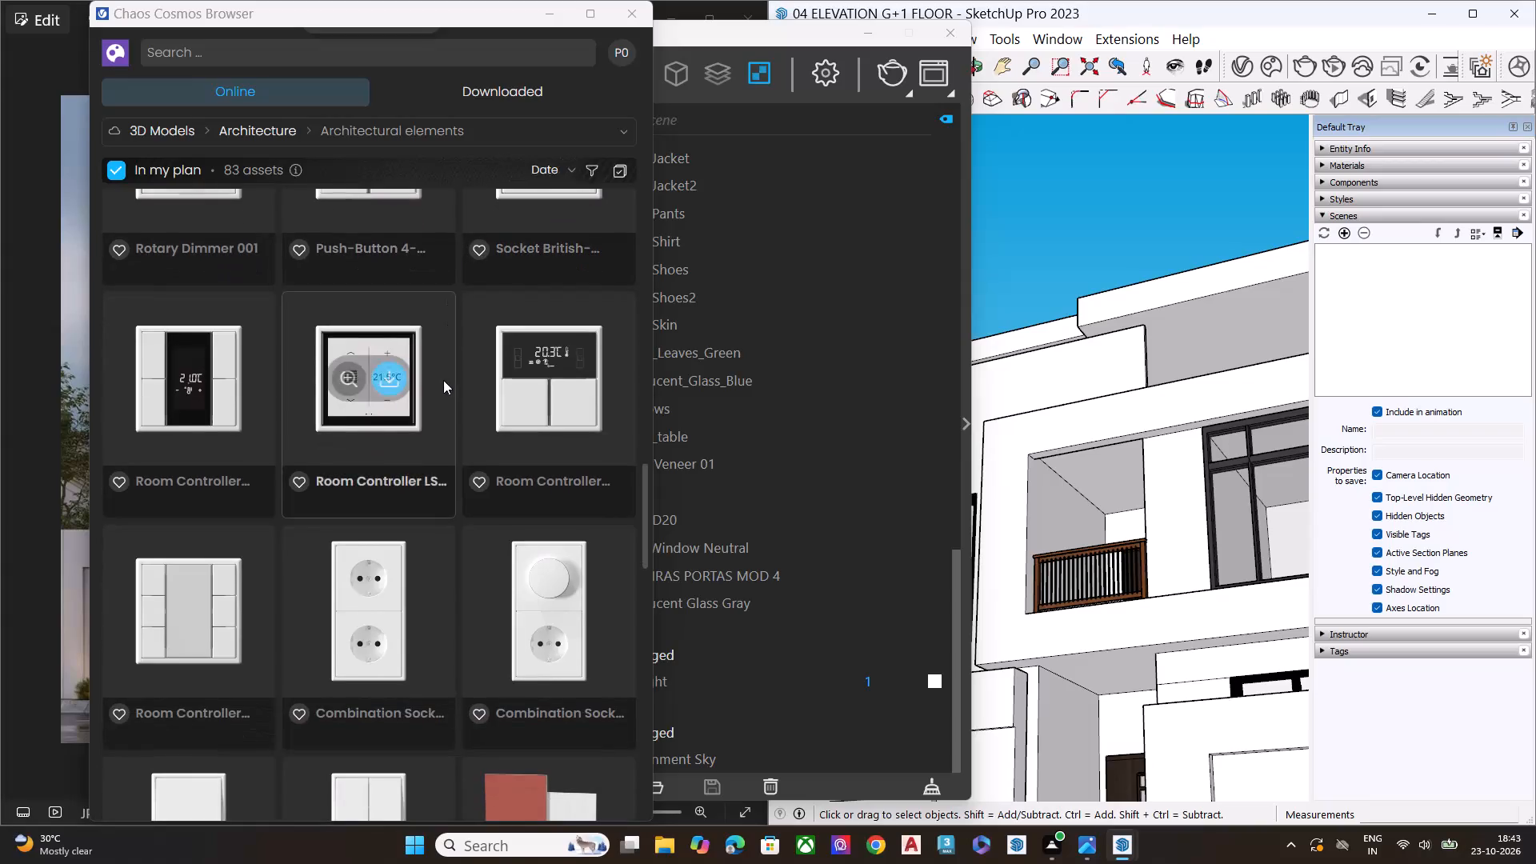
# Continue looking through the Architectural elements assets, including wall panels and fences, for items suited to the elevation.
pyautogui.scroll(-2, 440, 394)
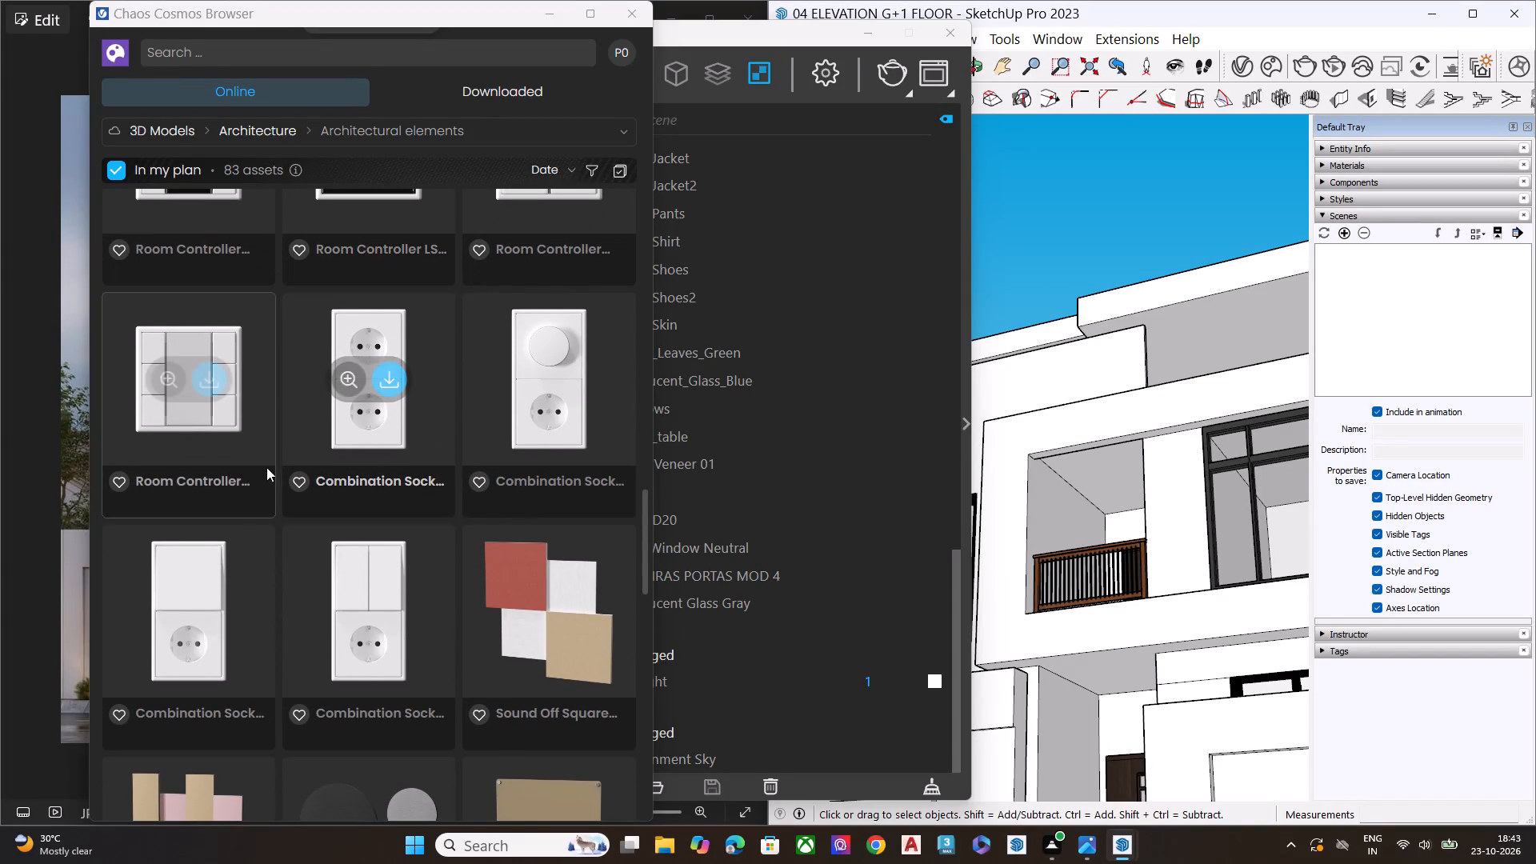
pyautogui.scroll(-2, 330, 469)
pyautogui.scroll(1, 338, 468)
pyautogui.scroll(-1, 338, 468)
pyautogui.scroll(4, 338, 468)
pyautogui.scroll(-3, 465, 458)
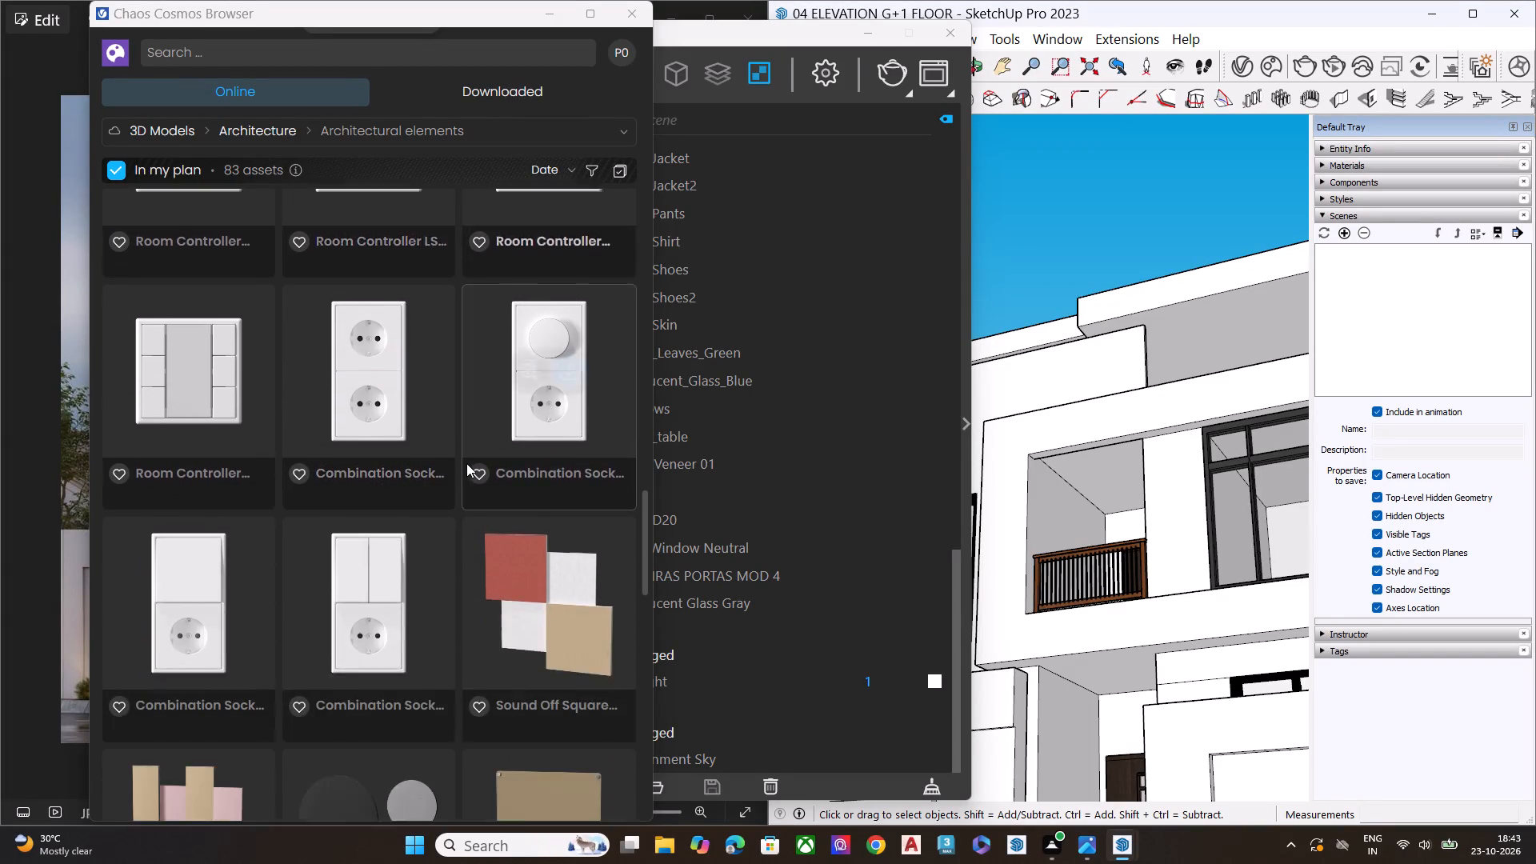
pyautogui.scroll(-2, 466, 463)
pyautogui.scroll(-1, 406, 486)
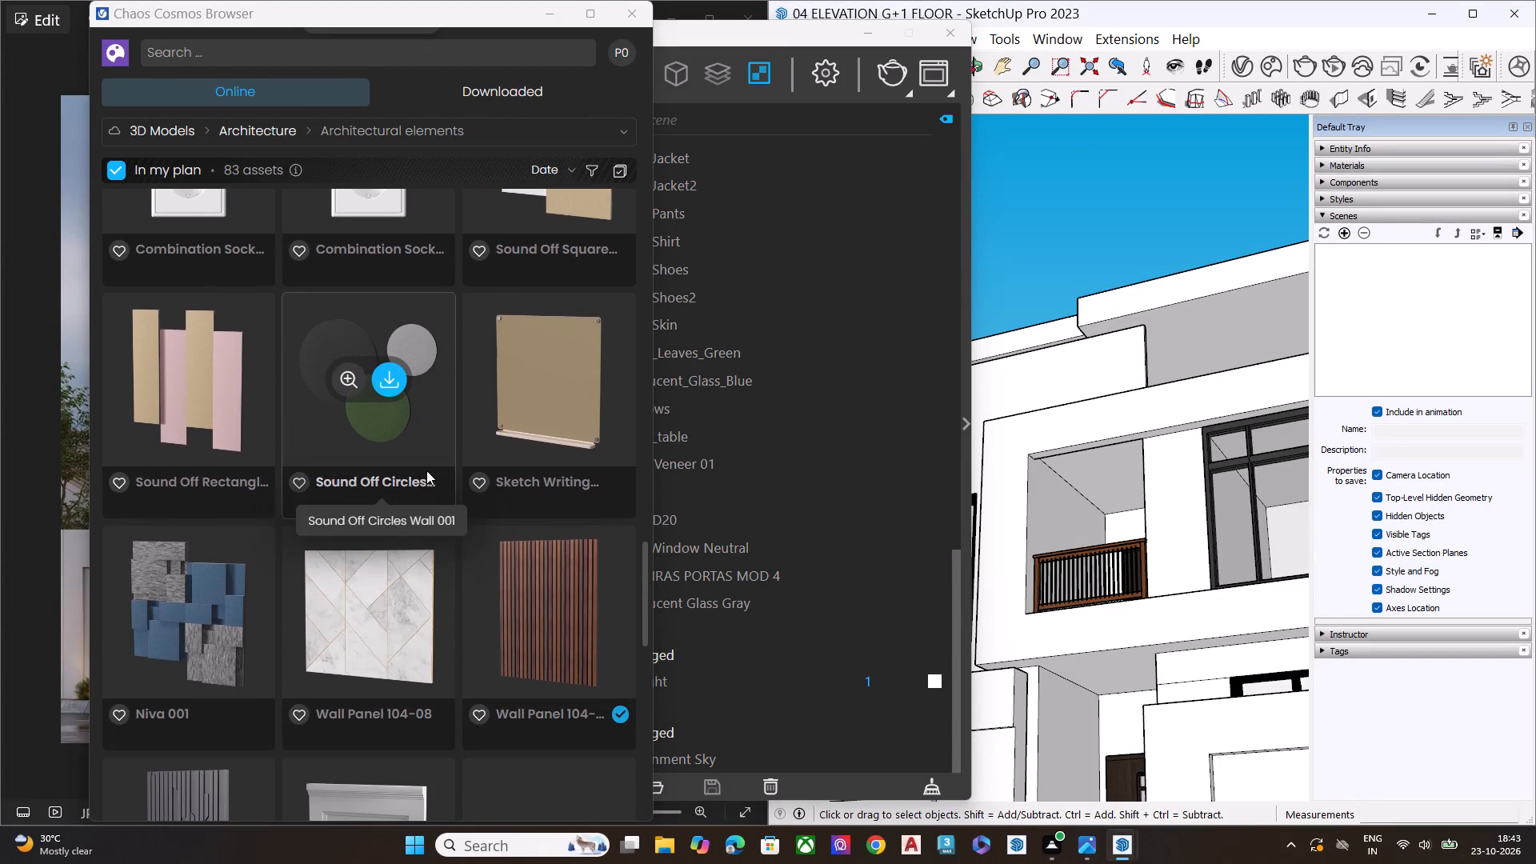
pyautogui.scroll(-5, 427, 474)
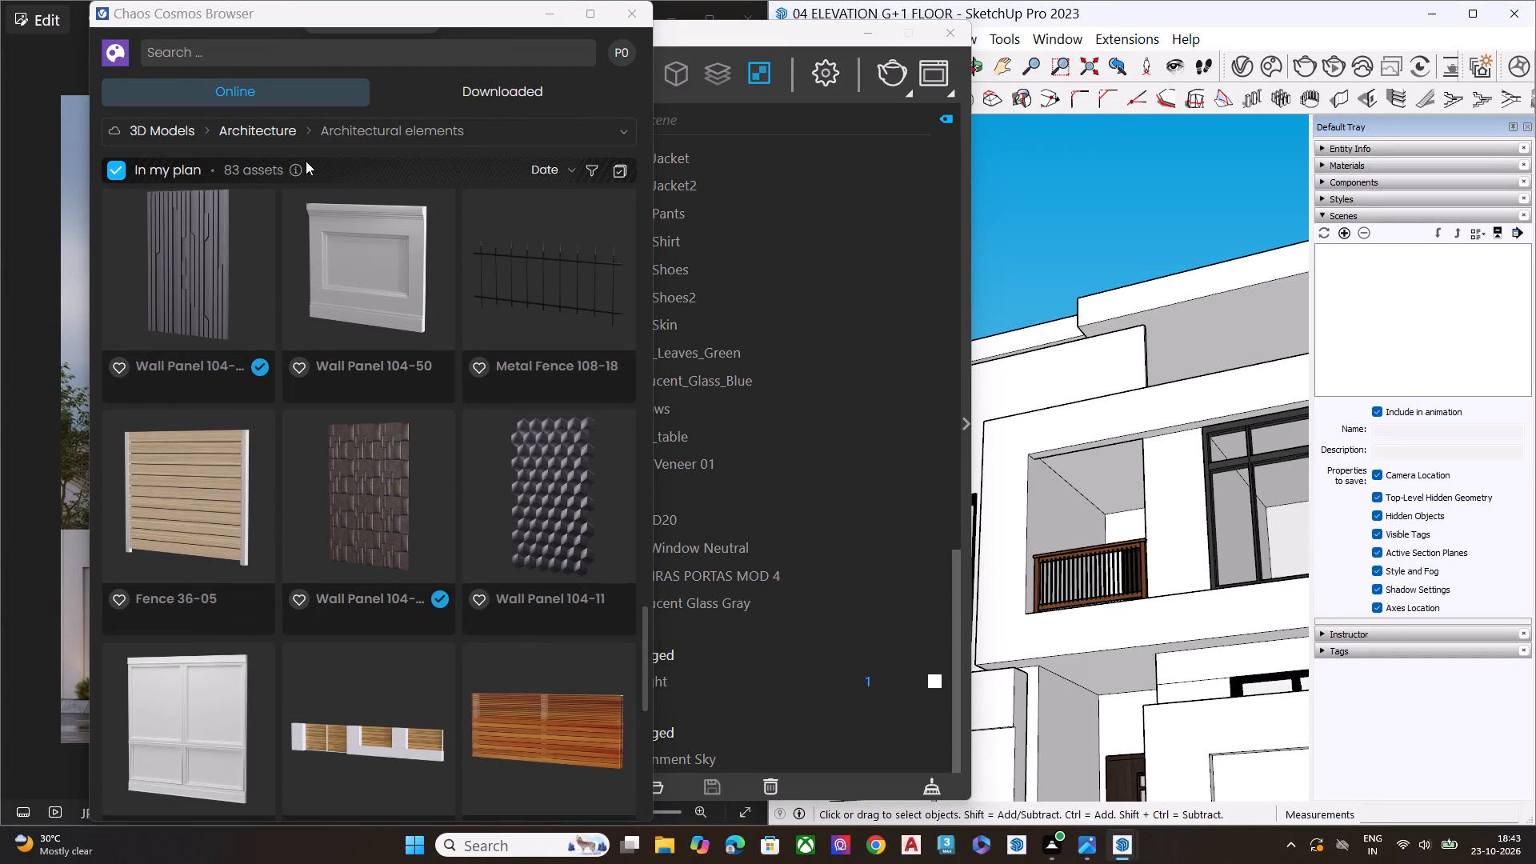
# Switch the Cosmos asset category to Materials > Various.
pyautogui.click(342, 138)
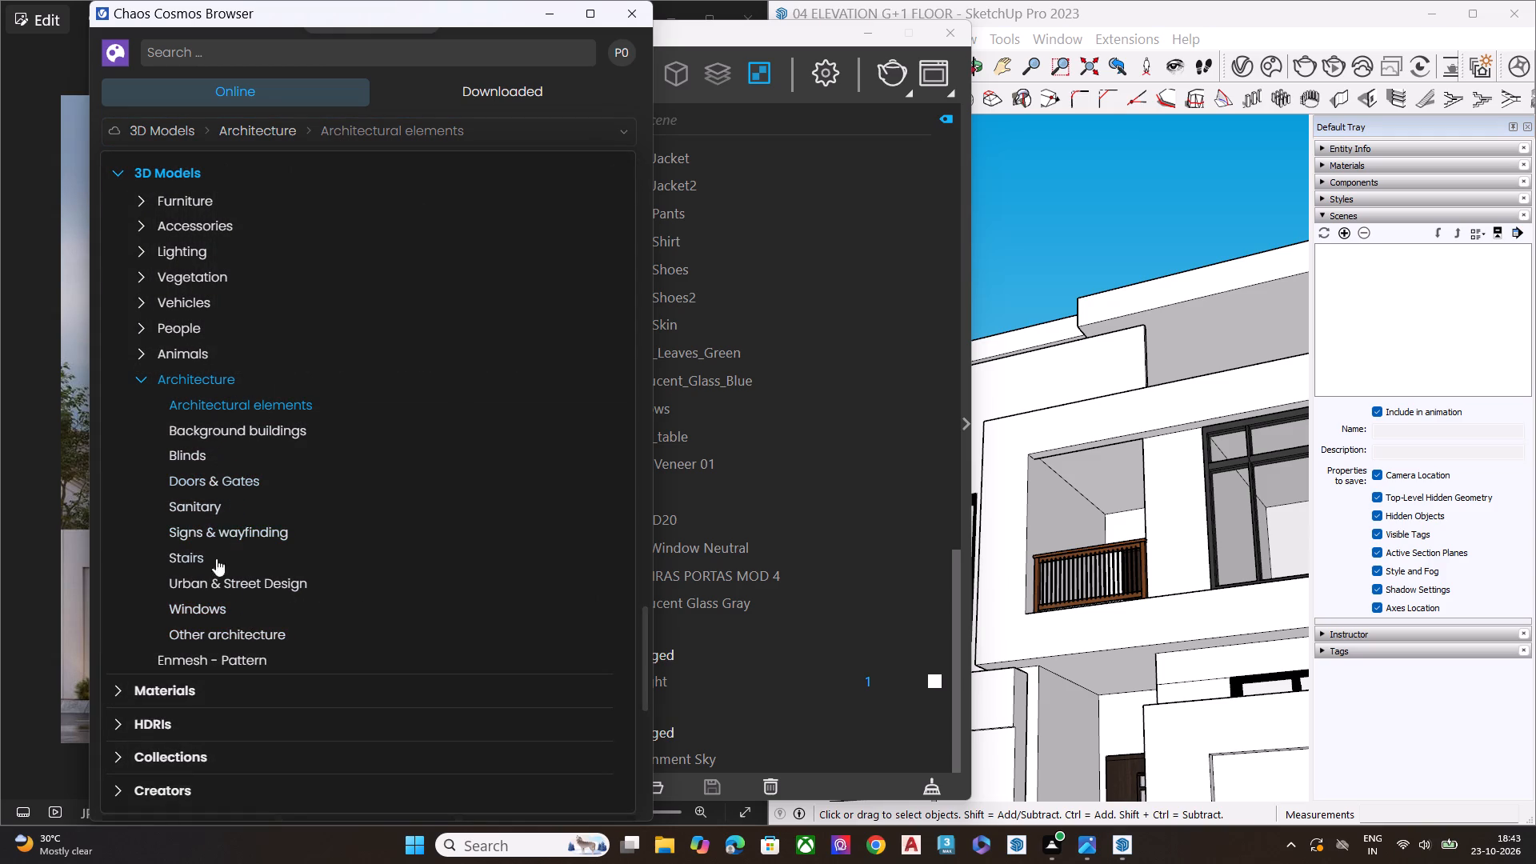
pyautogui.click(194, 689)
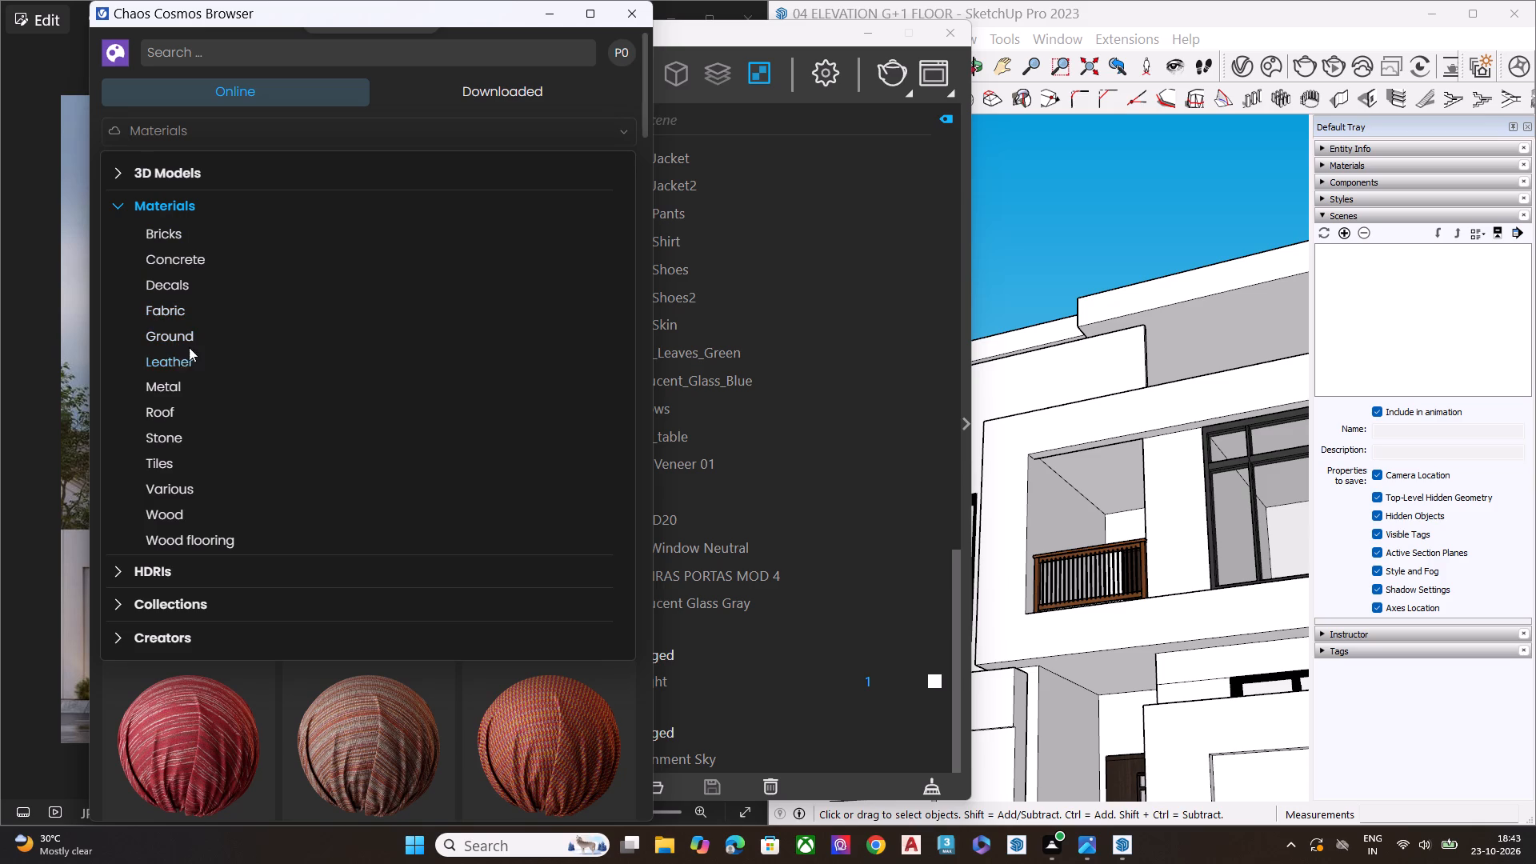
pyautogui.click(196, 489)
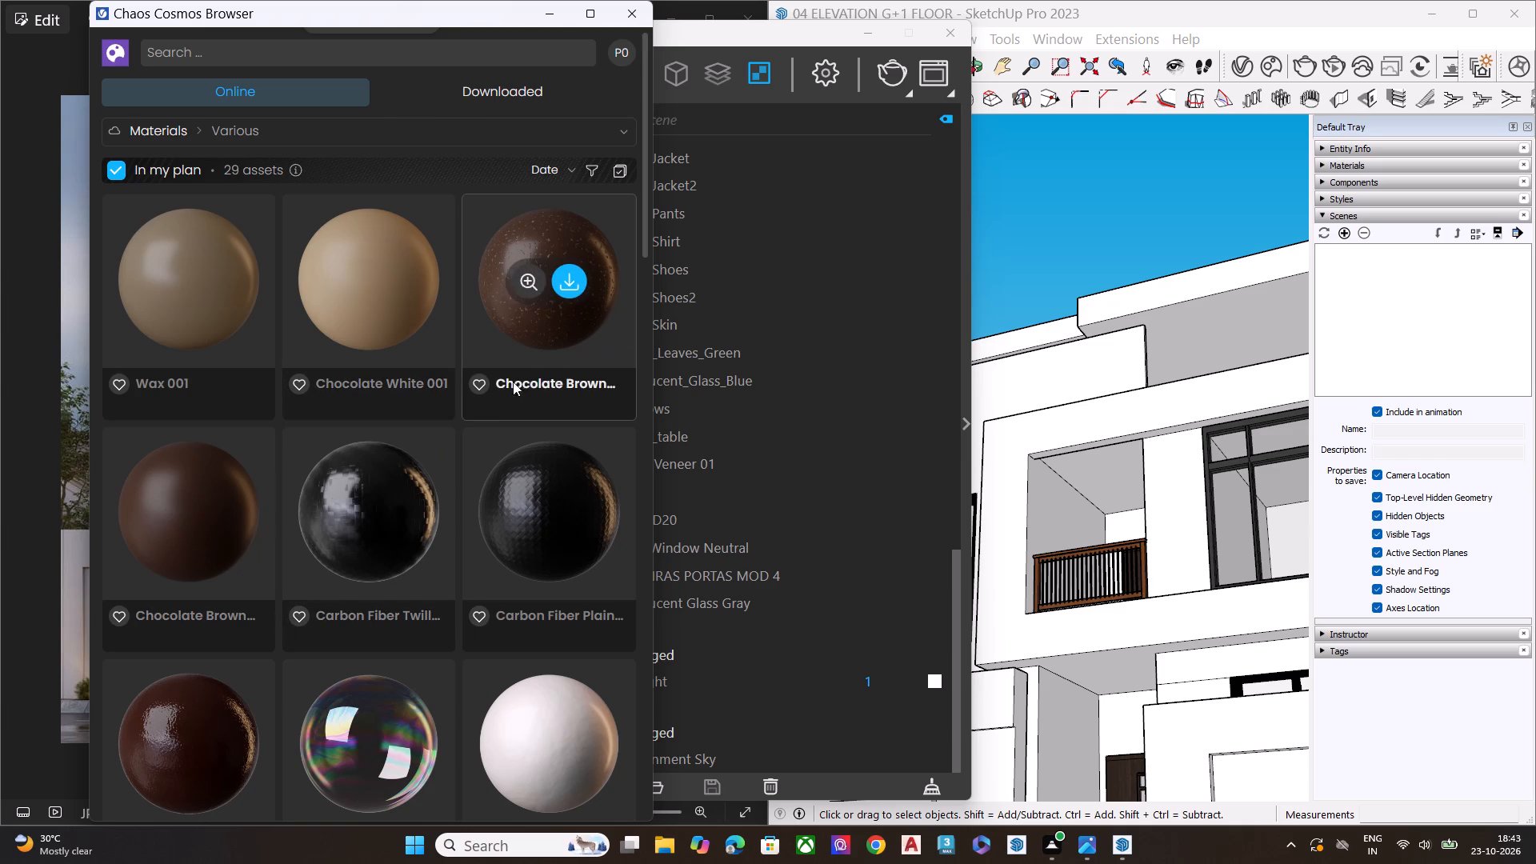
# Look through the Various materials for finishes suited to the house elevation.
pyautogui.scroll(-5, 480, 426)
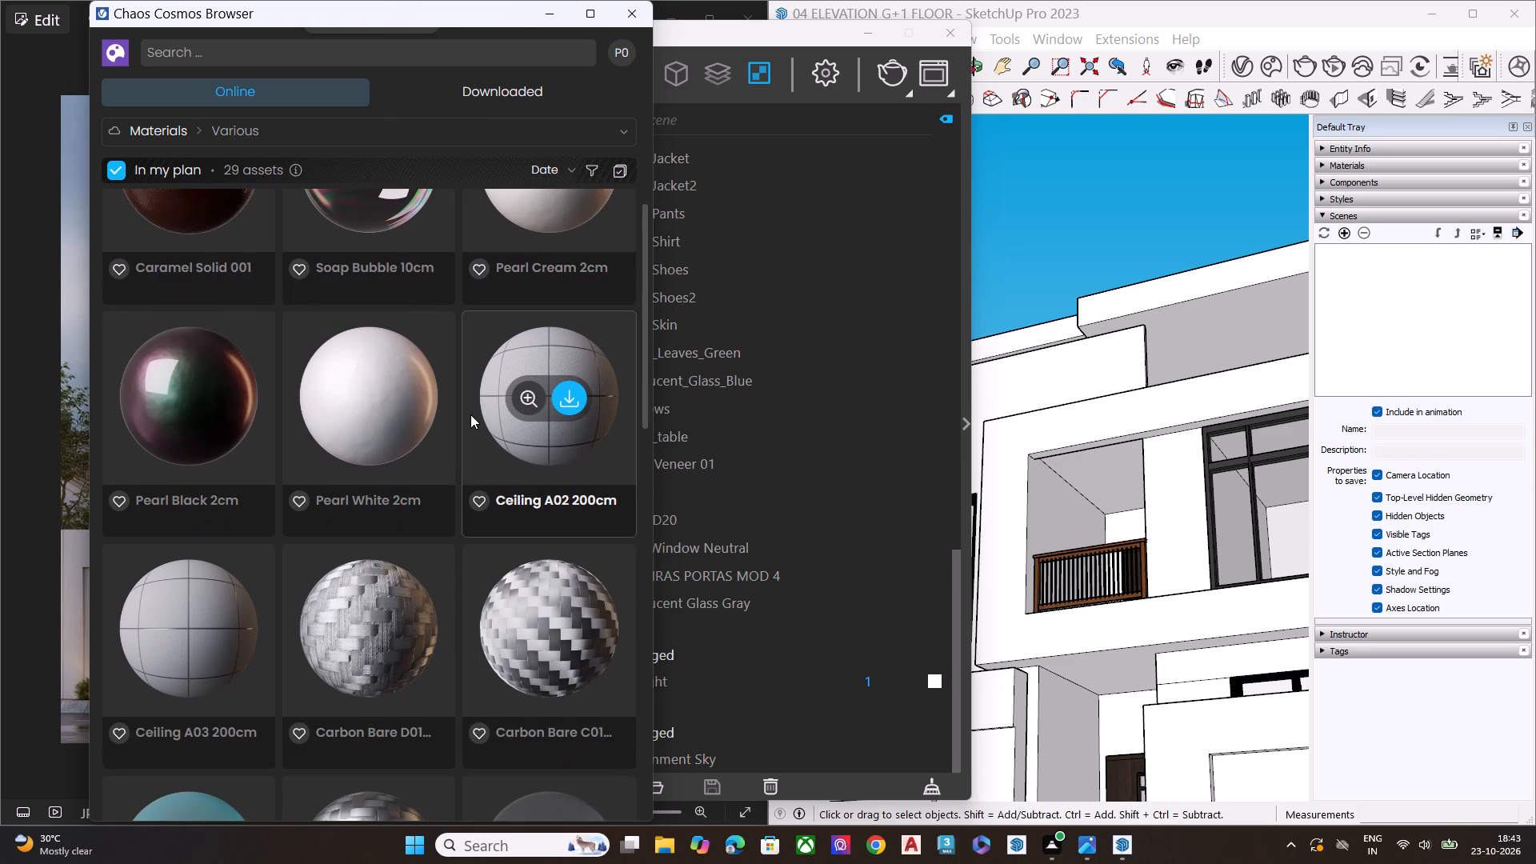
pyautogui.scroll(-2, 470, 414)
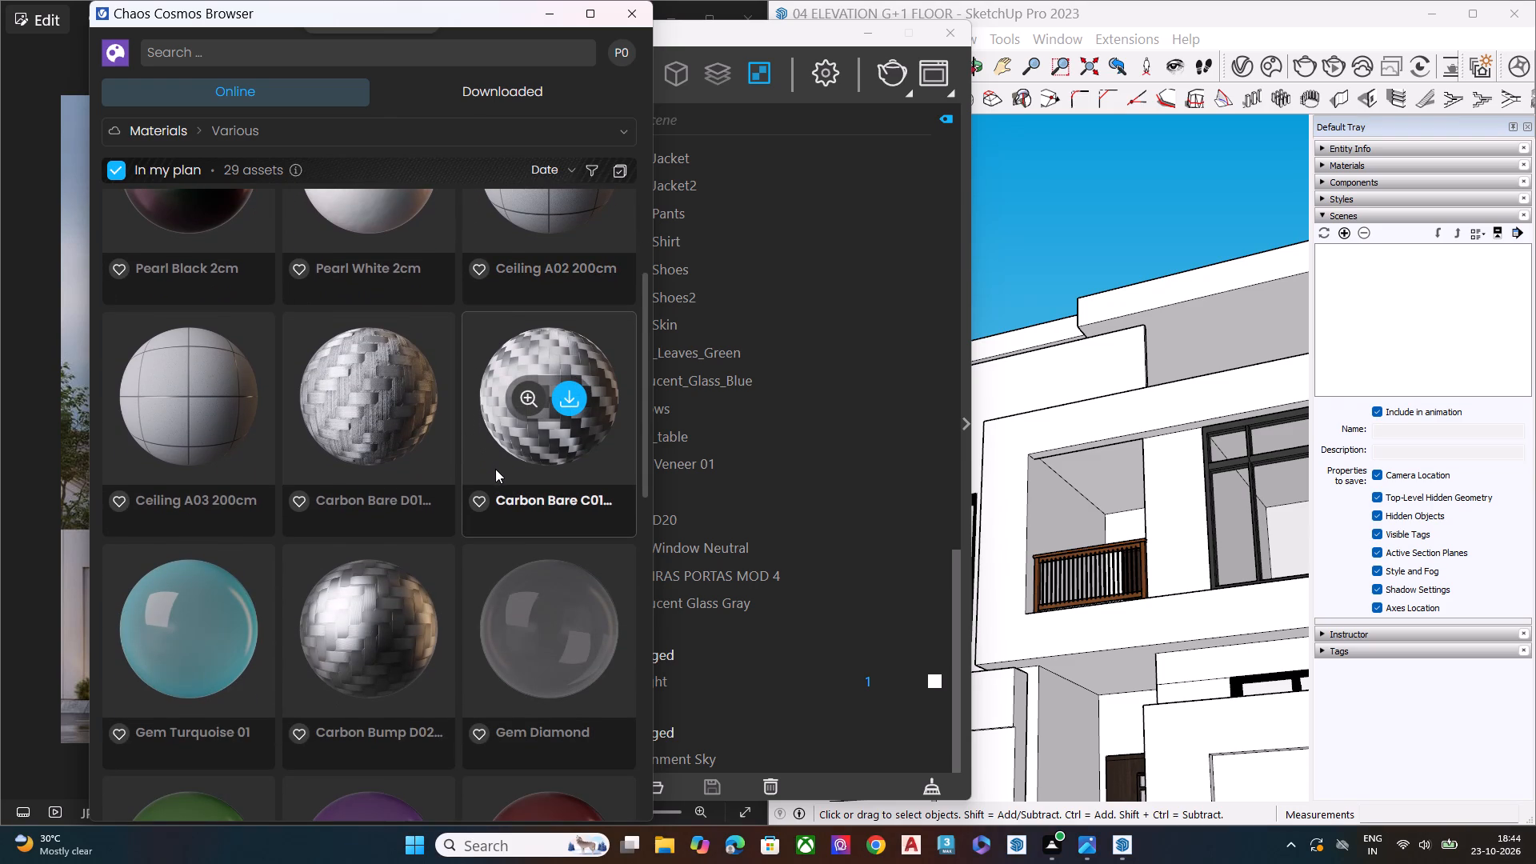
pyautogui.scroll(-4, 495, 469)
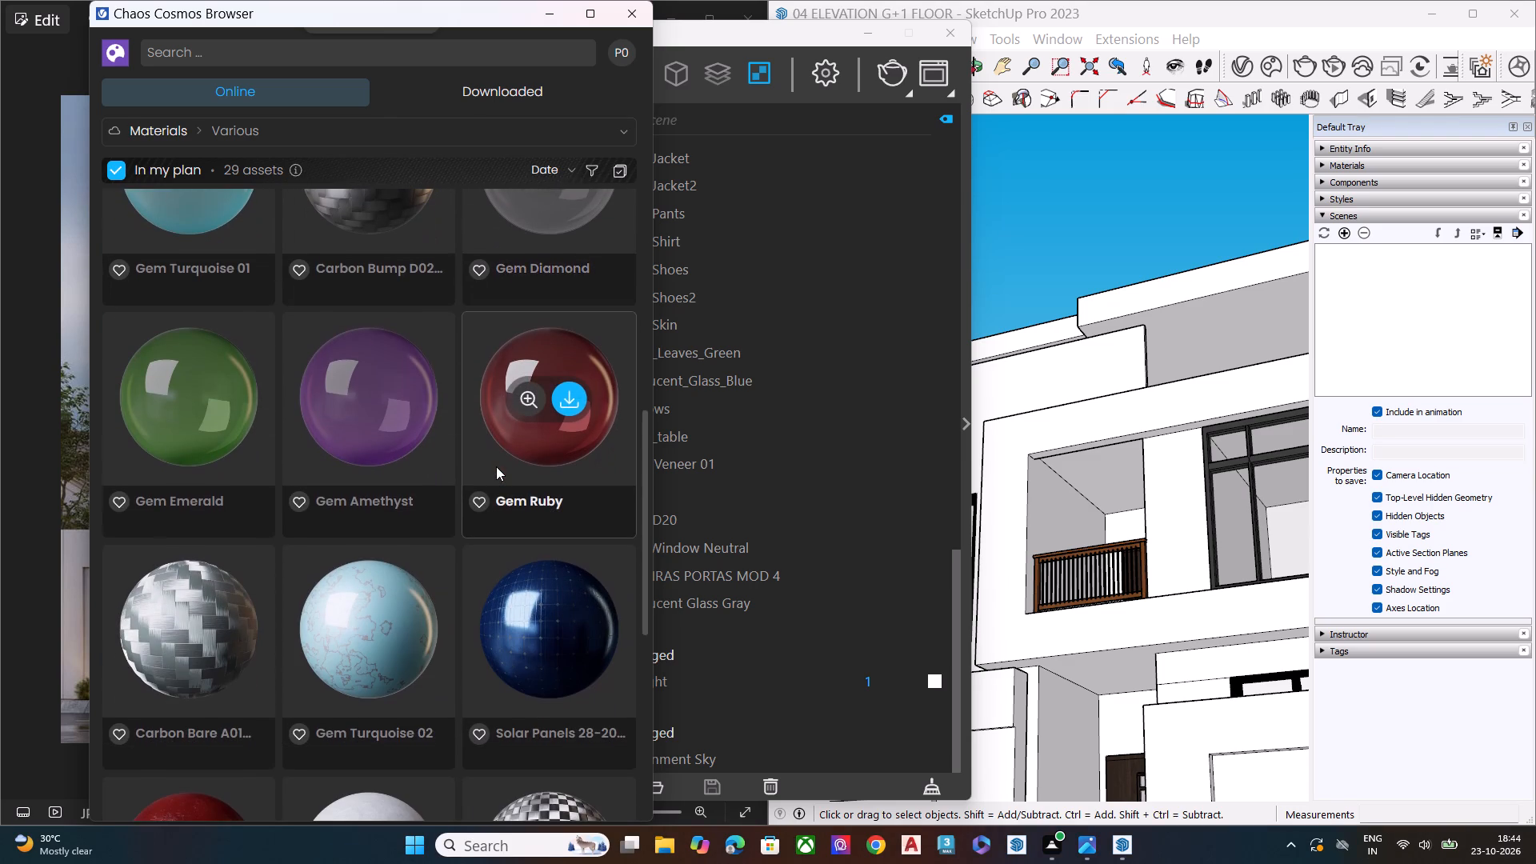
pyautogui.scroll(-1, 496, 466)
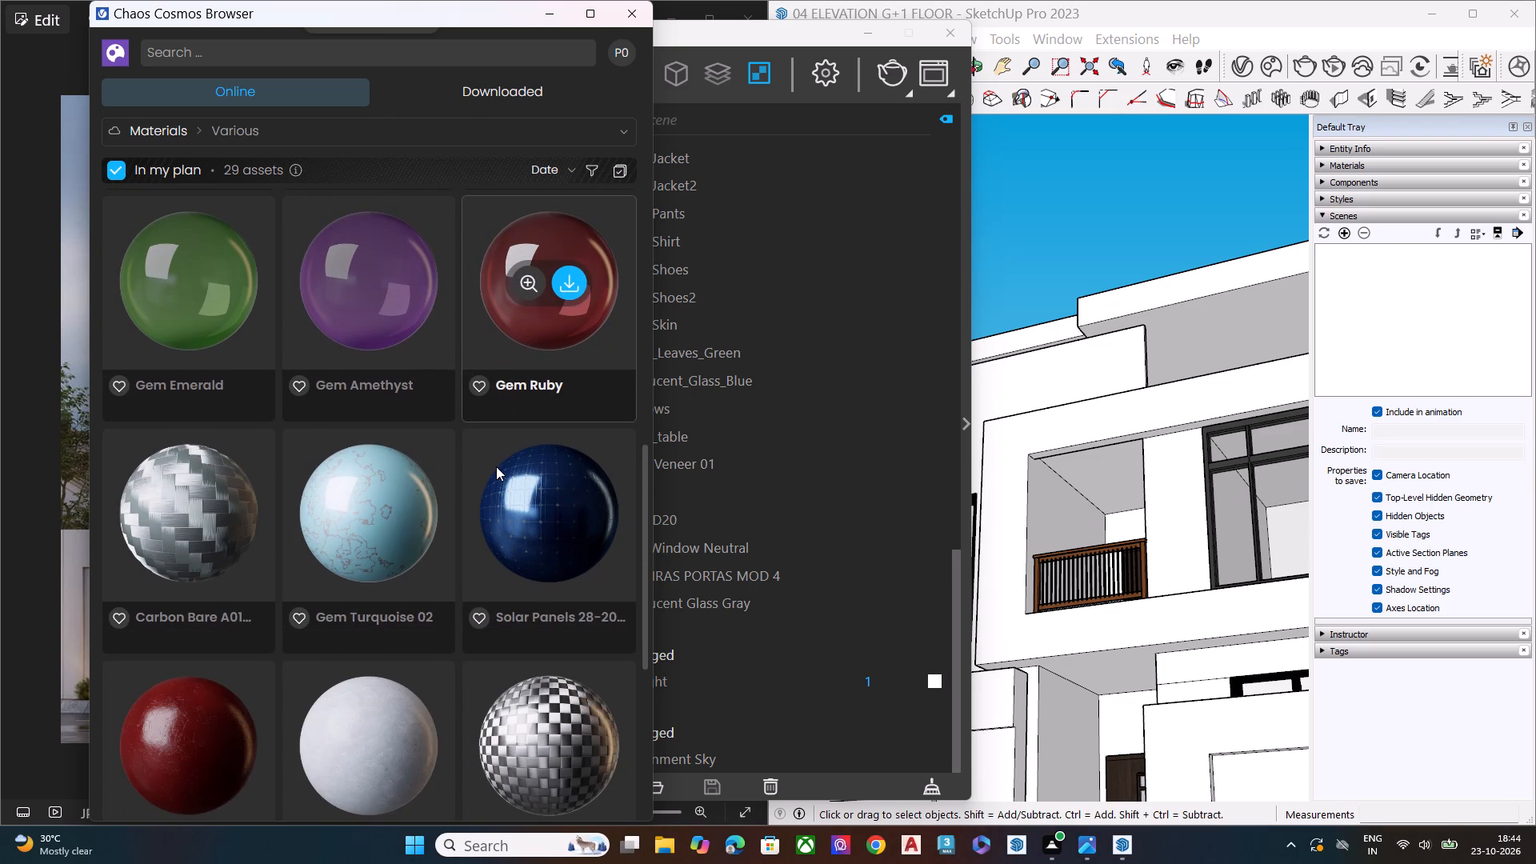
pyautogui.scroll(-3, 496, 466)
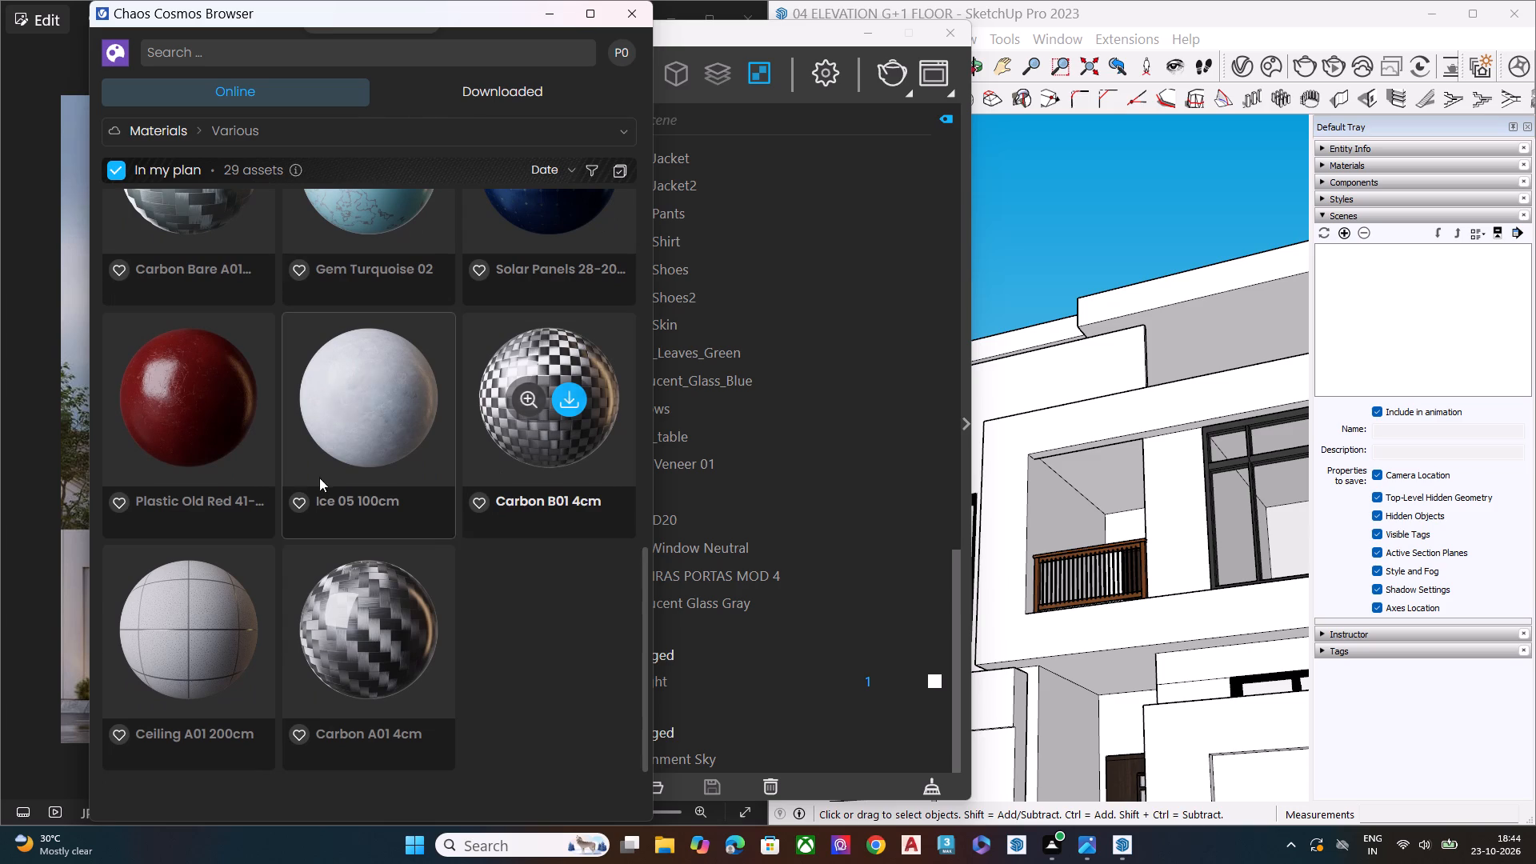
pyautogui.scroll(2, 266, 534)
pyautogui.scroll(3, 313, 478)
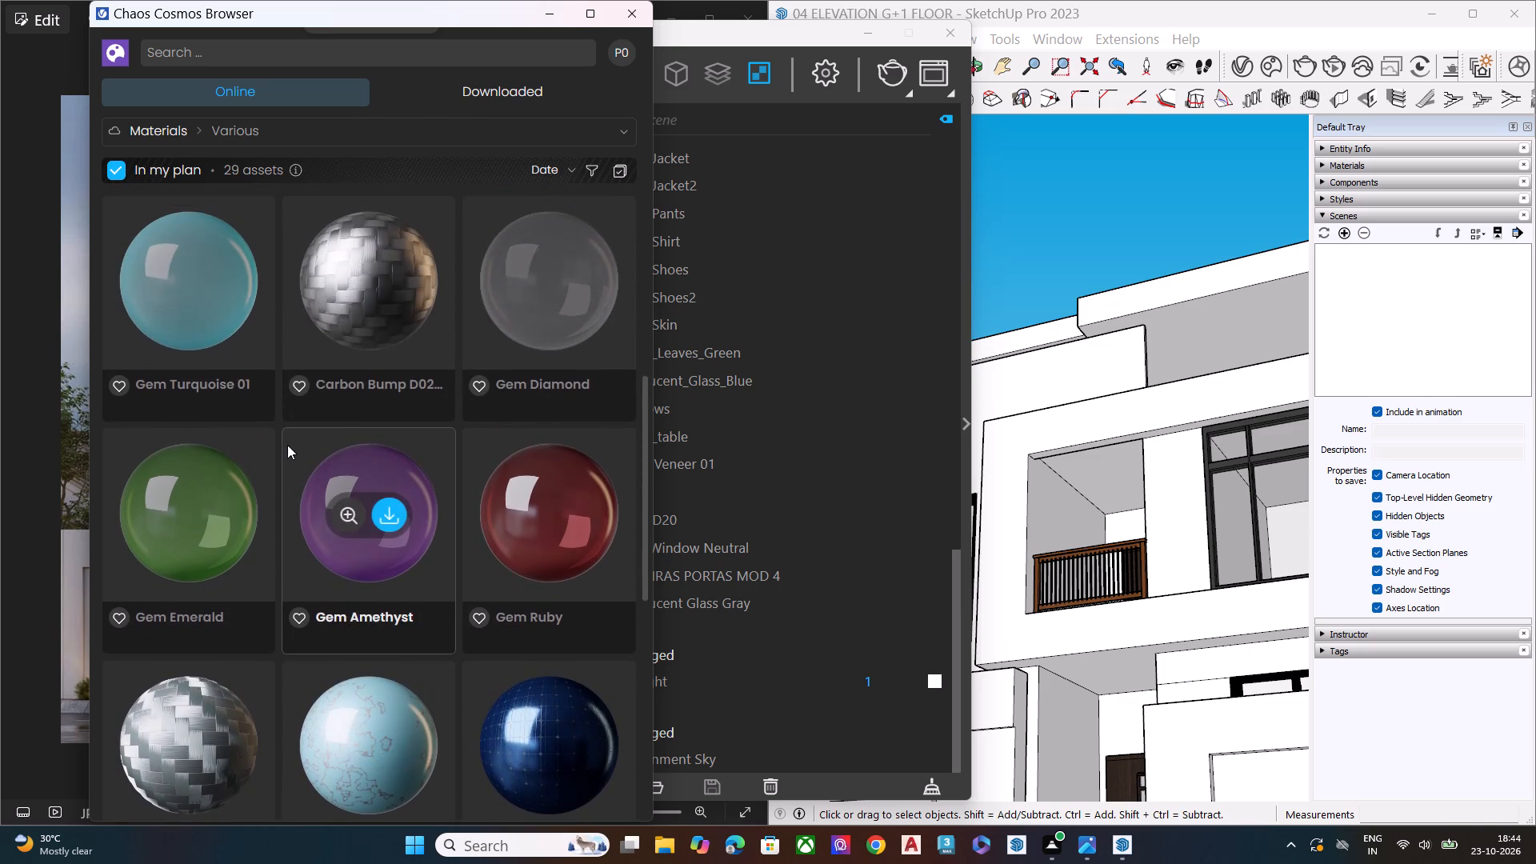
pyautogui.scroll(11, 287, 433)
pyautogui.scroll(-2, 294, 426)
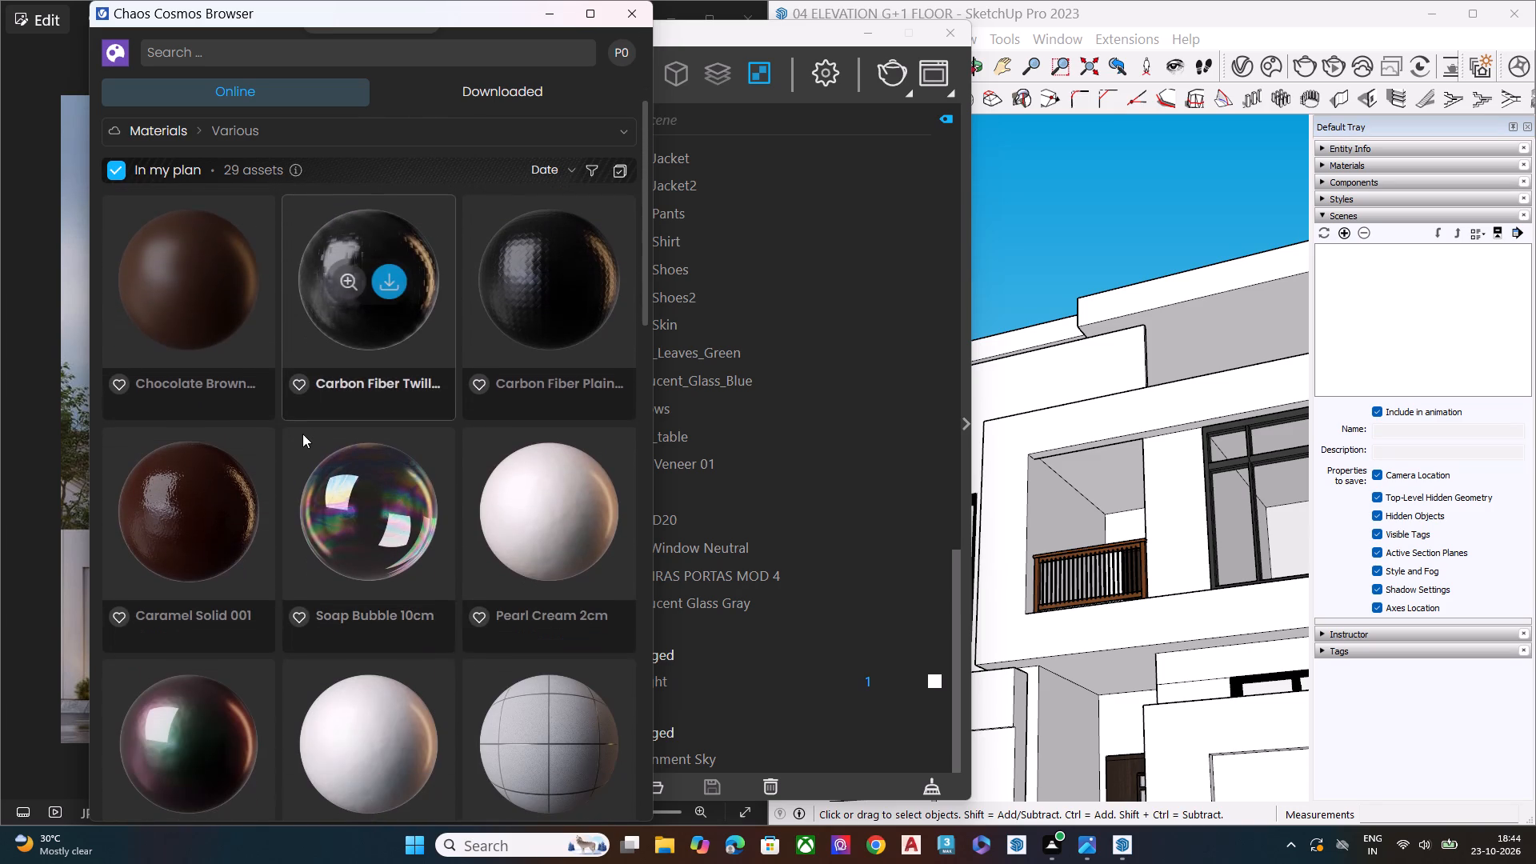
pyautogui.scroll(-1, 307, 431)
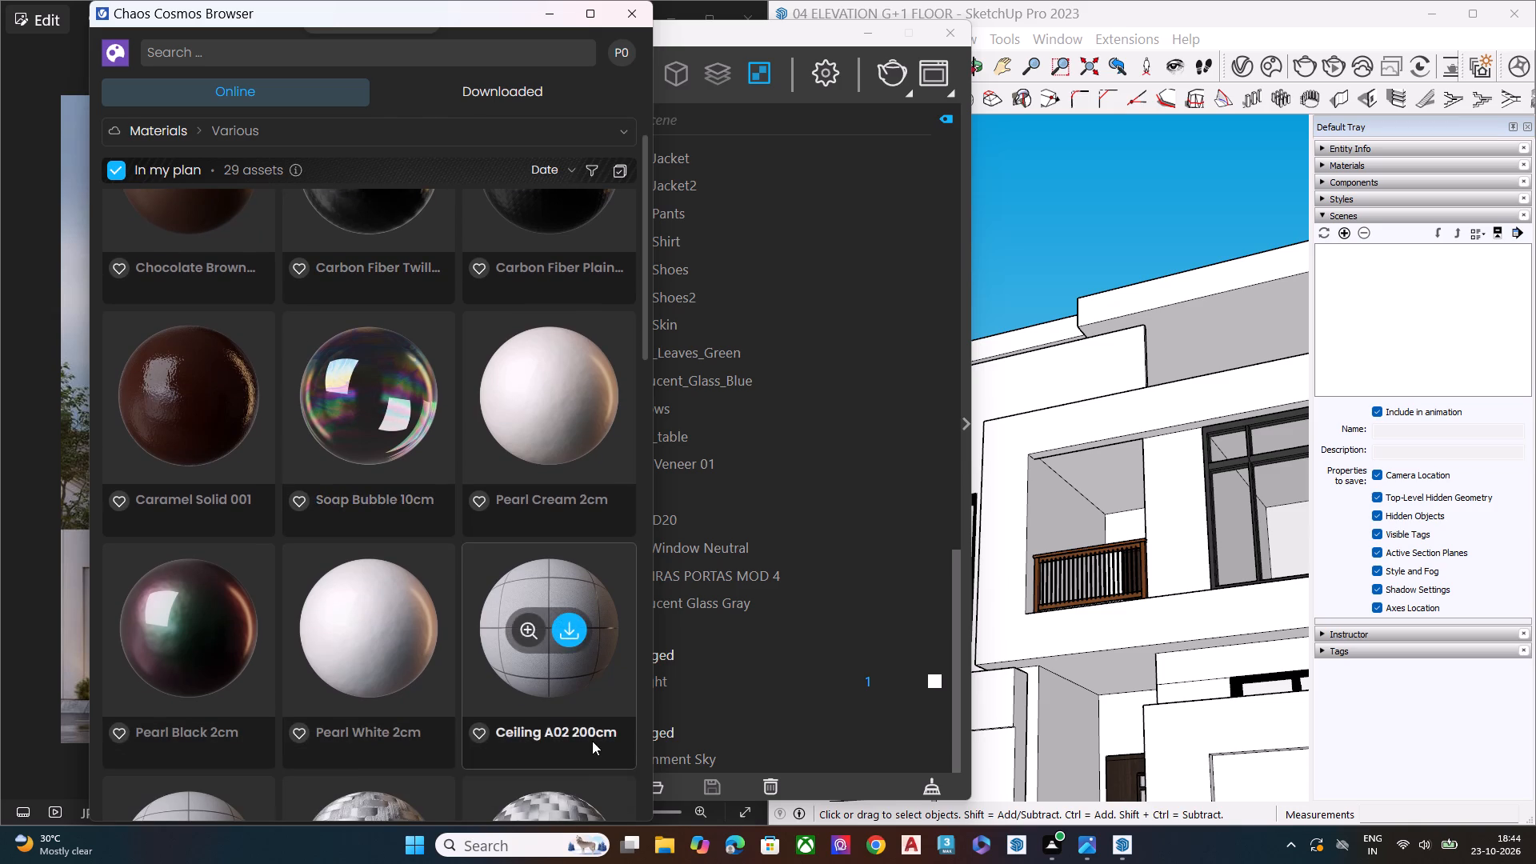
pyautogui.scroll(6, 436, 350)
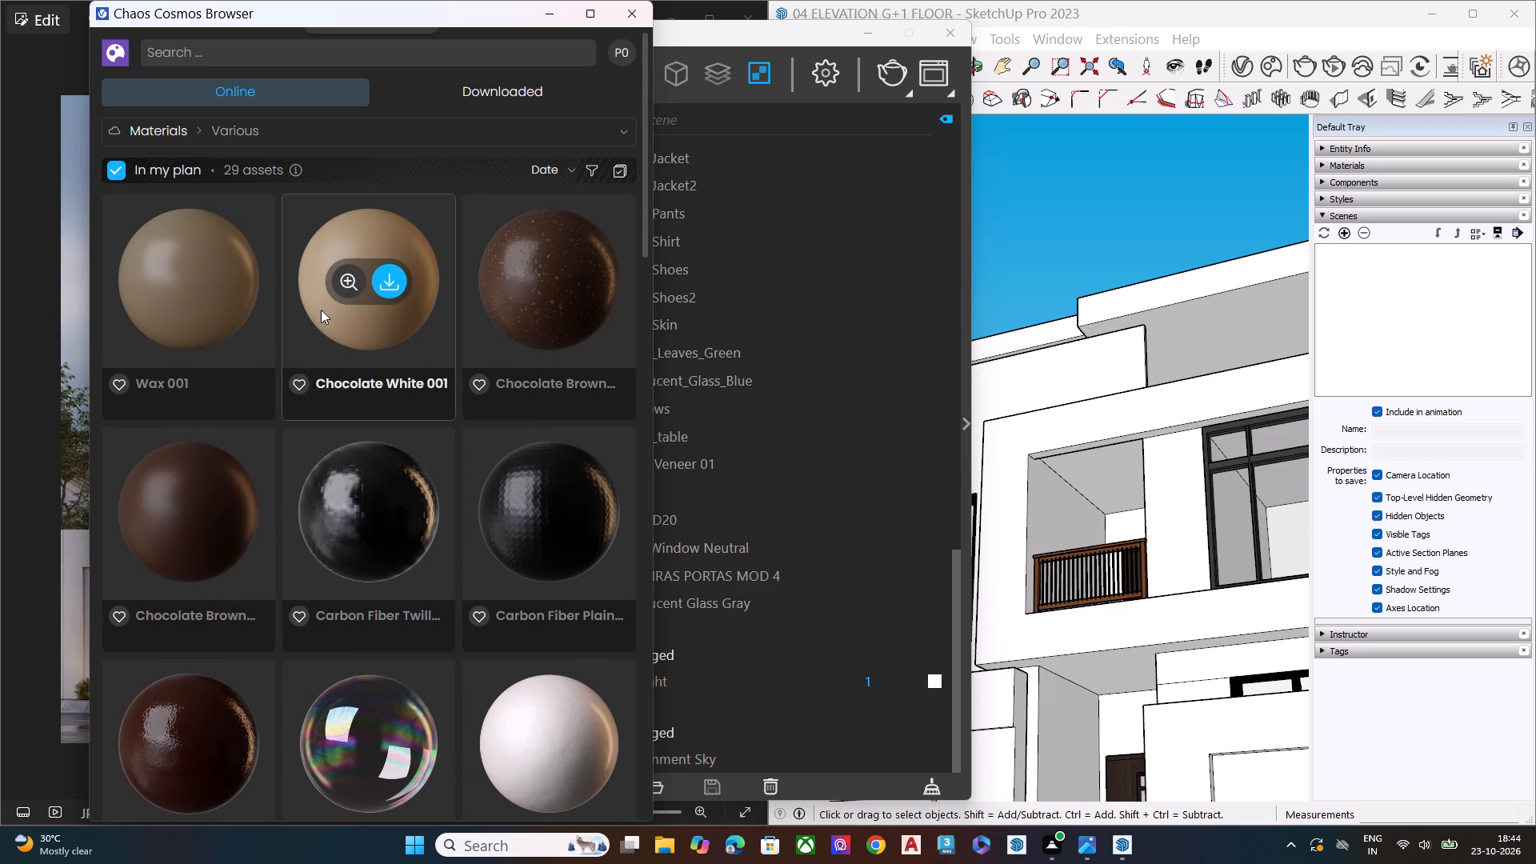
# Filter the Cosmos materials to the Roof category.
pyautogui.click(231, 136)
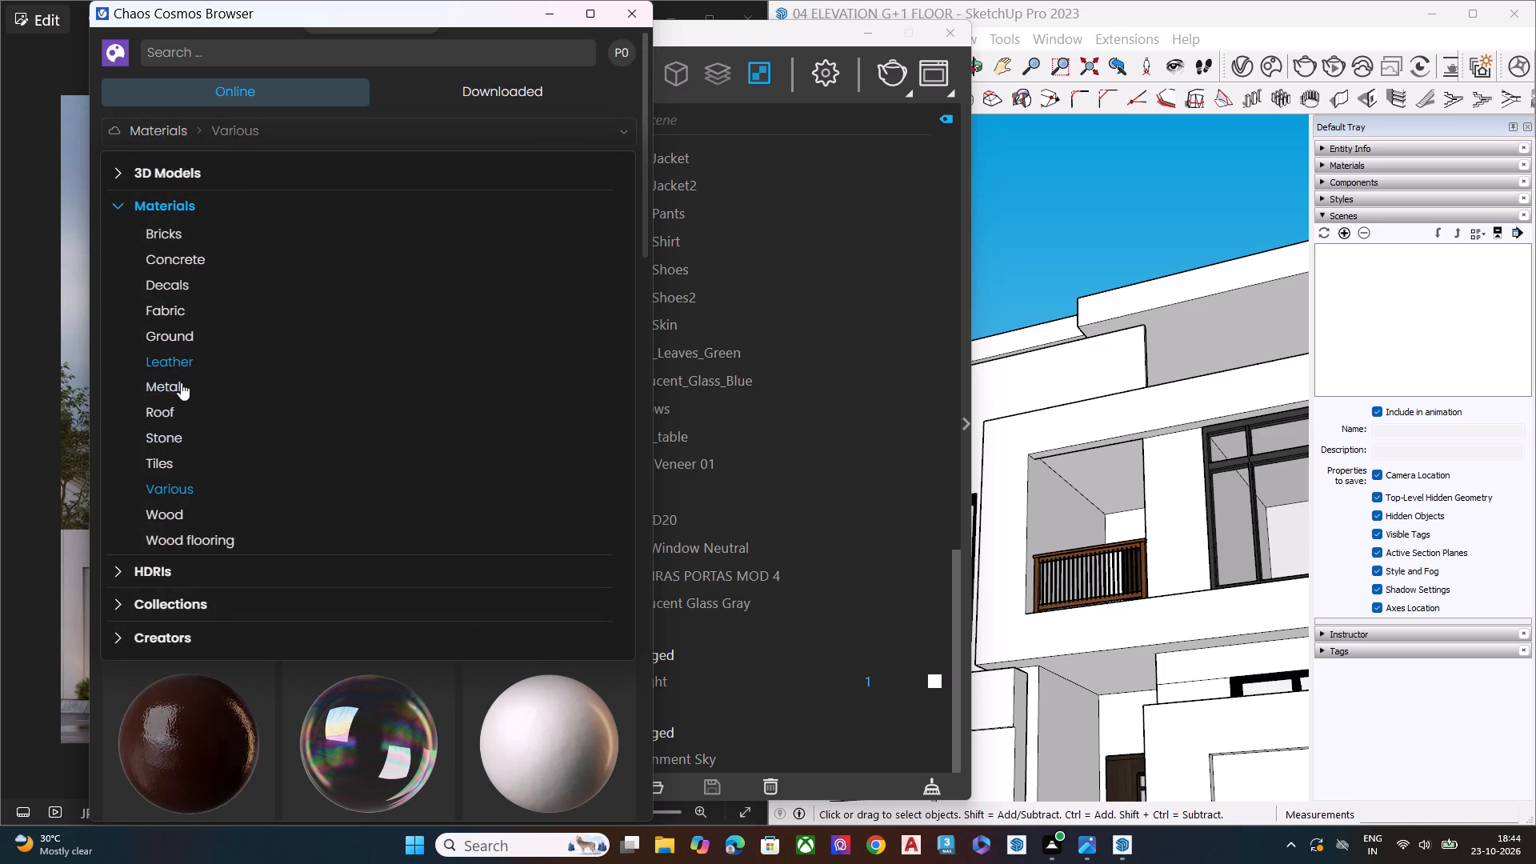
pyautogui.click(171, 406)
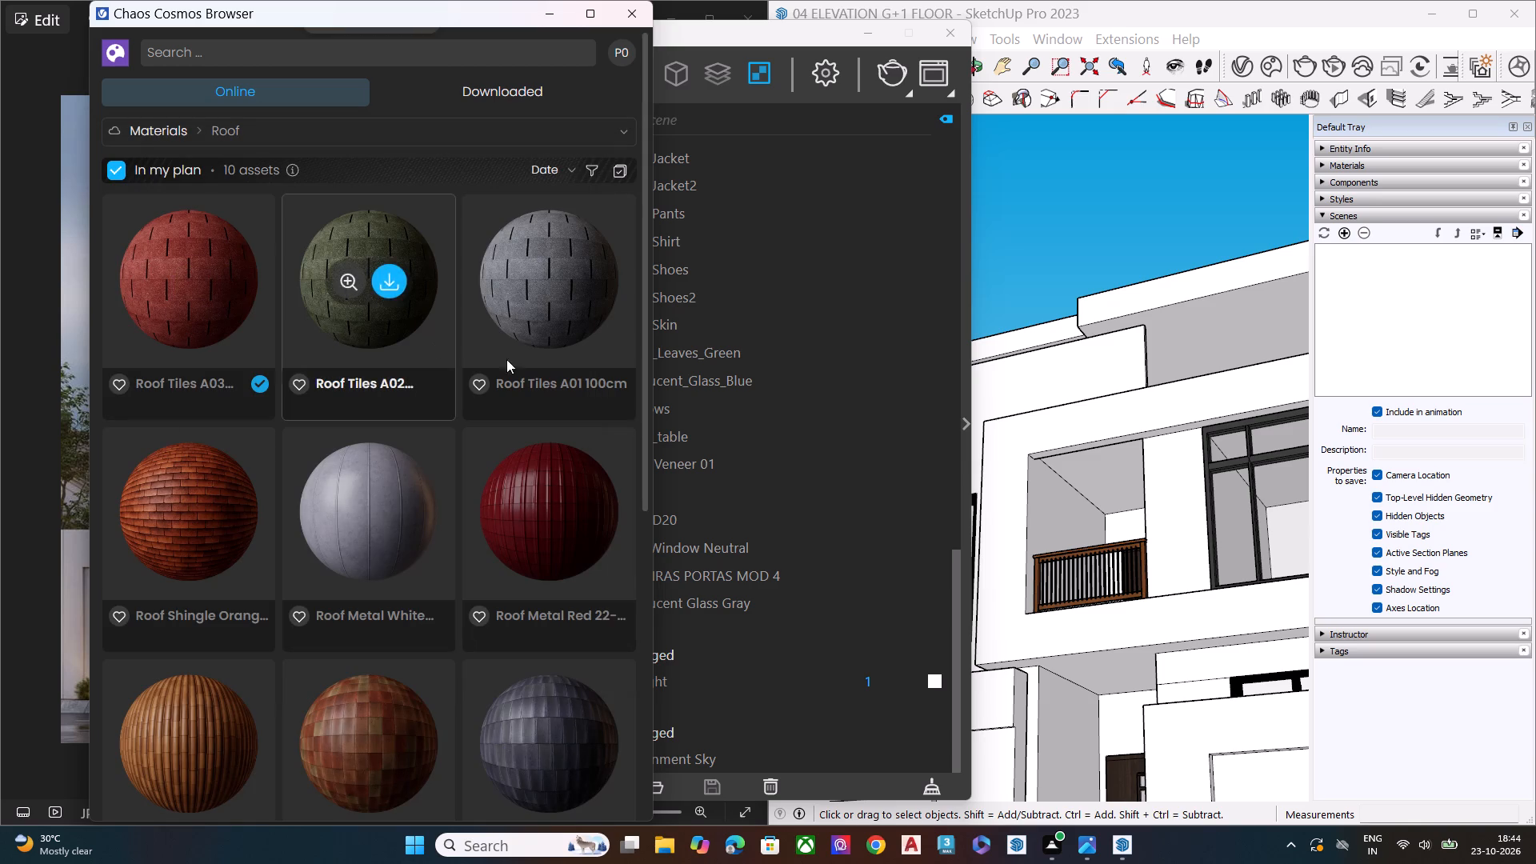
# Search the online Cosmos library for "elevation".
pyautogui.click(277, 55)
pyautogui.write('ELEVATION')
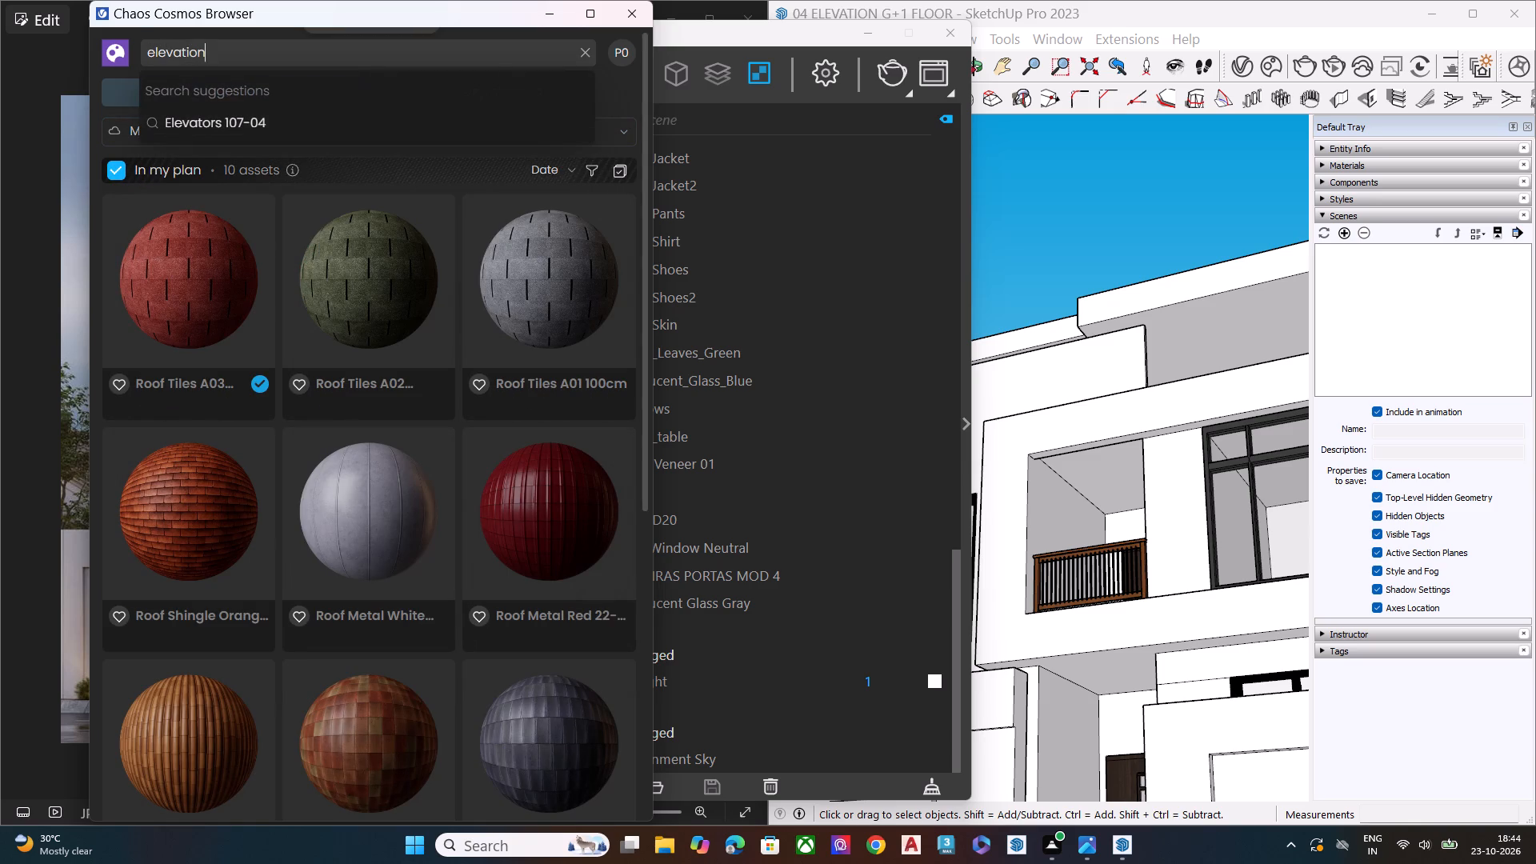
pyautogui.press('space')
pyautogui.press('Return')
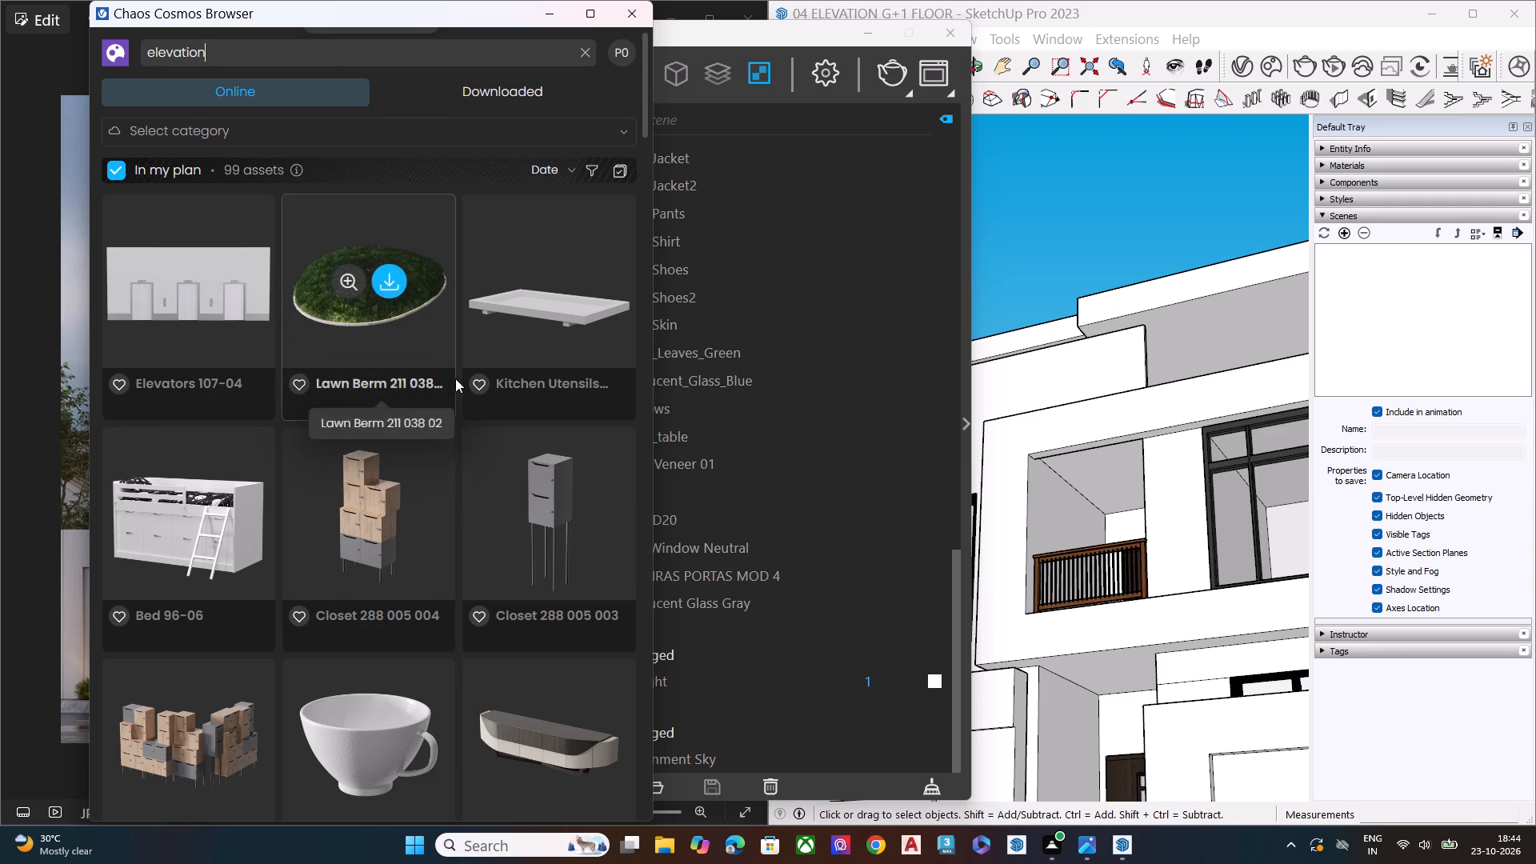
# Look through all the "elevation" search results for assets suited to the house facade.
pyautogui.scroll(-8, 455, 378)
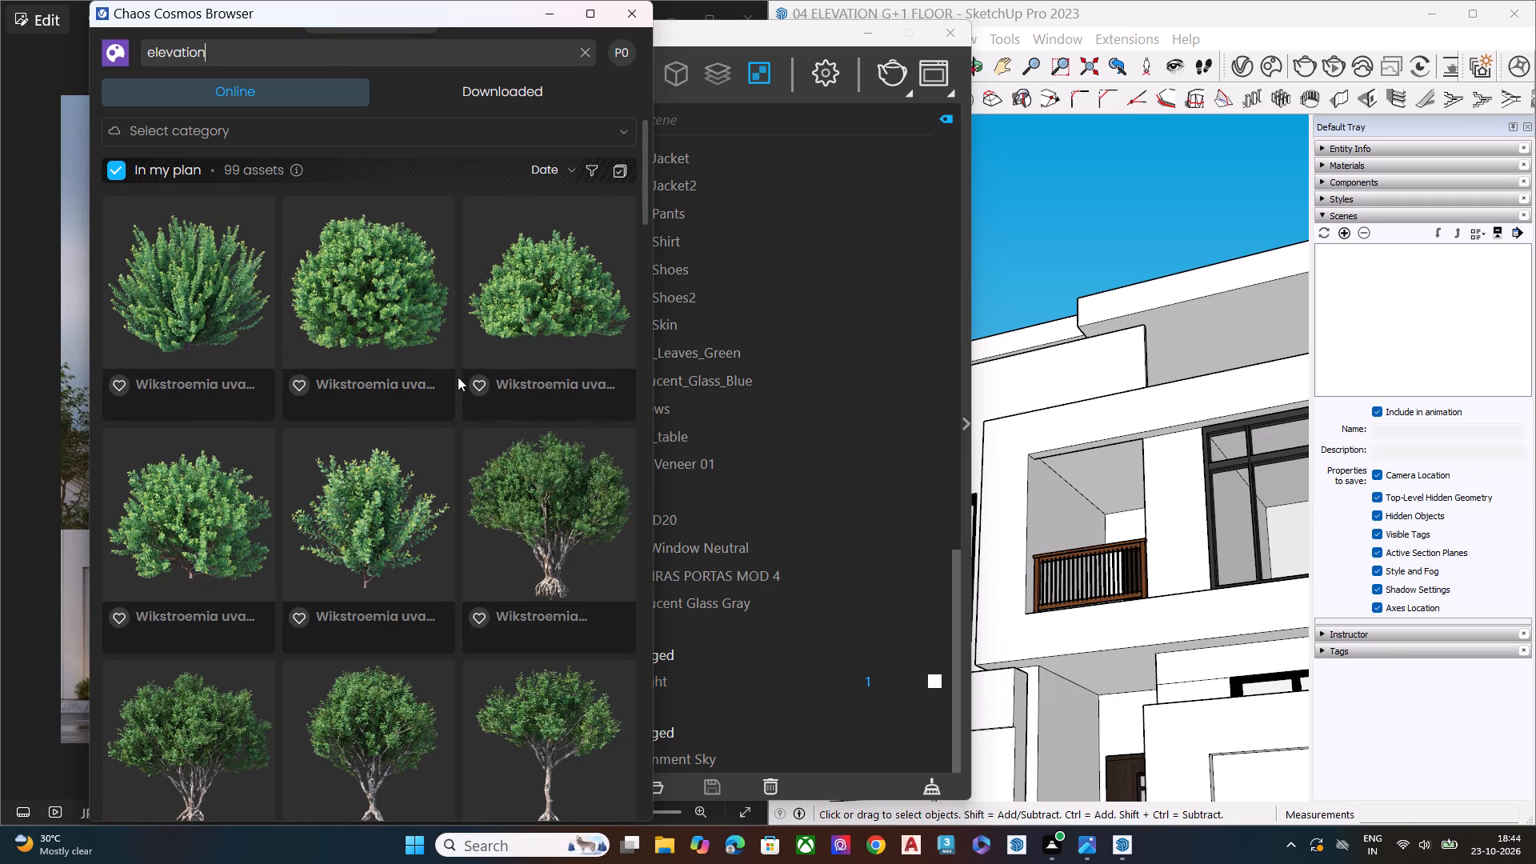
pyautogui.scroll(-5, 410, 447)
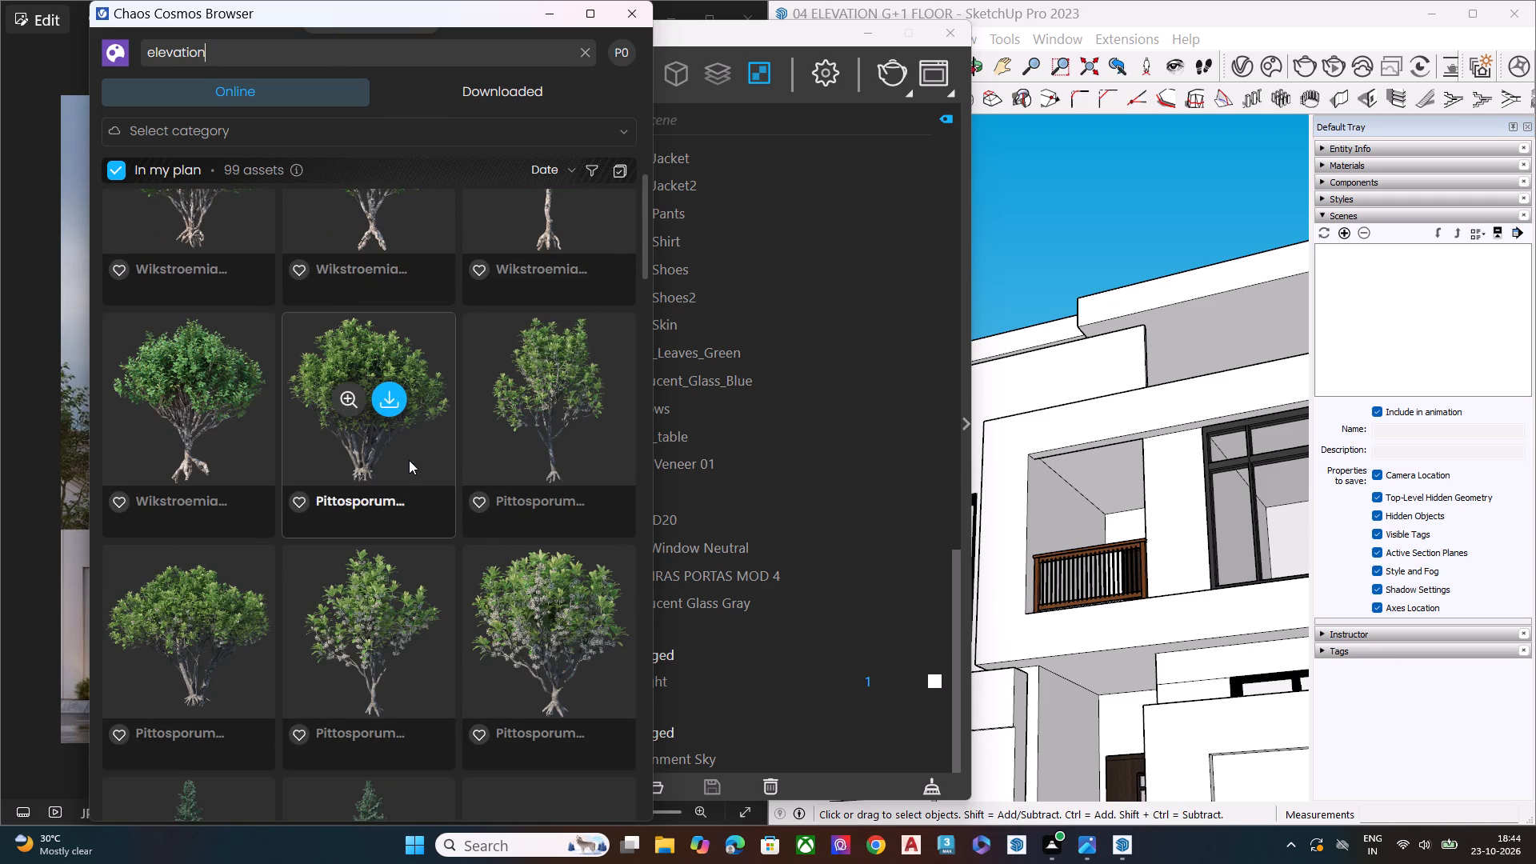
pyautogui.scroll(-4, 509, 567)
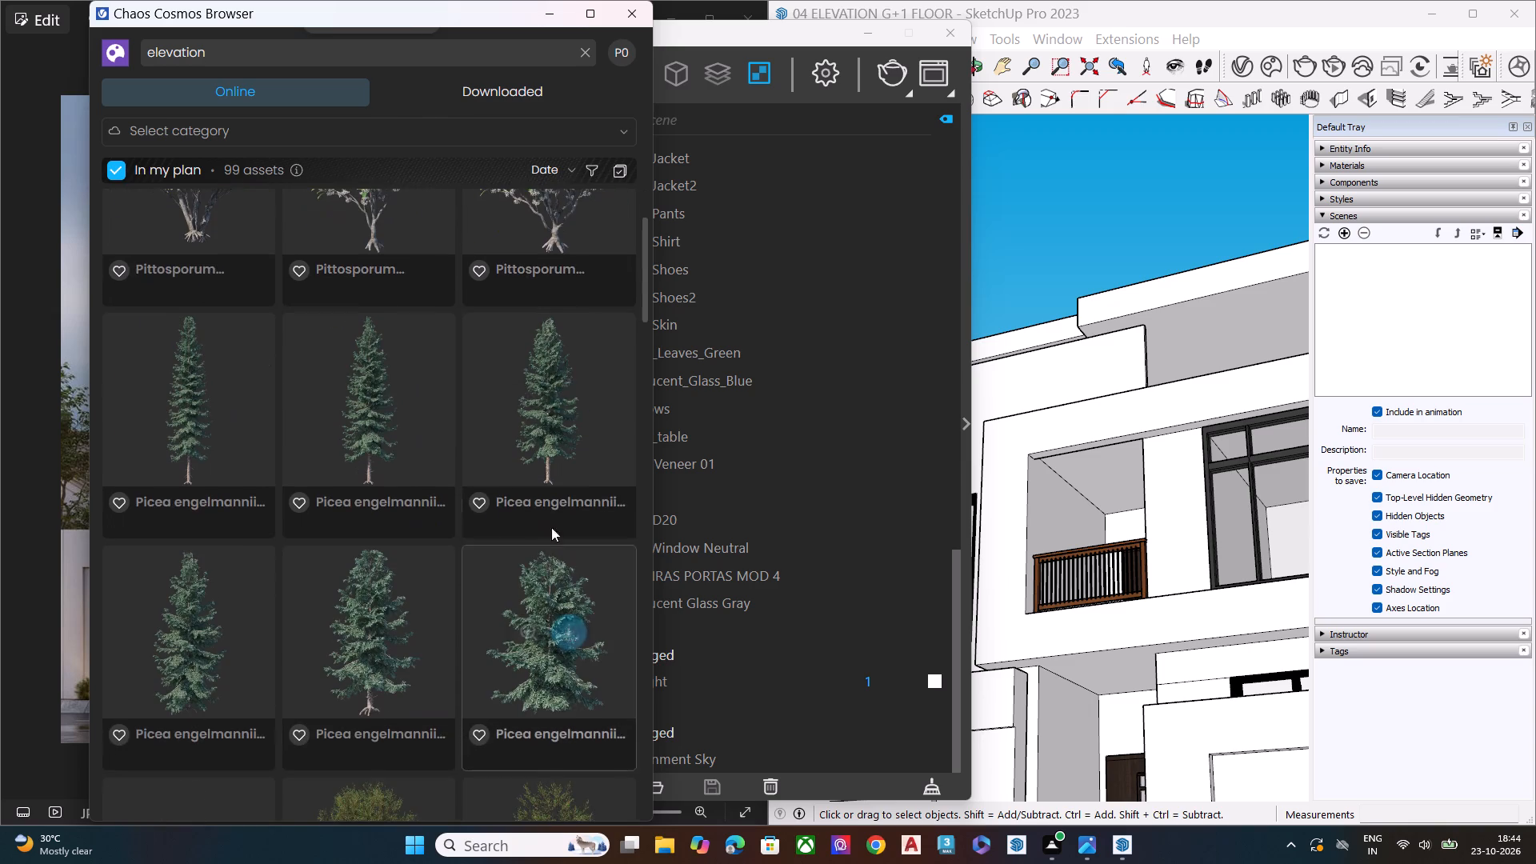
pyautogui.scroll(-7, 530, 508)
pyautogui.scroll(-1, 450, 485)
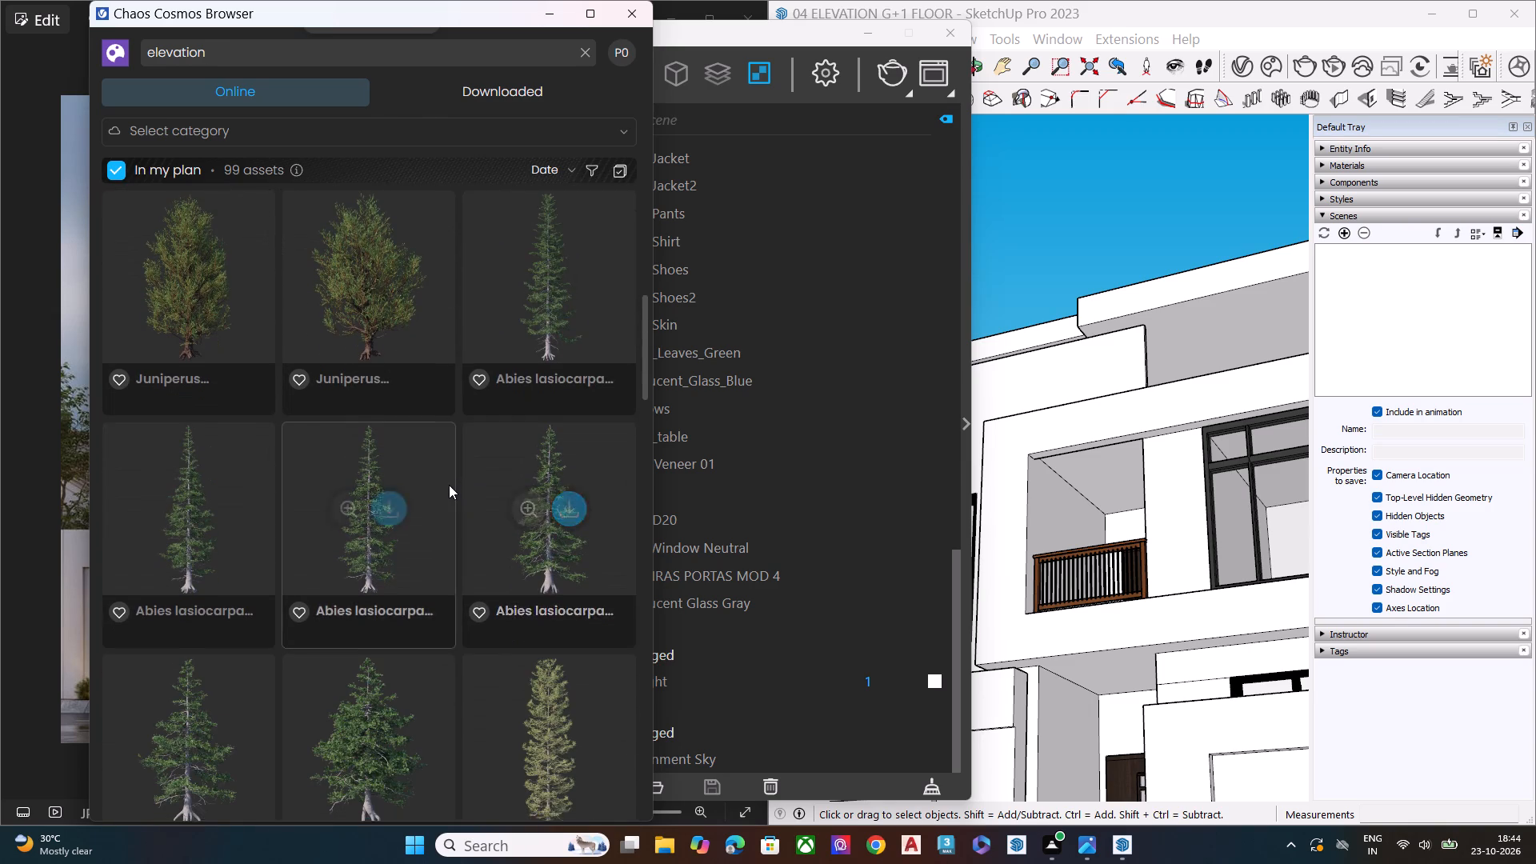
pyautogui.scroll(-4, 449, 485)
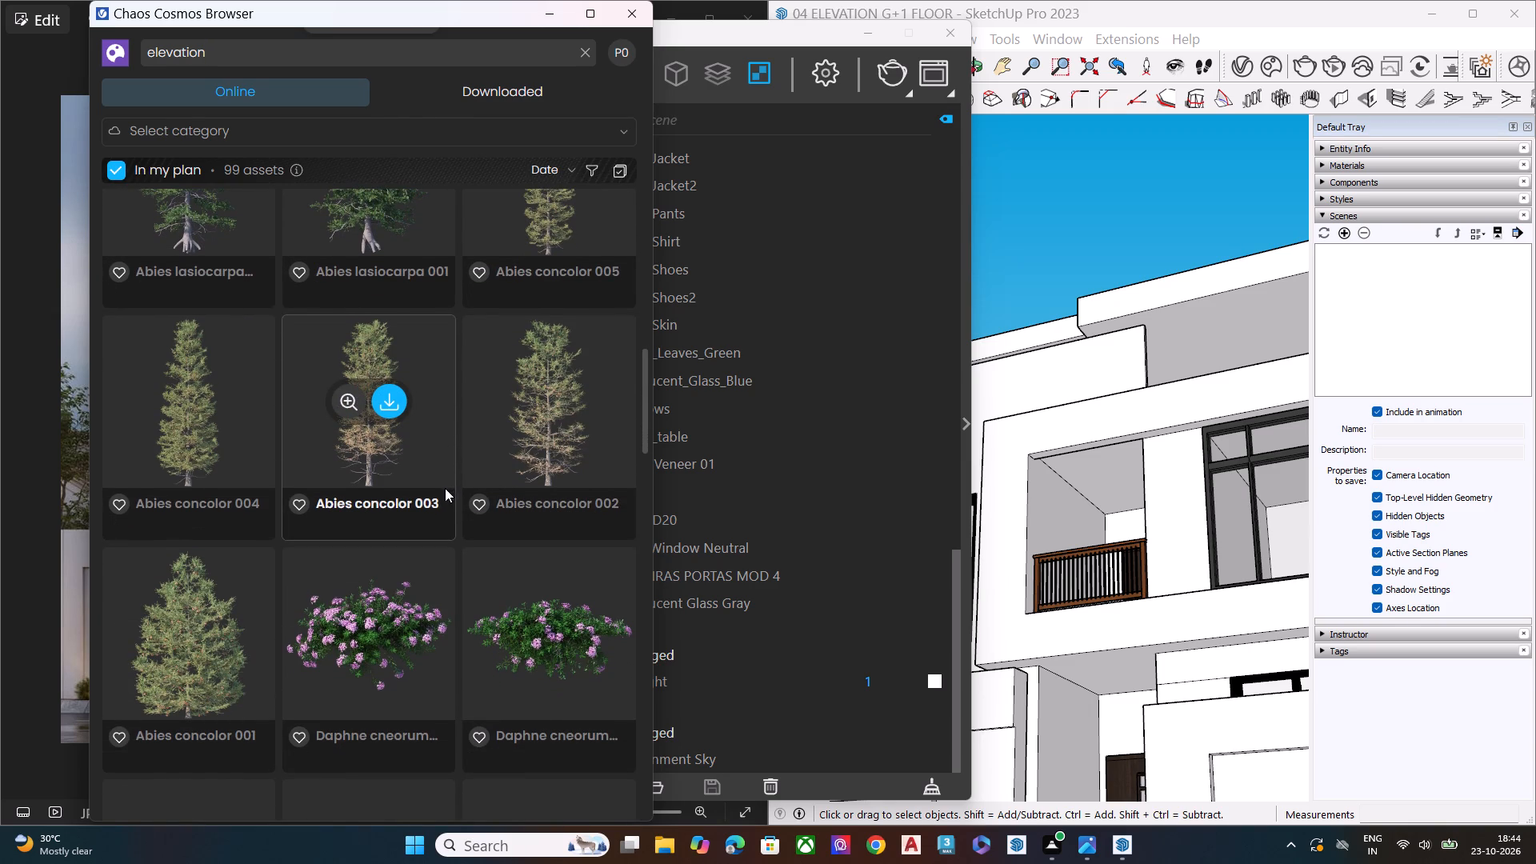
pyautogui.scroll(-9, 445, 488)
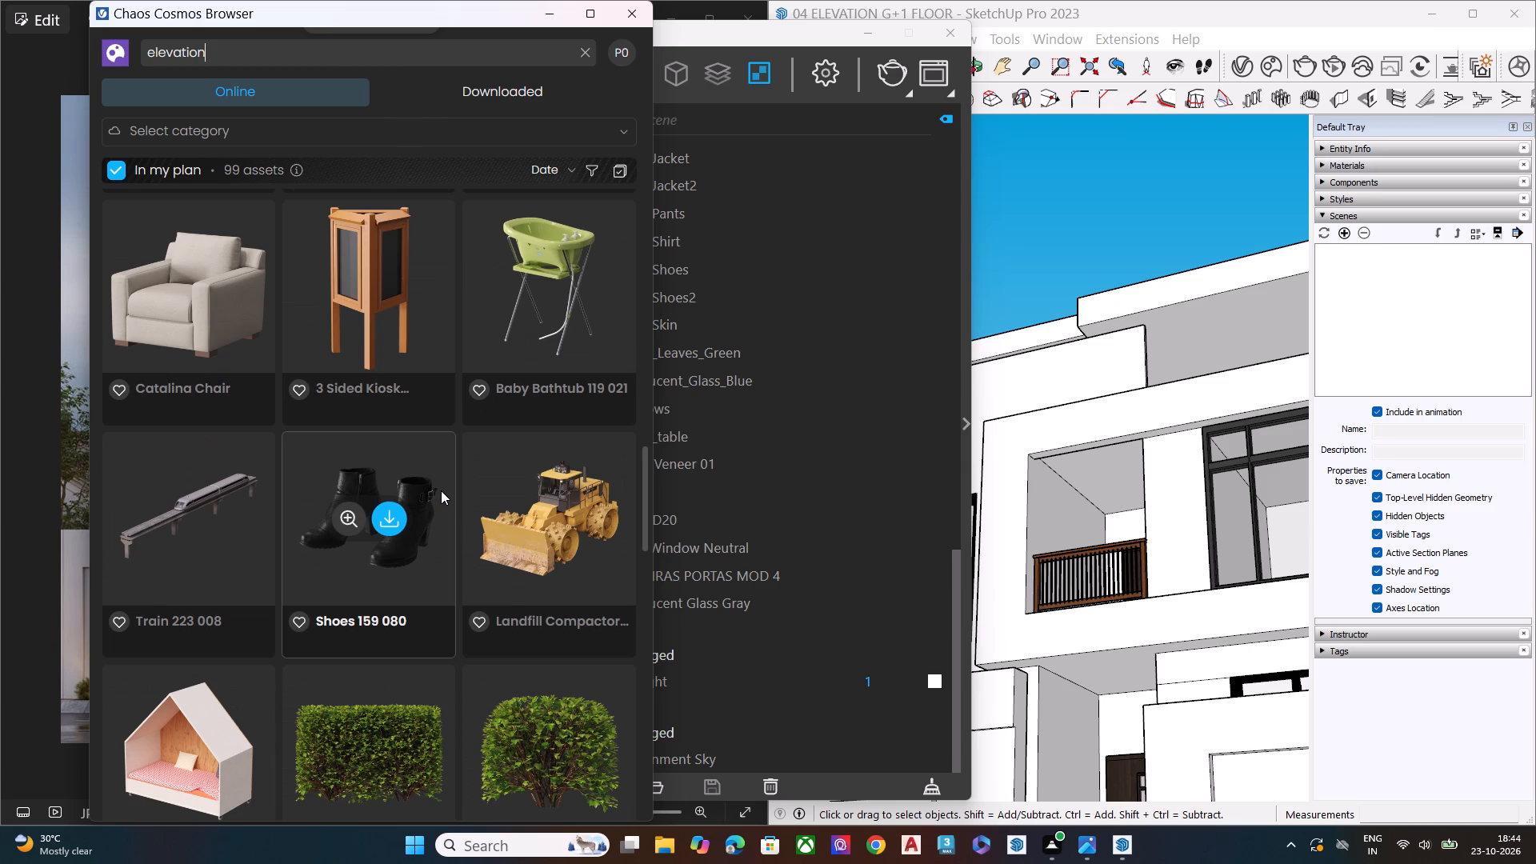
pyautogui.scroll(-10, 450, 473)
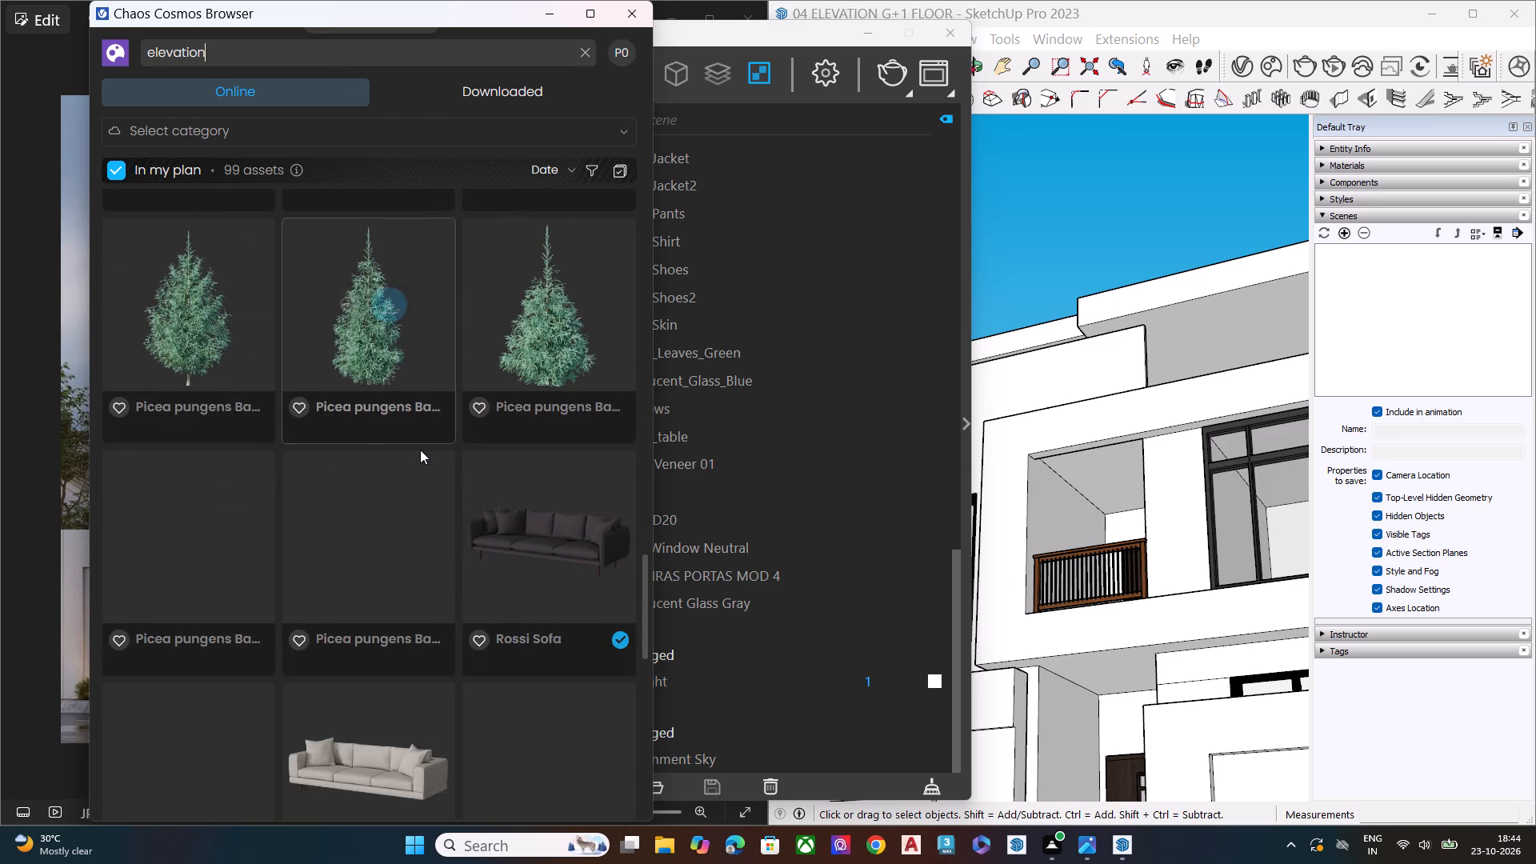
pyautogui.scroll(-7, 420, 450)
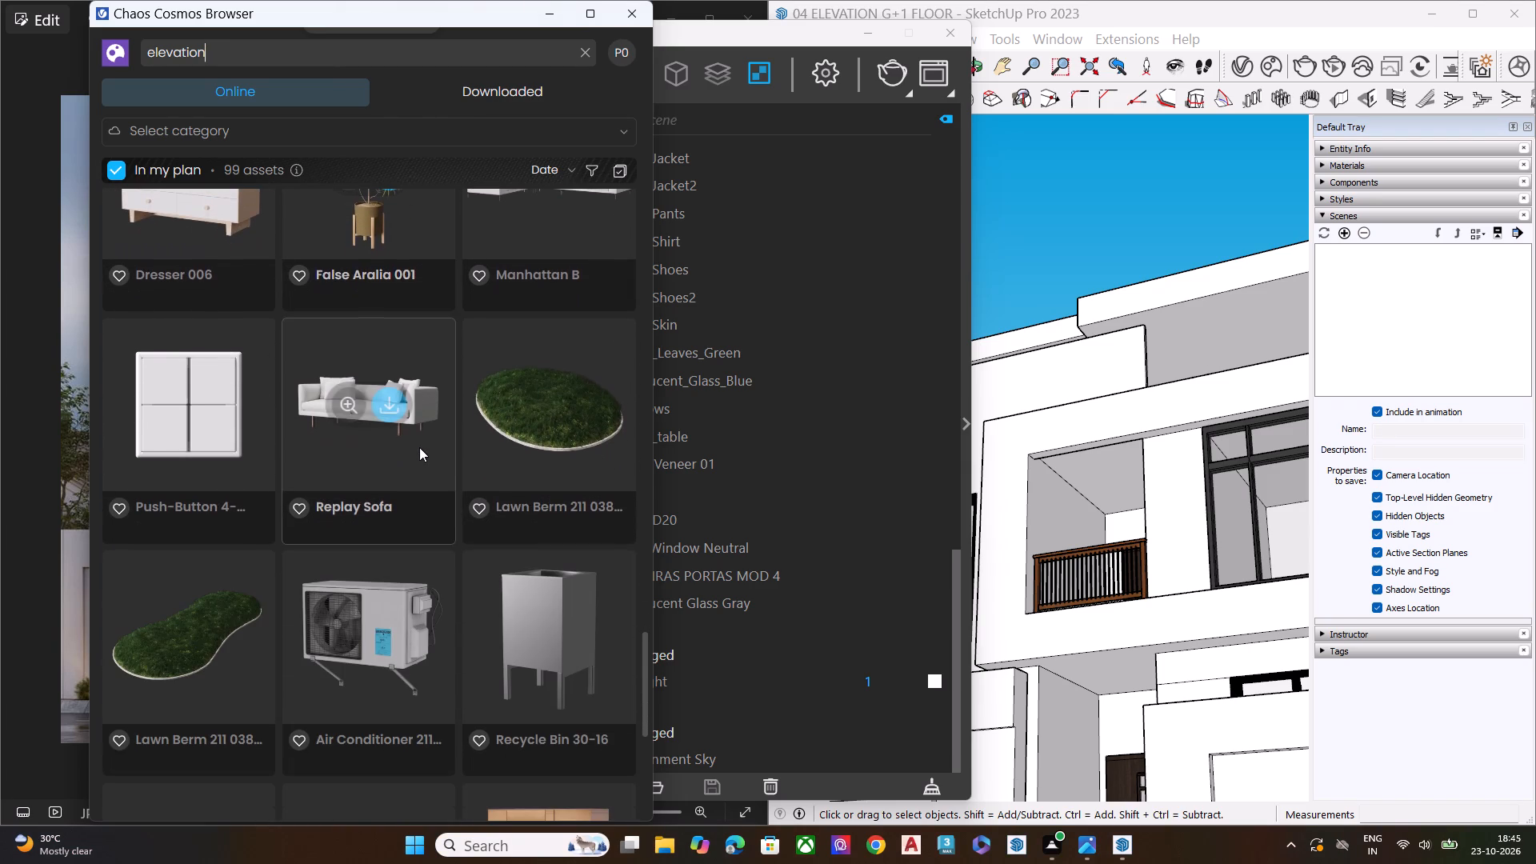
pyautogui.scroll(-6, 419, 447)
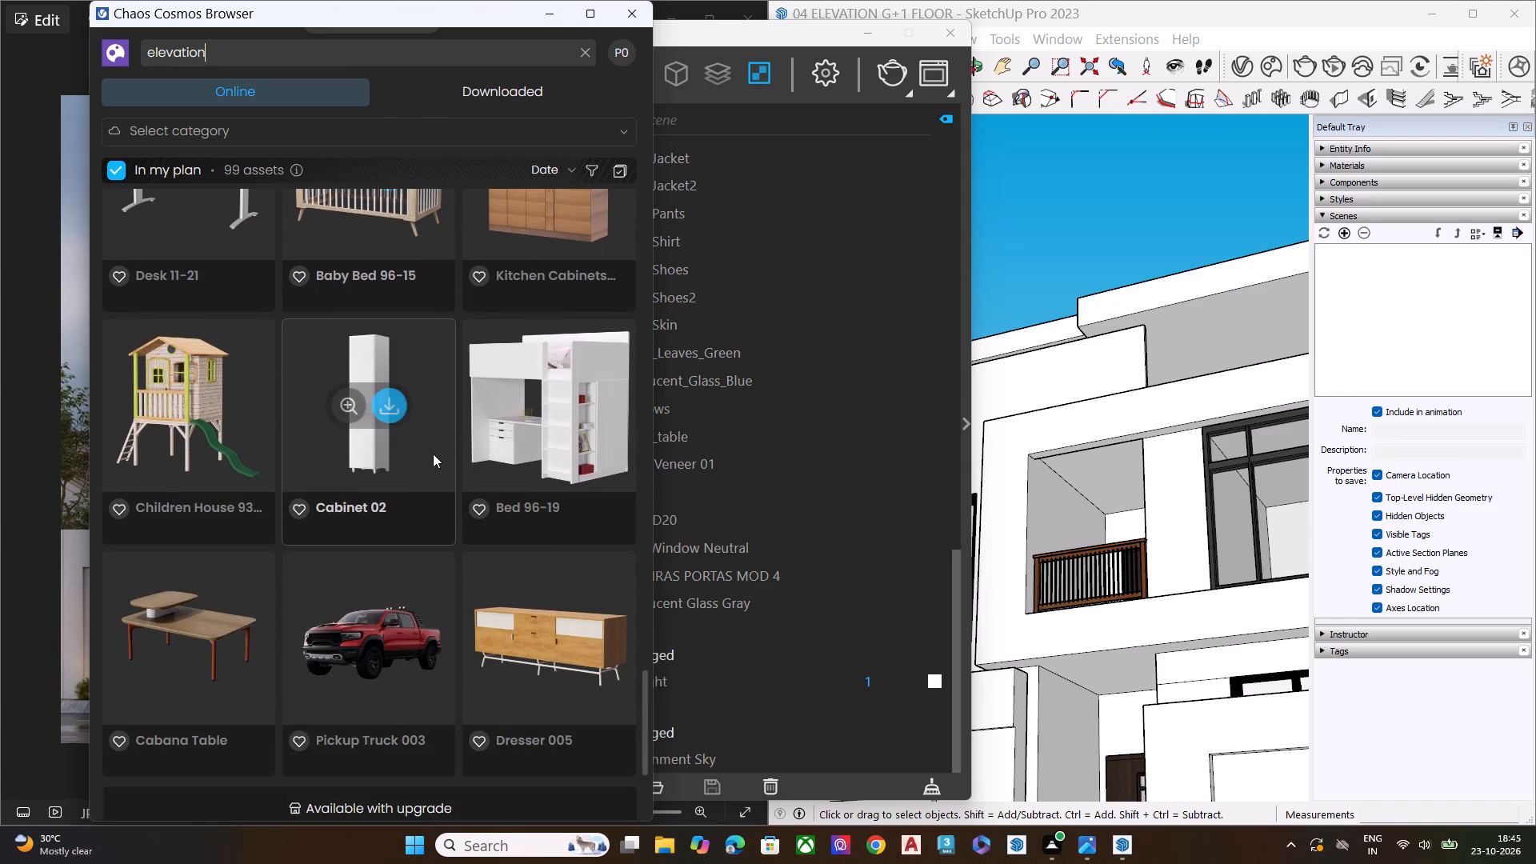
pyautogui.scroll(-3, 435, 458)
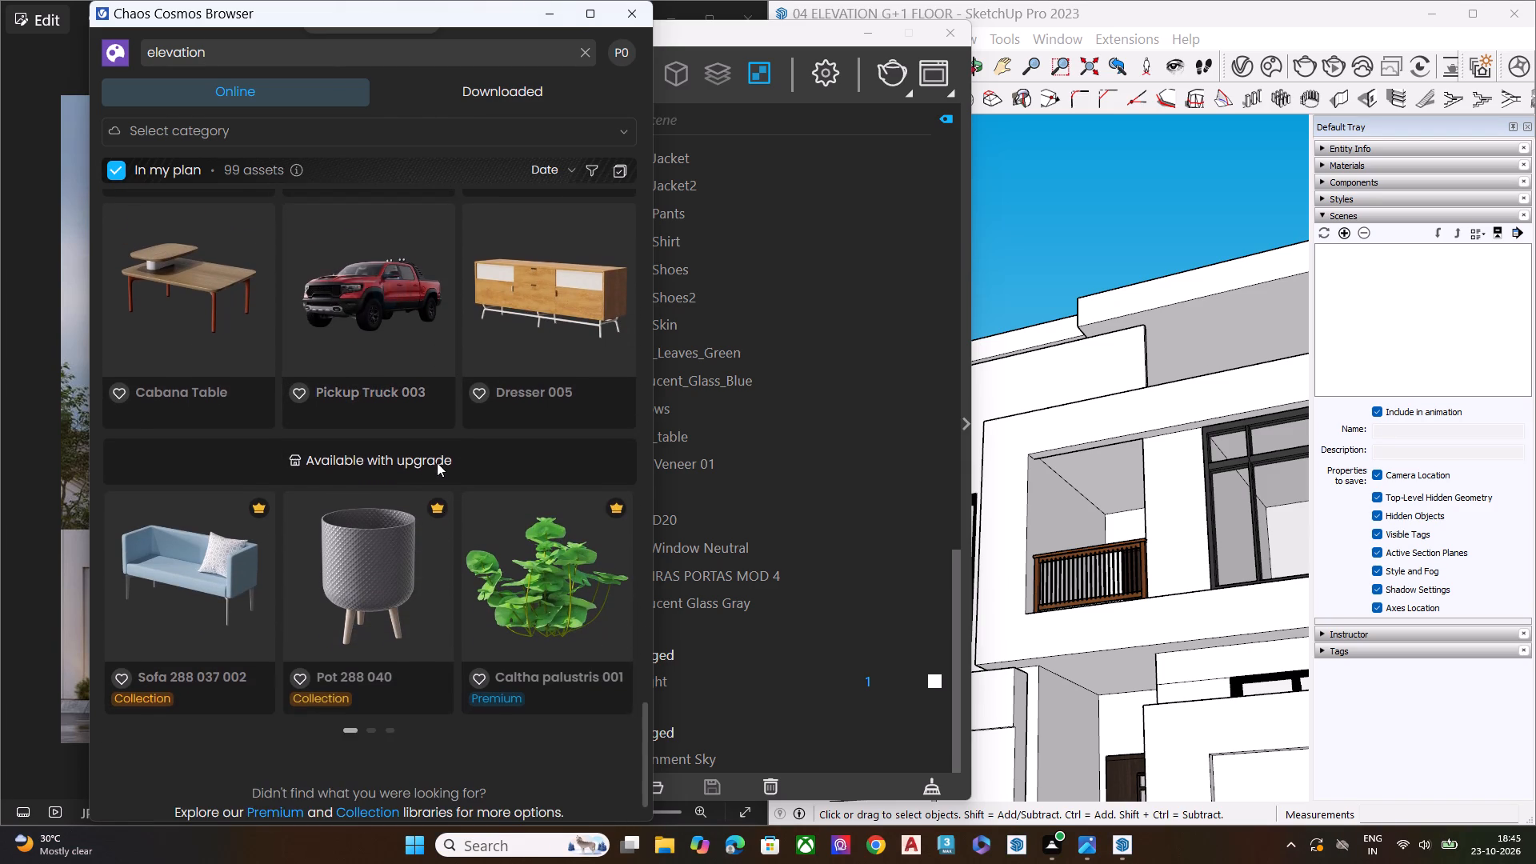
pyautogui.scroll(-4, 437, 462)
pyautogui.scroll(1, 245, 219)
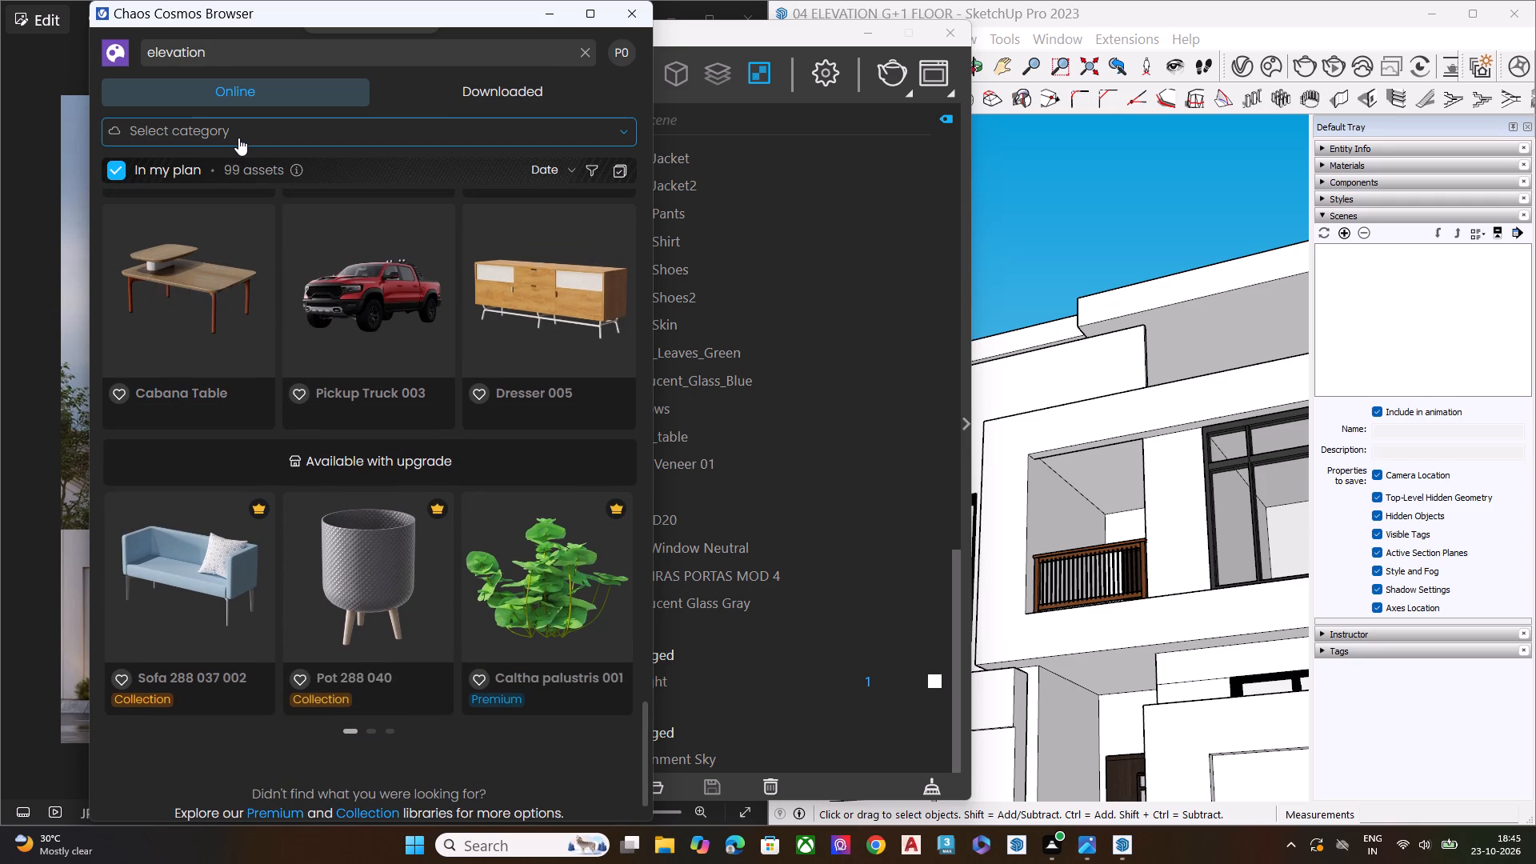
# Filter the online Cosmos library to the Doors & Gates category of the Architecture 3D models.
pyautogui.click(238, 138)
pyautogui.click(226, 188)
pyautogui.click(234, 178)
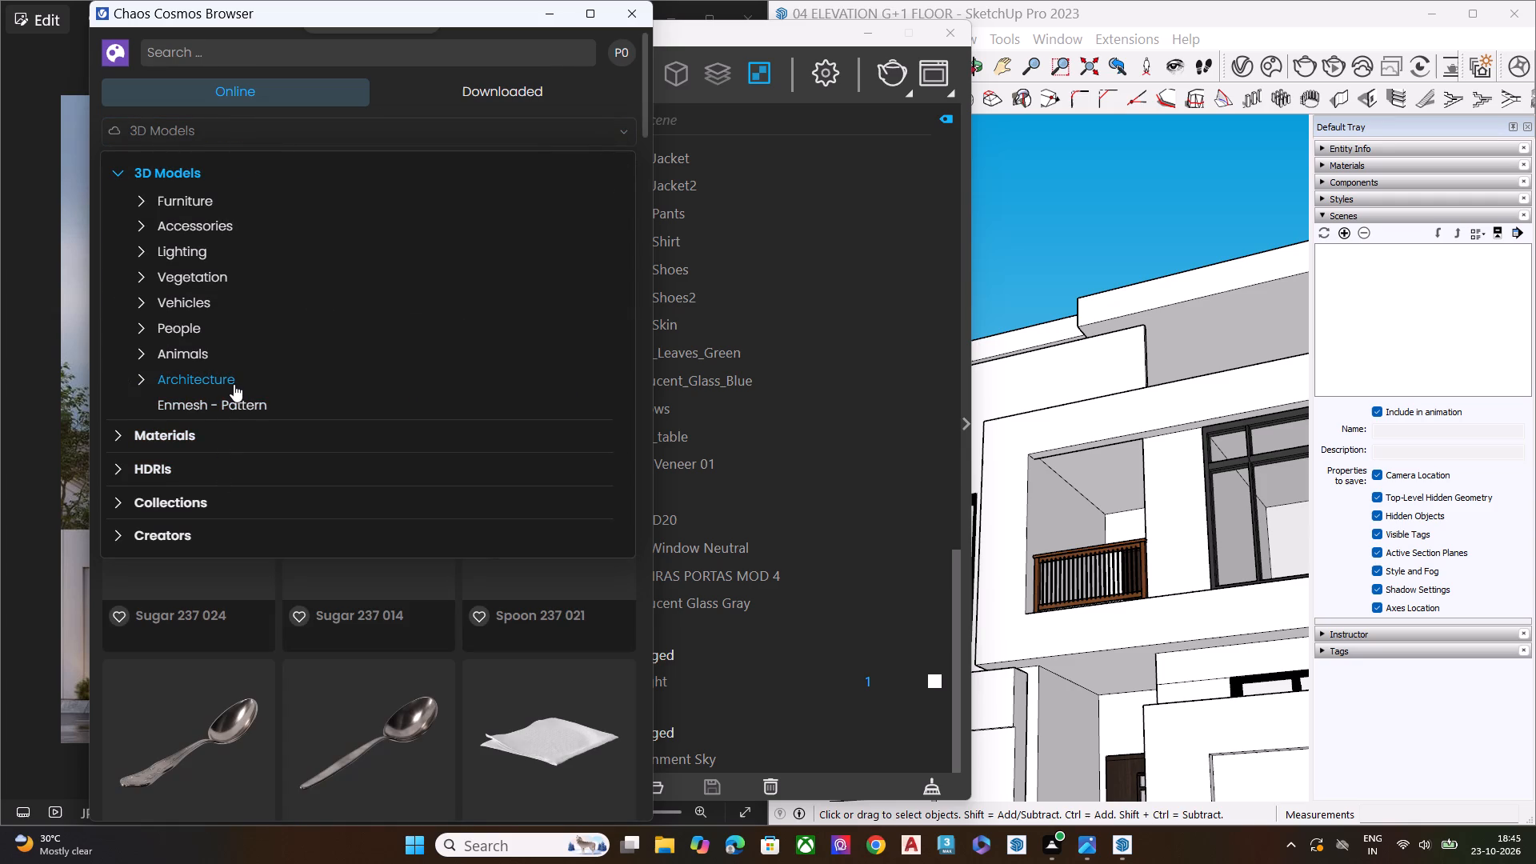
pyautogui.click(214, 382)
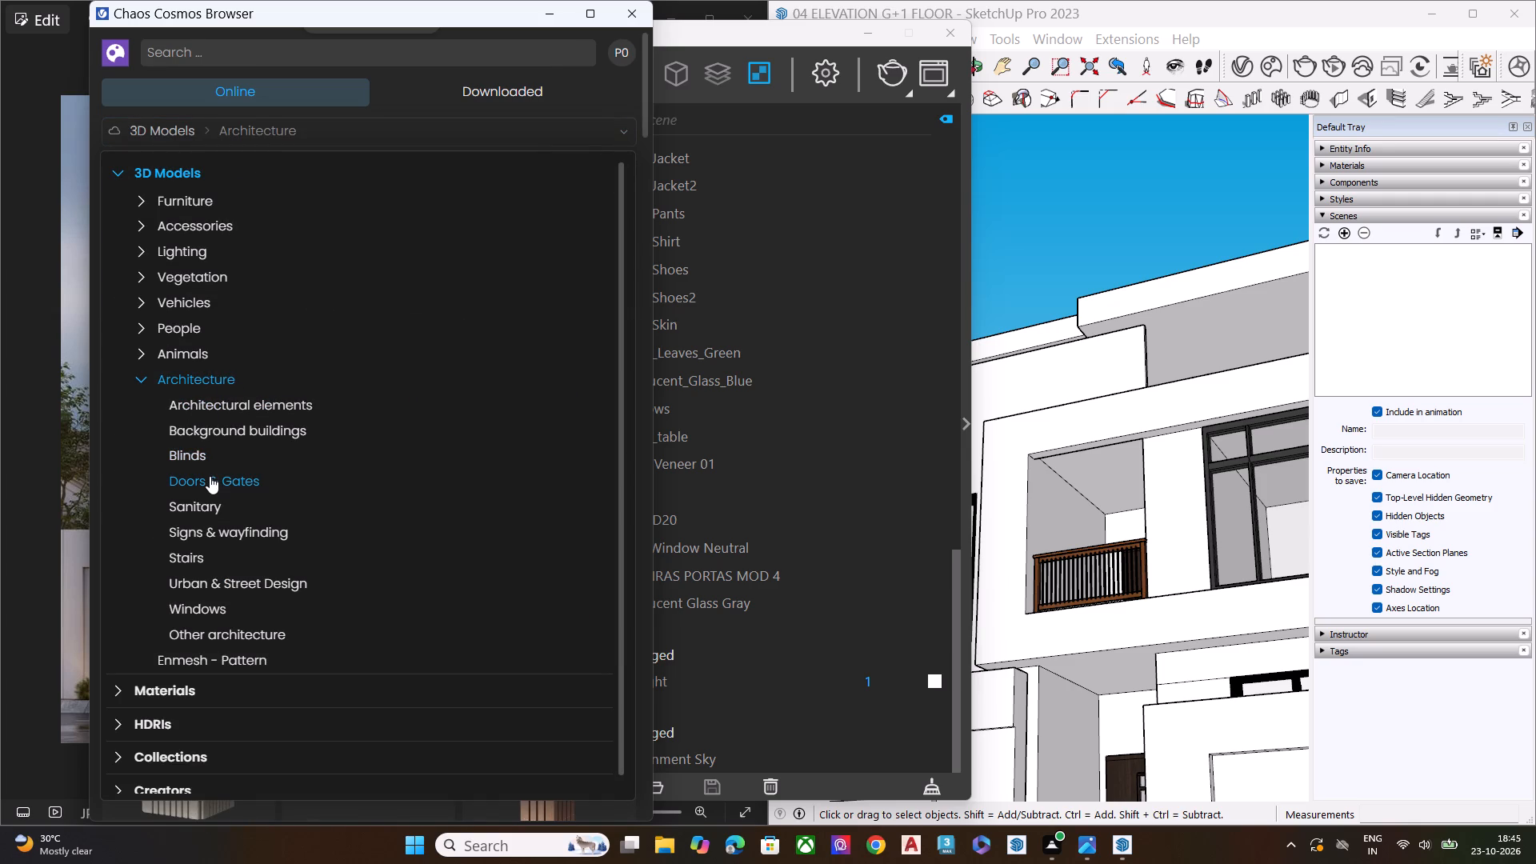
pyautogui.click(231, 482)
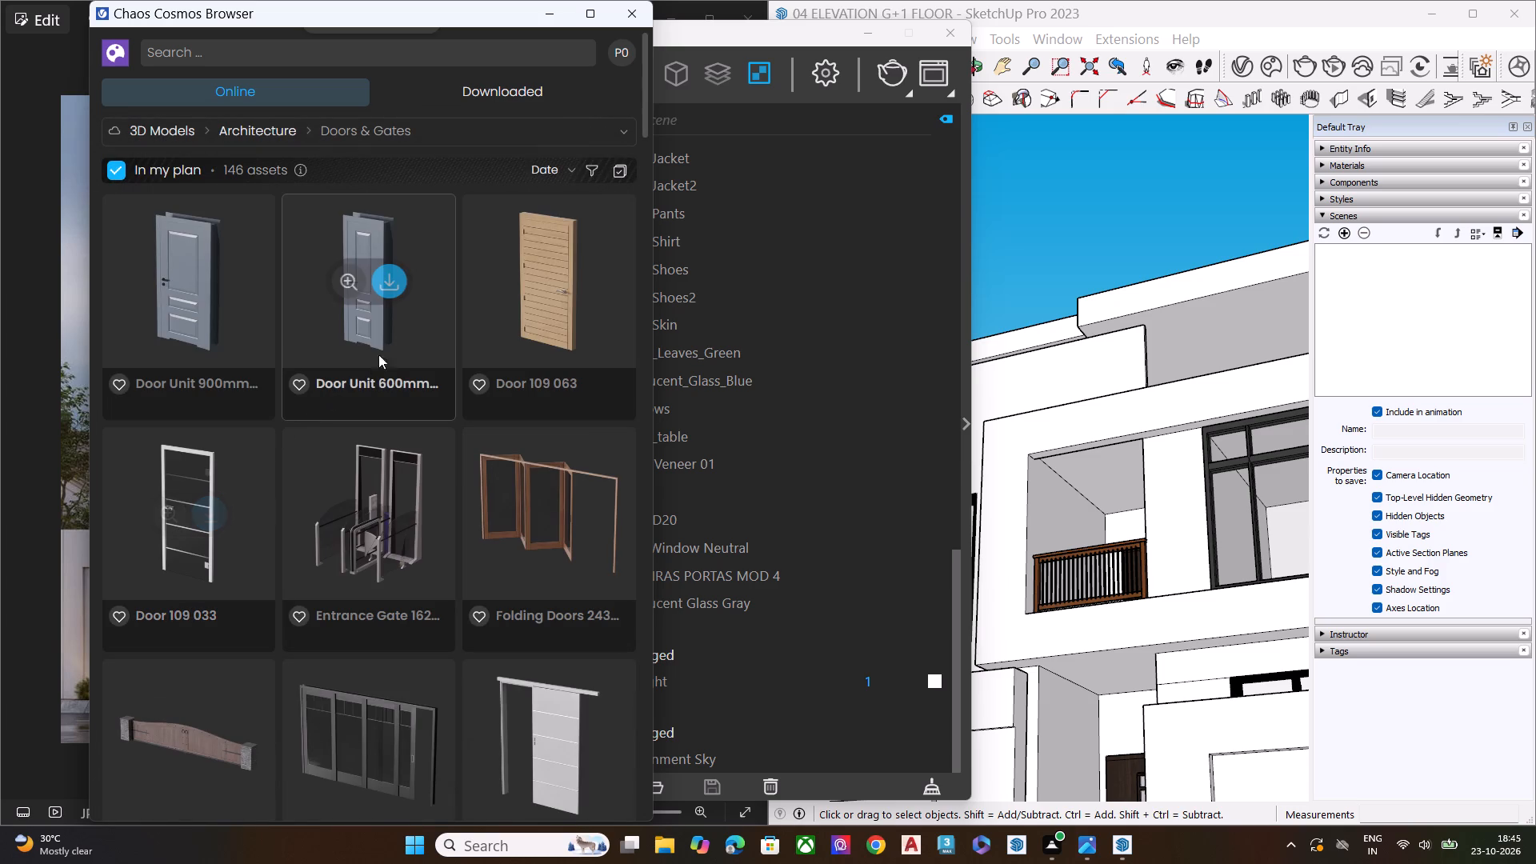
# Look through the sliding doors, revolving doors, gates and garage gates for models suited to the house elevation.
pyautogui.scroll(-5, 506, 432)
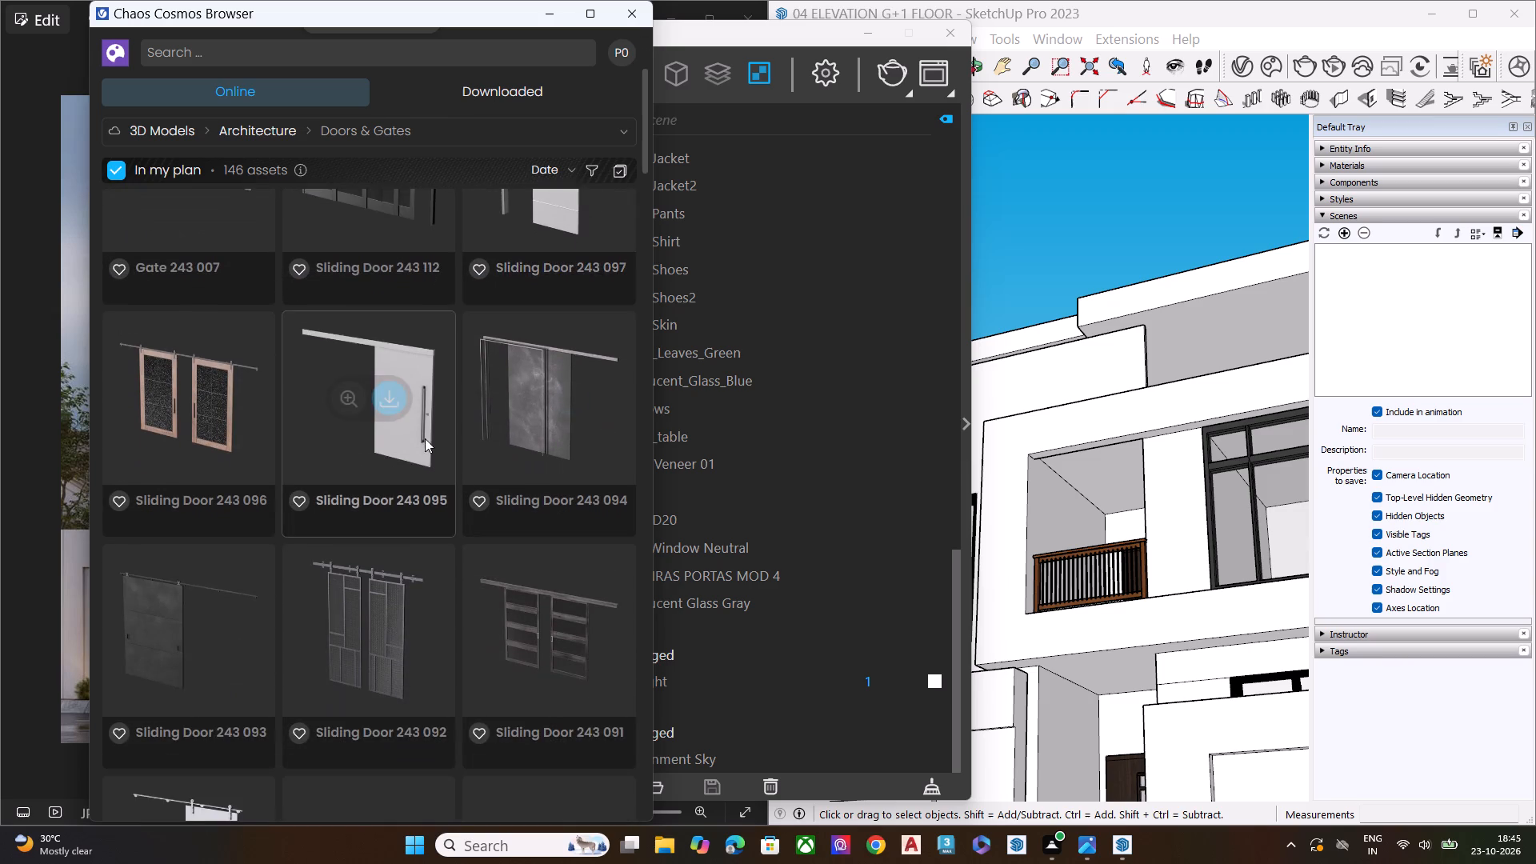
pyautogui.scroll(-6, 425, 438)
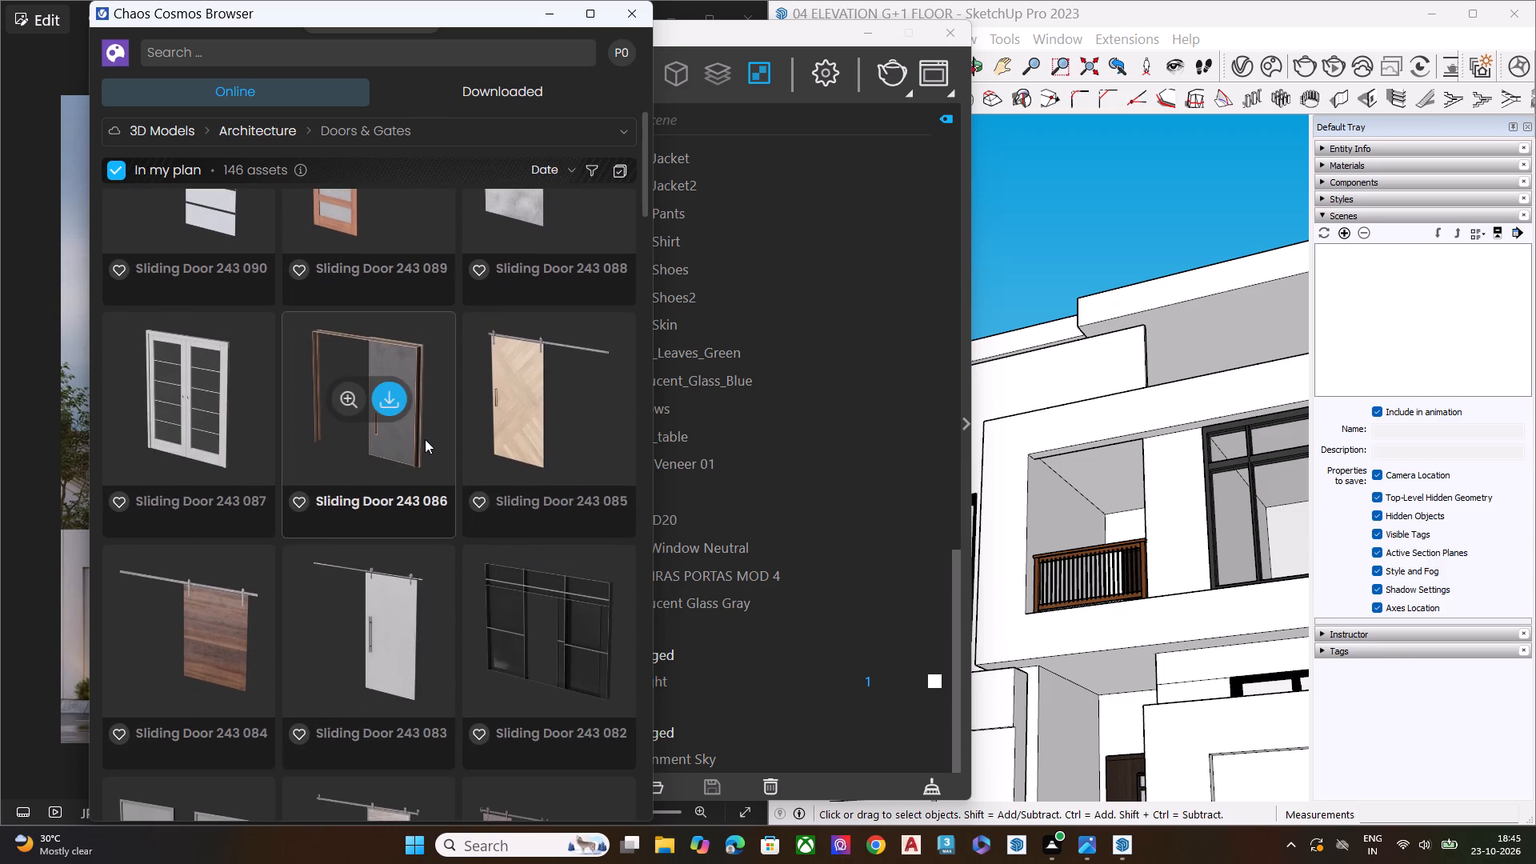
pyautogui.scroll(-5, 425, 439)
pyautogui.scroll(-2, 471, 518)
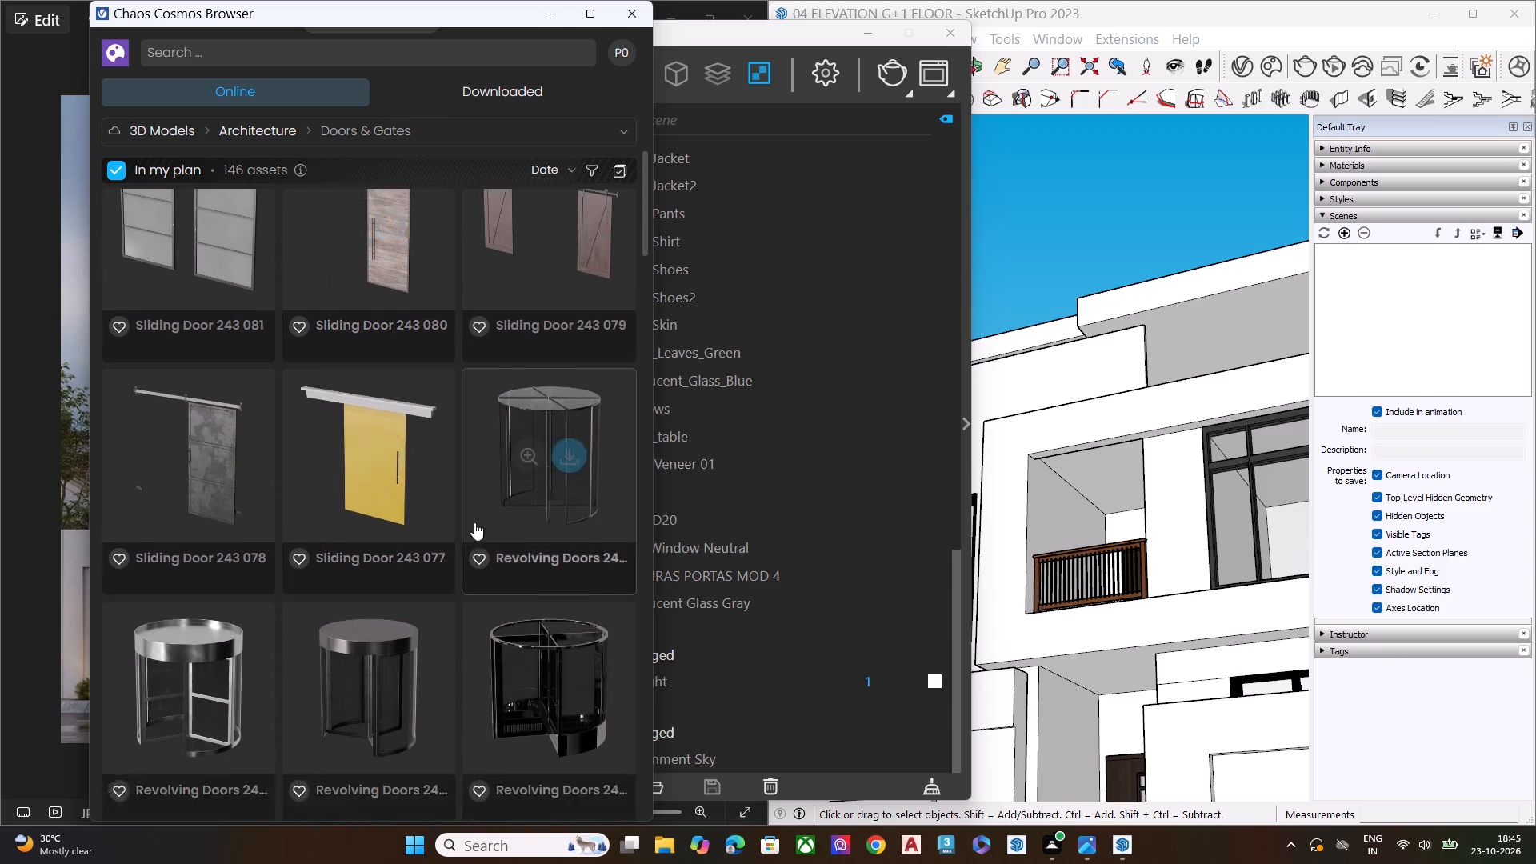
pyautogui.scroll(-1, 474, 522)
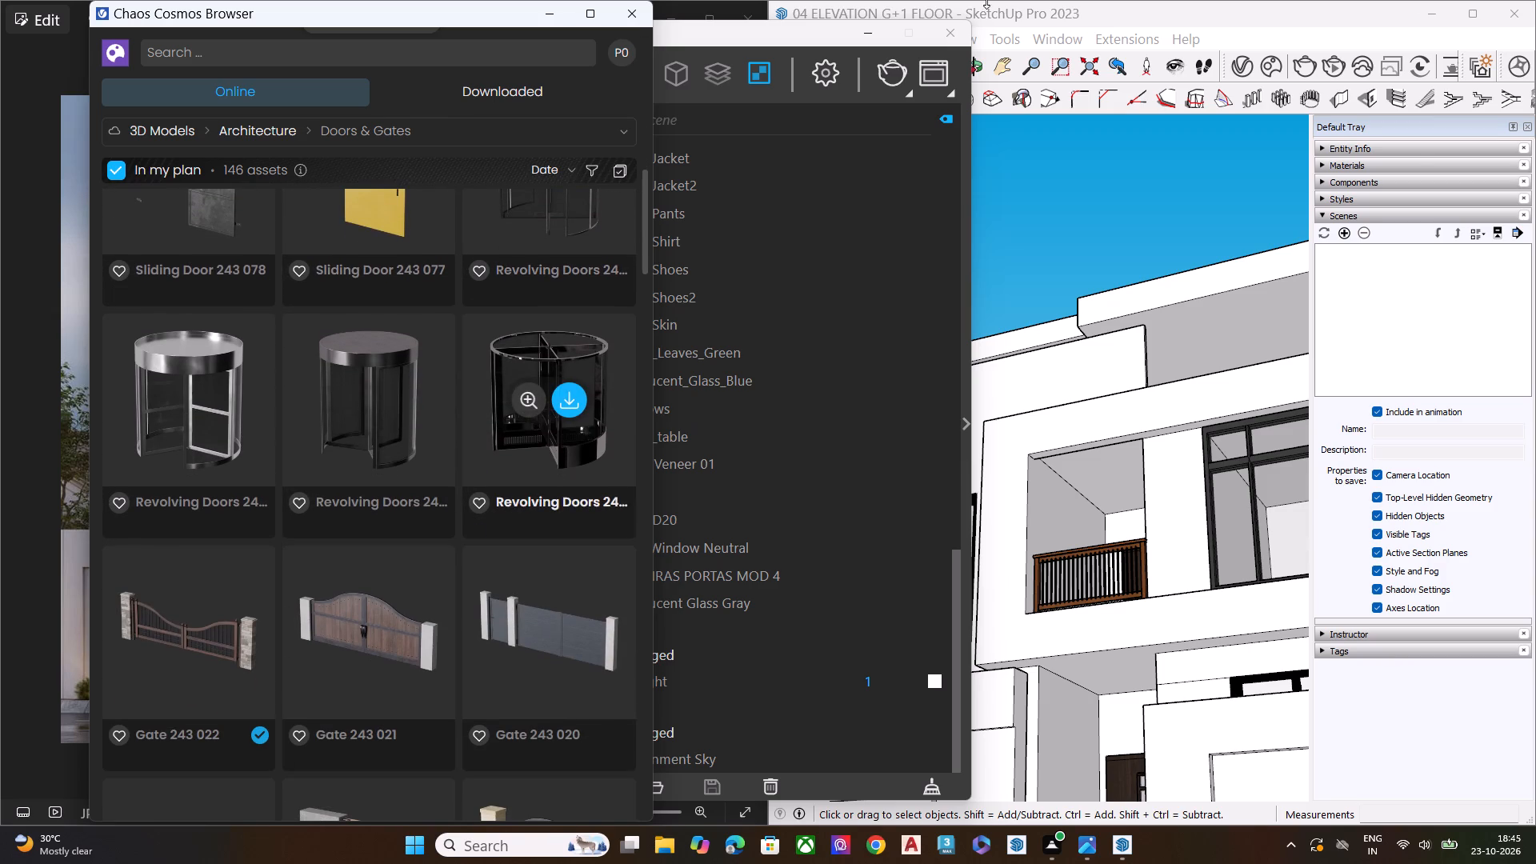
pyautogui.scroll(-1, 1293, 221)
pyautogui.scroll(-5, 430, 518)
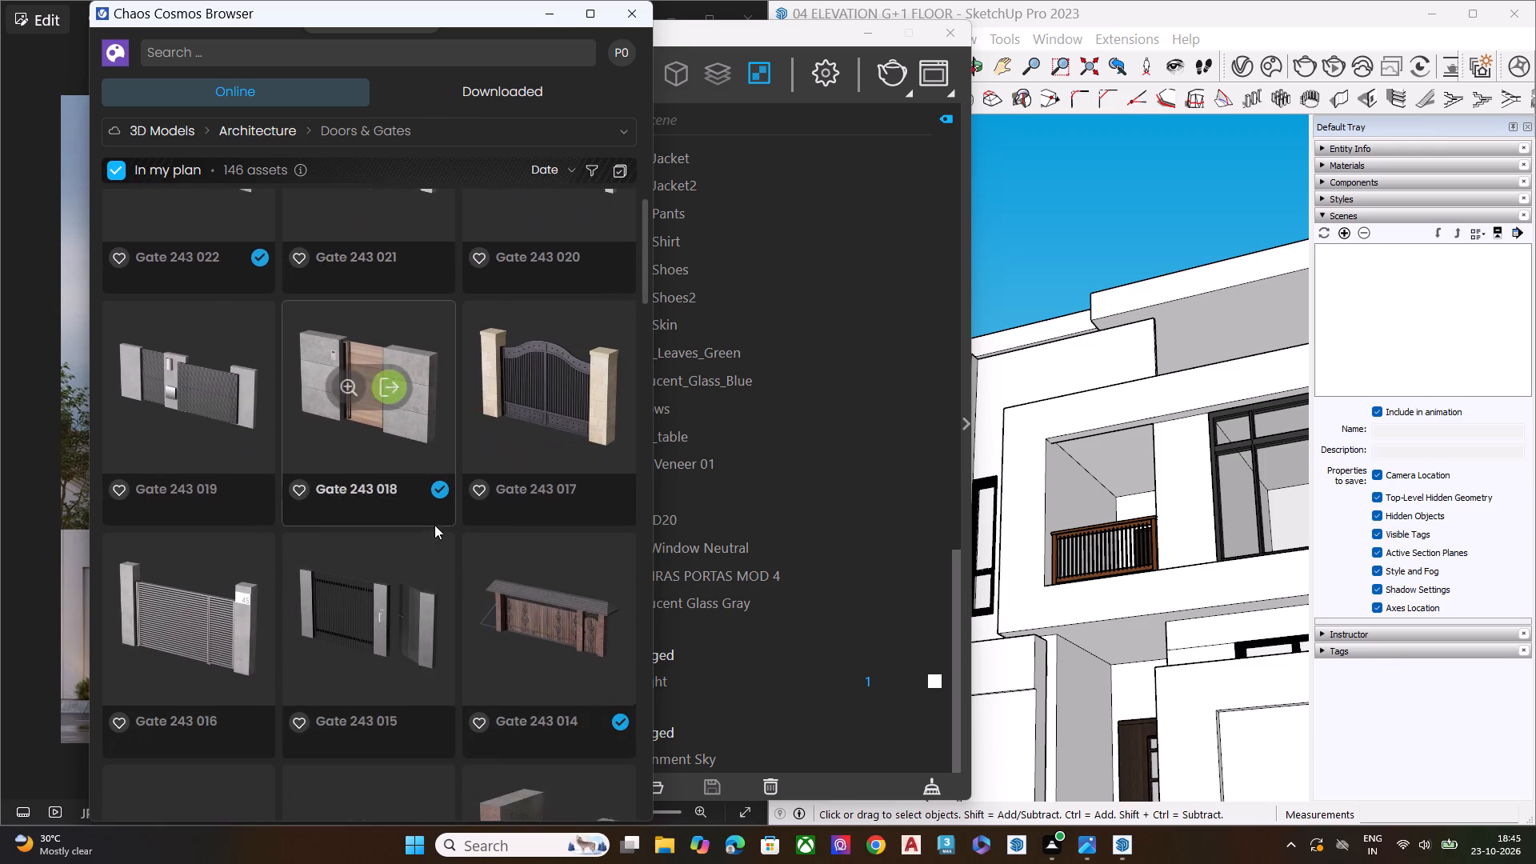
pyautogui.scroll(-4, 440, 522)
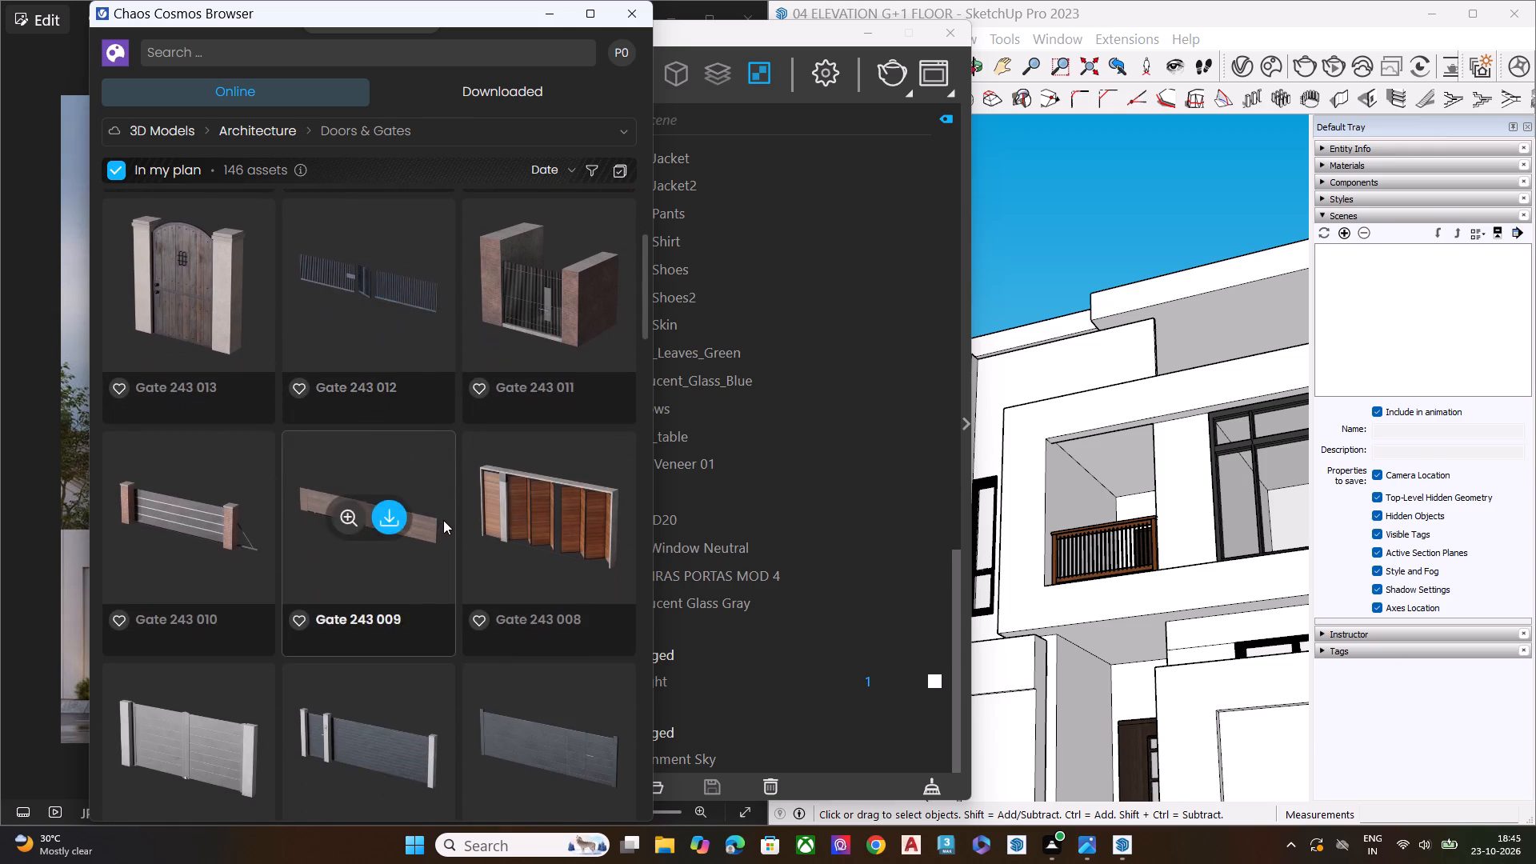
pyautogui.scroll(-6, 443, 520)
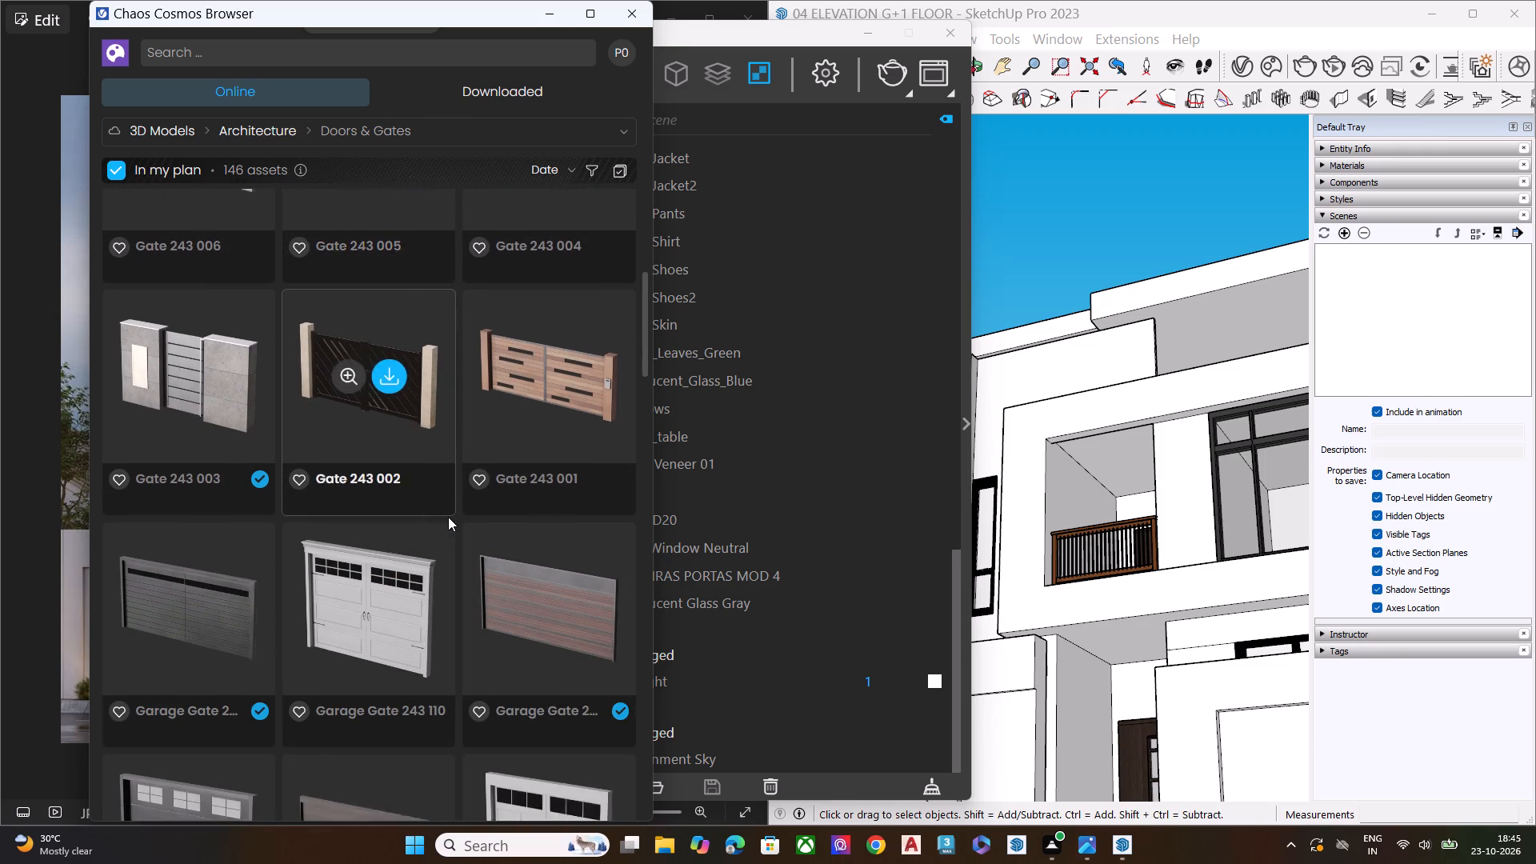
pyautogui.scroll(-7, 448, 517)
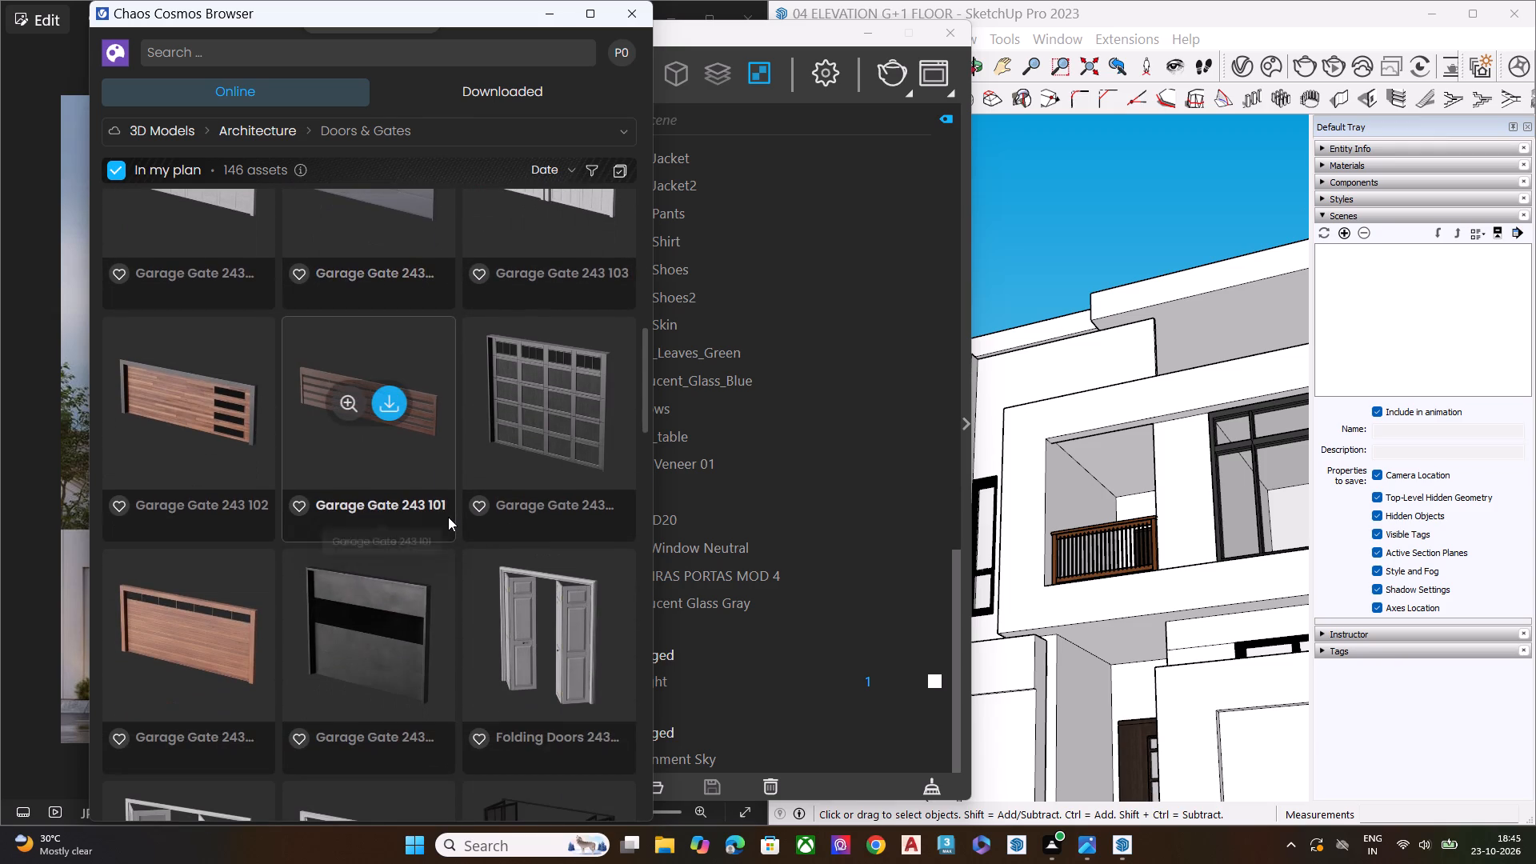
pyautogui.scroll(-1, 507, 506)
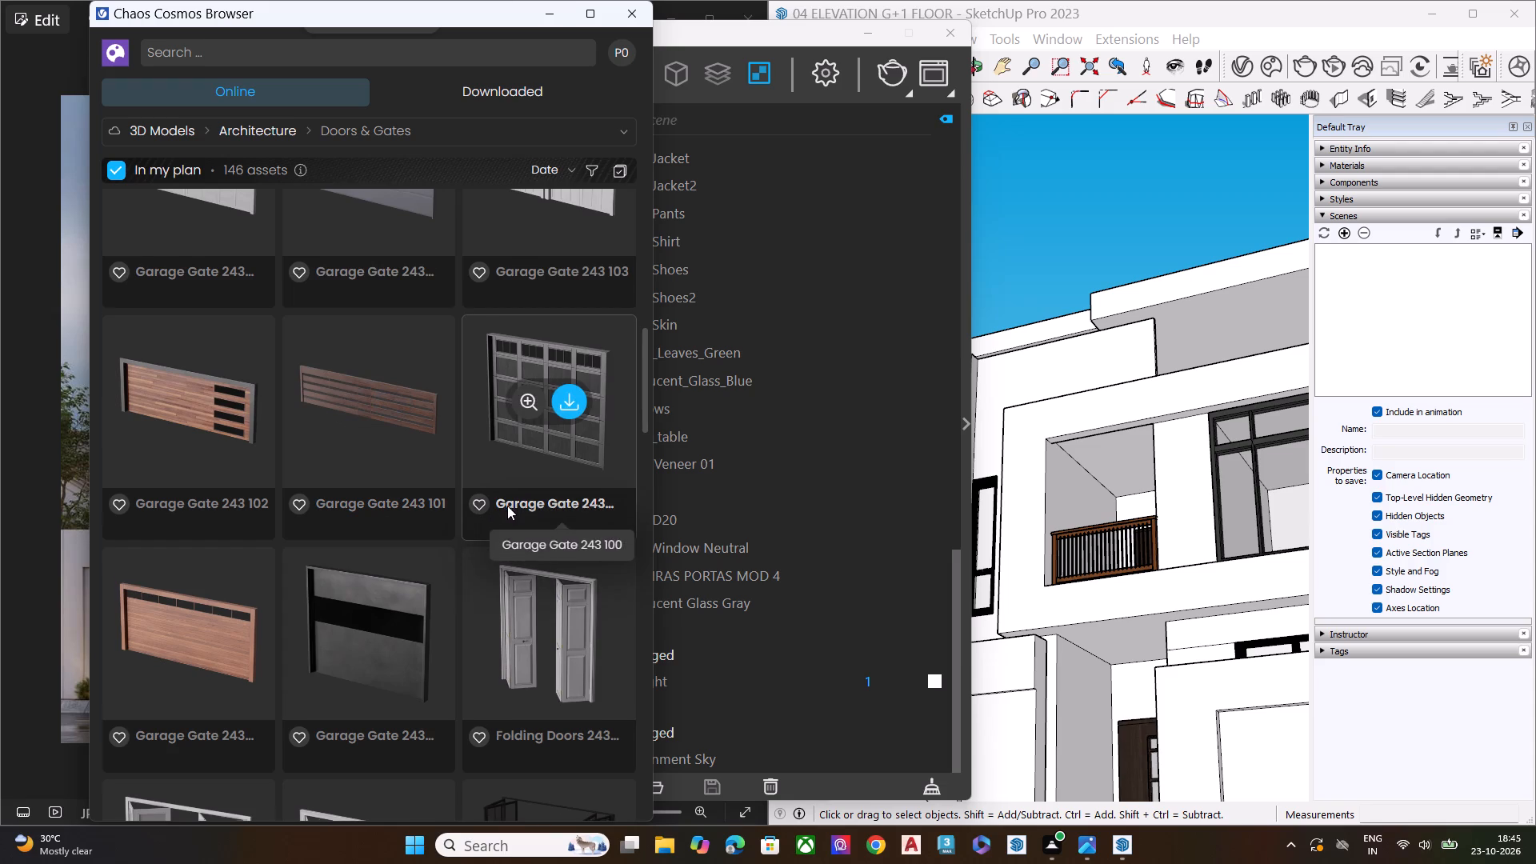
# Look through the remaining Doors & Gates assets, from folding doors to single entrance doors, for suitable house doors.
pyautogui.scroll(-3, 507, 506)
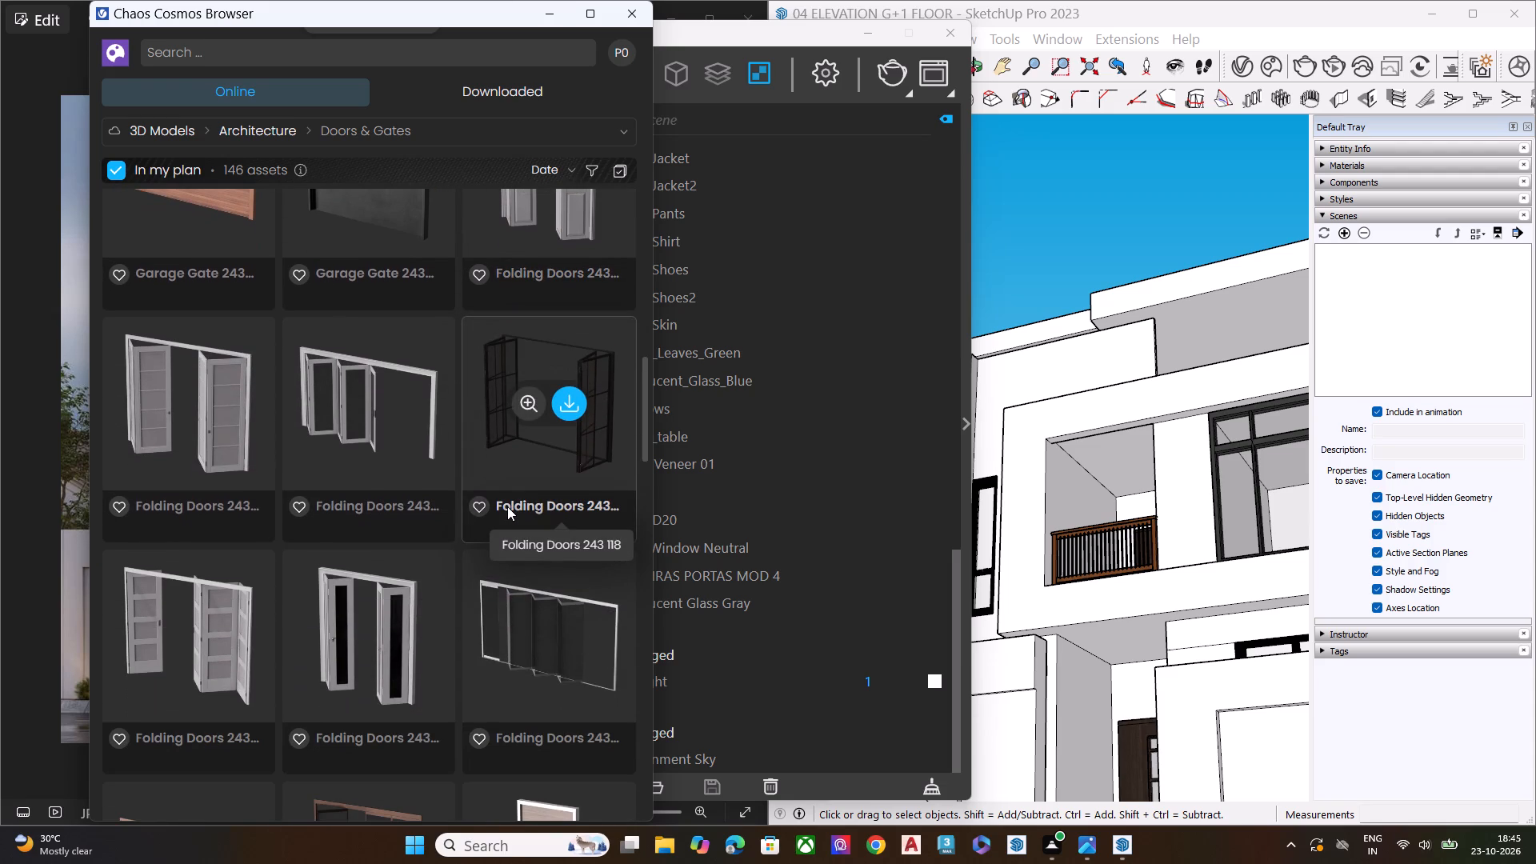
pyautogui.scroll(-2, 509, 507)
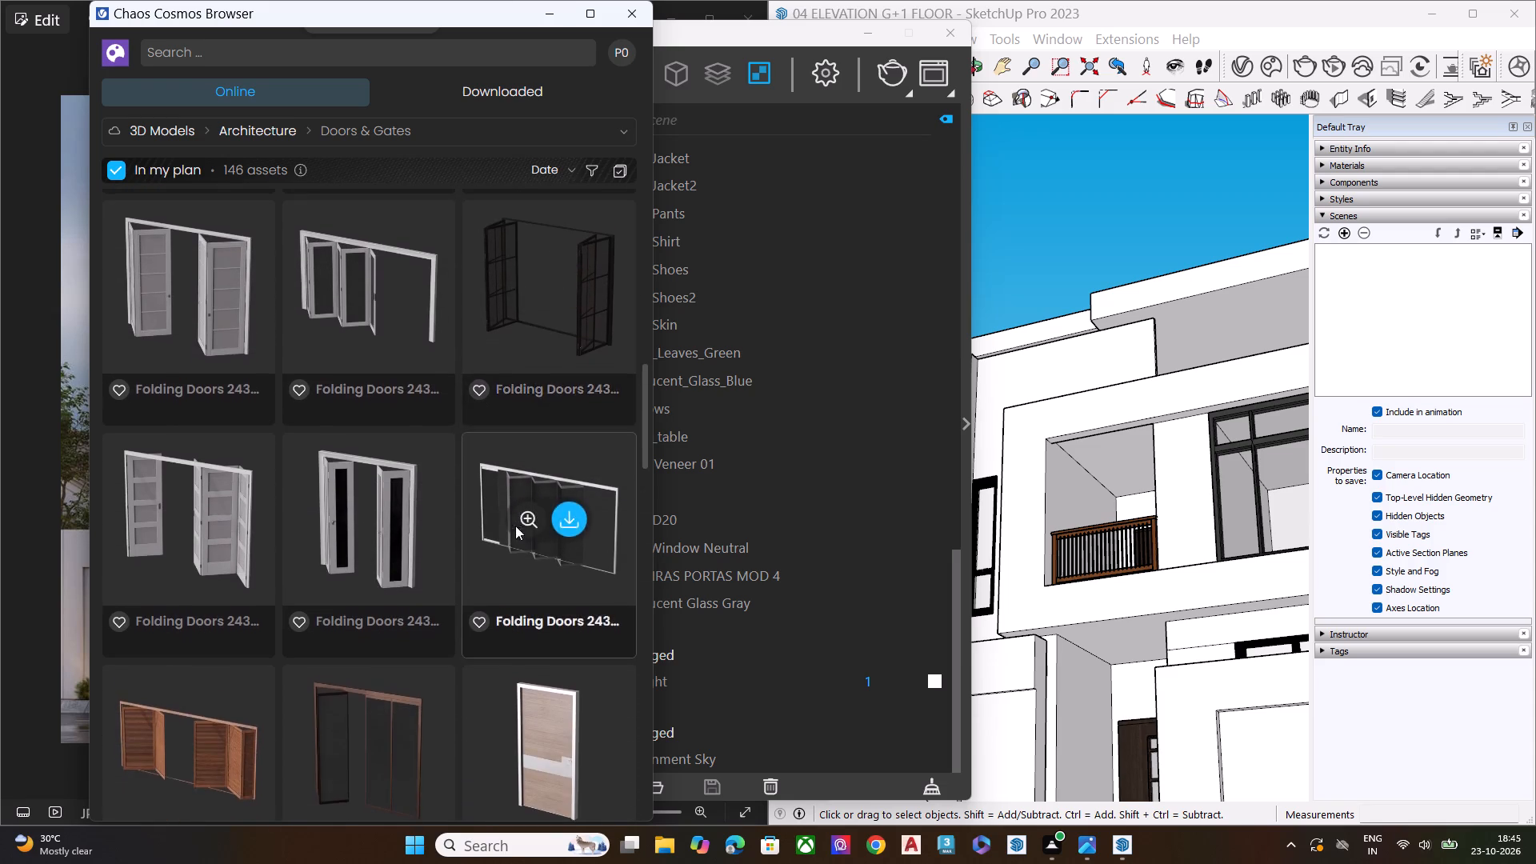
pyautogui.scroll(-2, 515, 526)
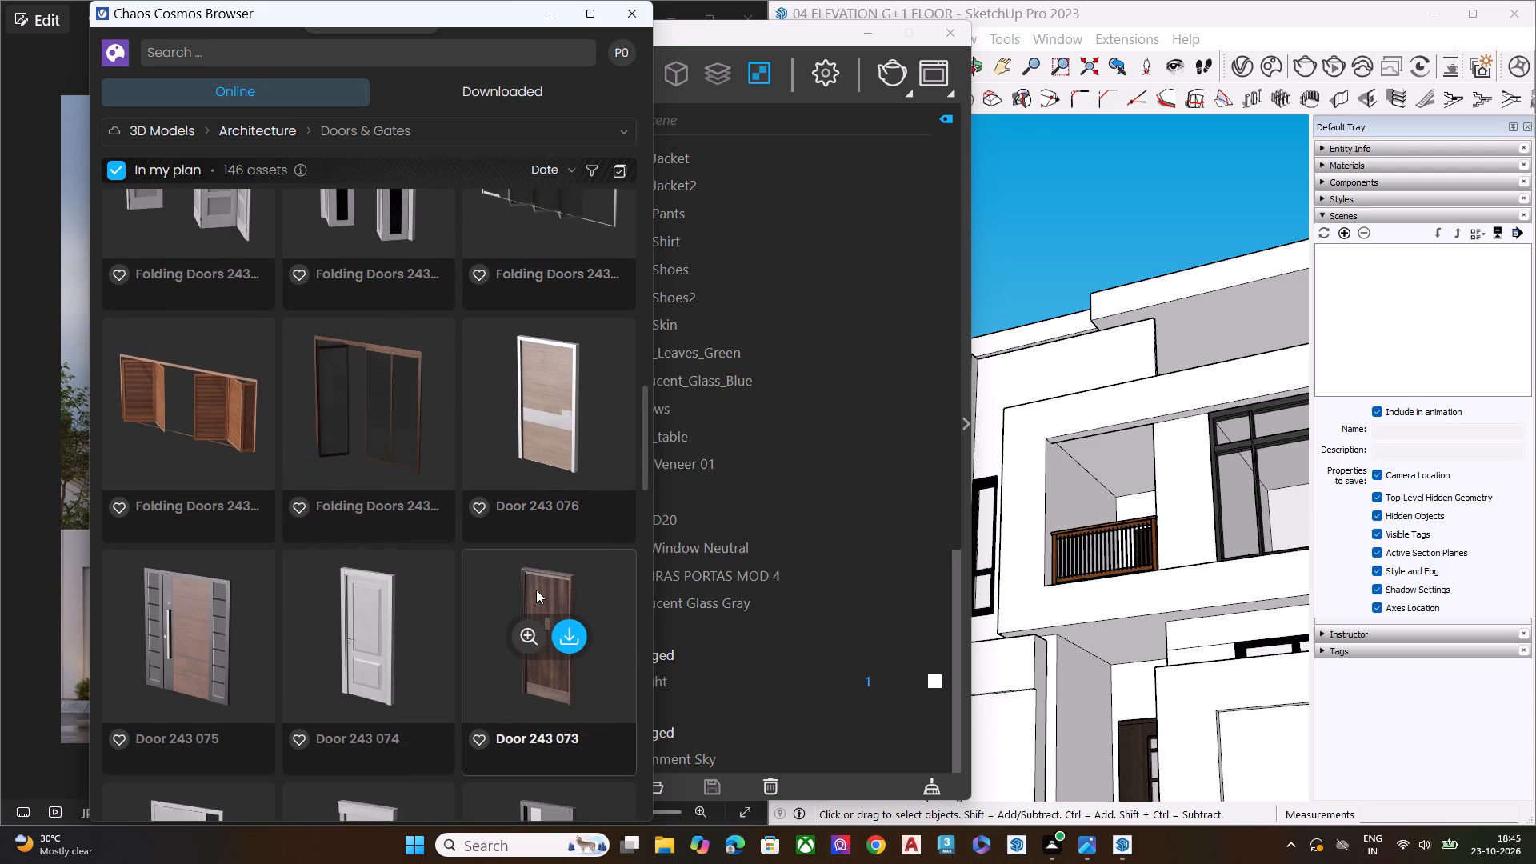
pyautogui.scroll(-3, 542, 595)
pyautogui.scroll(-6, 490, 531)
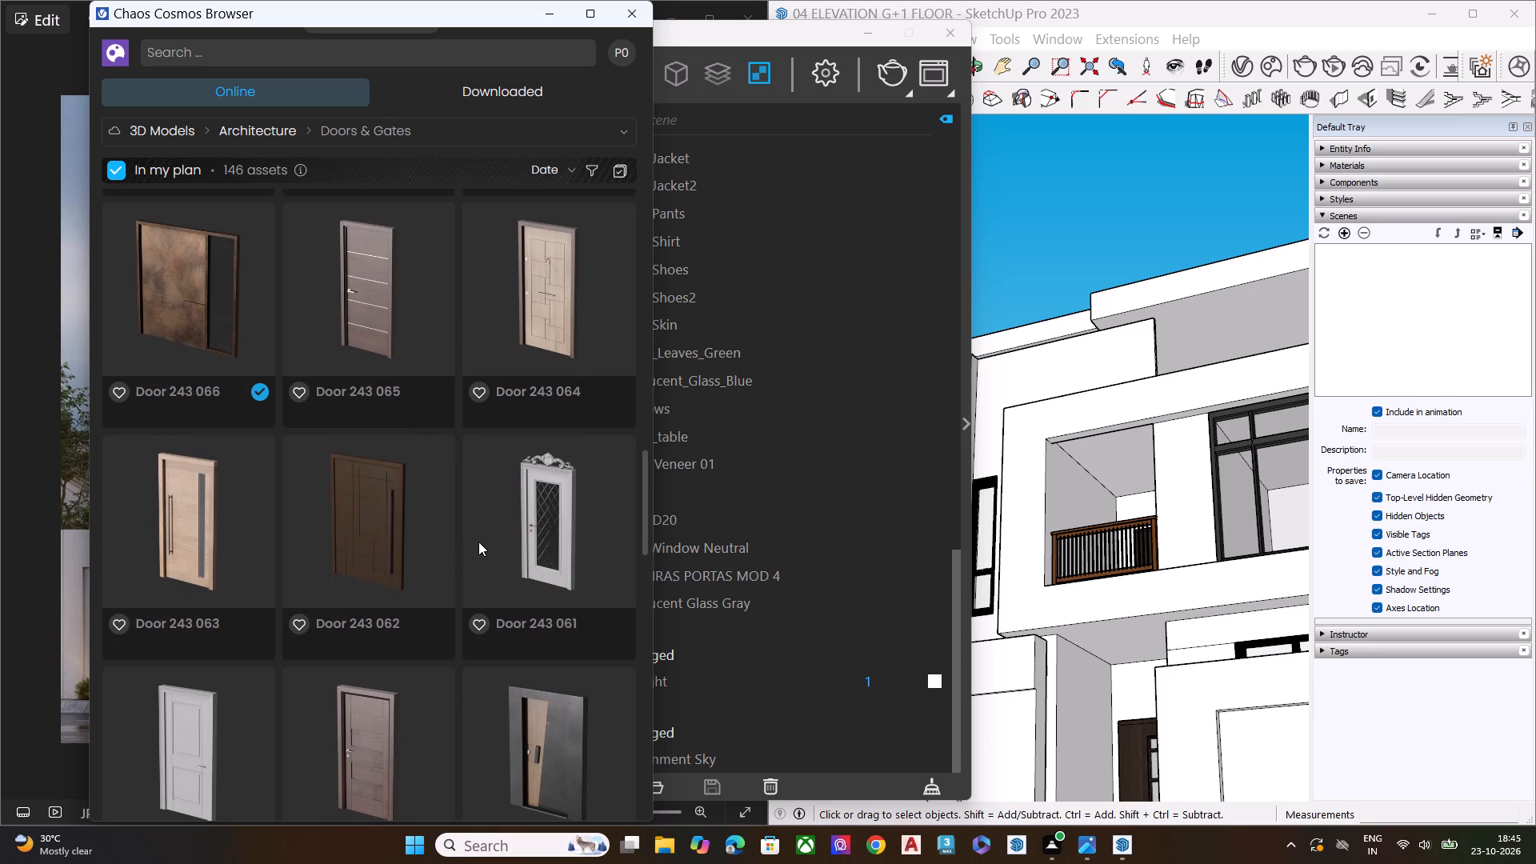
pyautogui.scroll(-6, 480, 542)
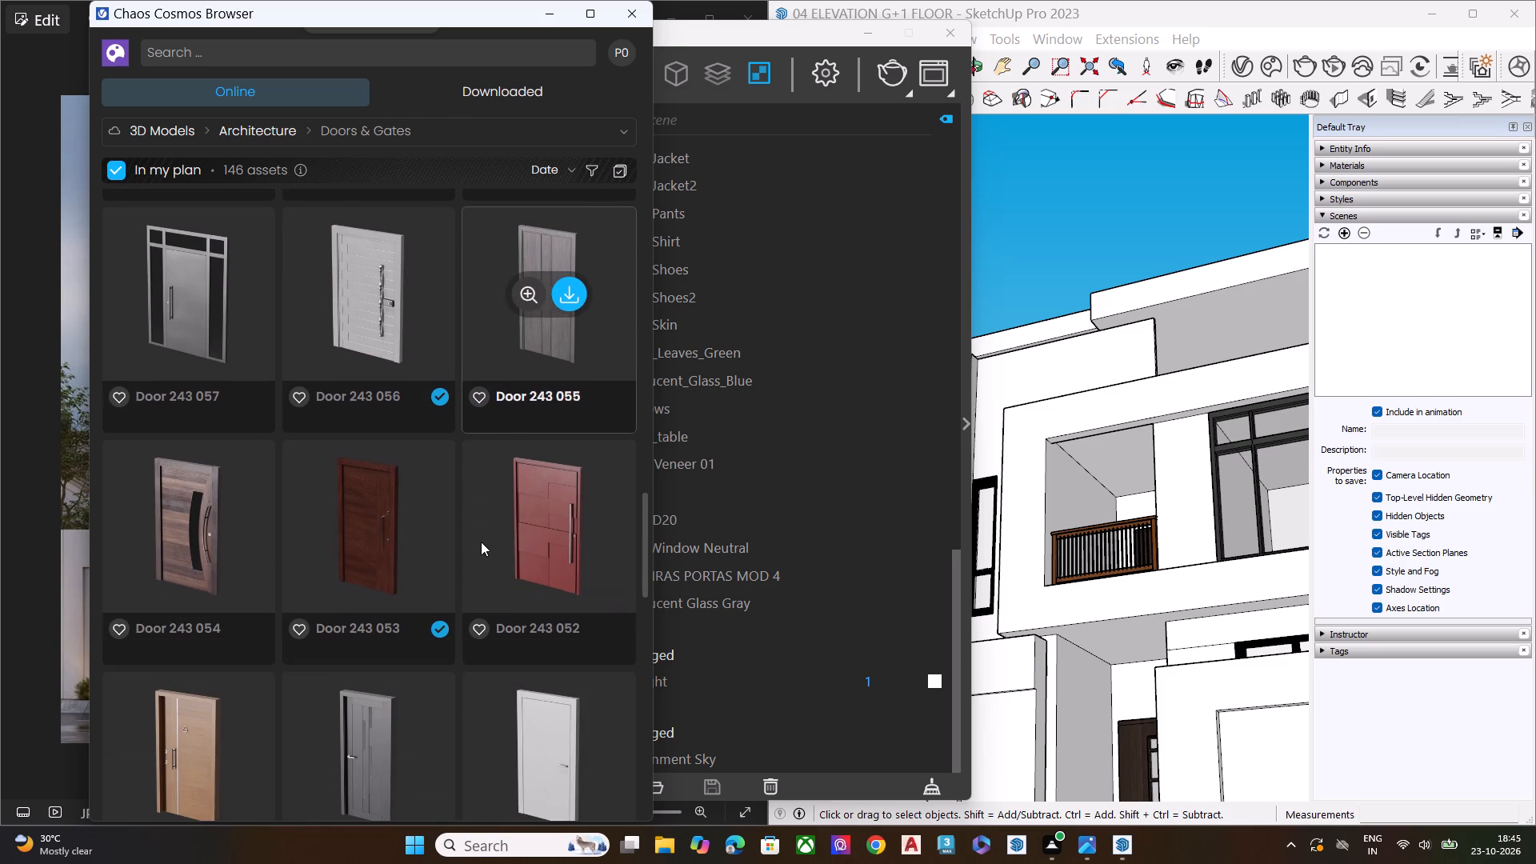
pyautogui.scroll(-1, 484, 548)
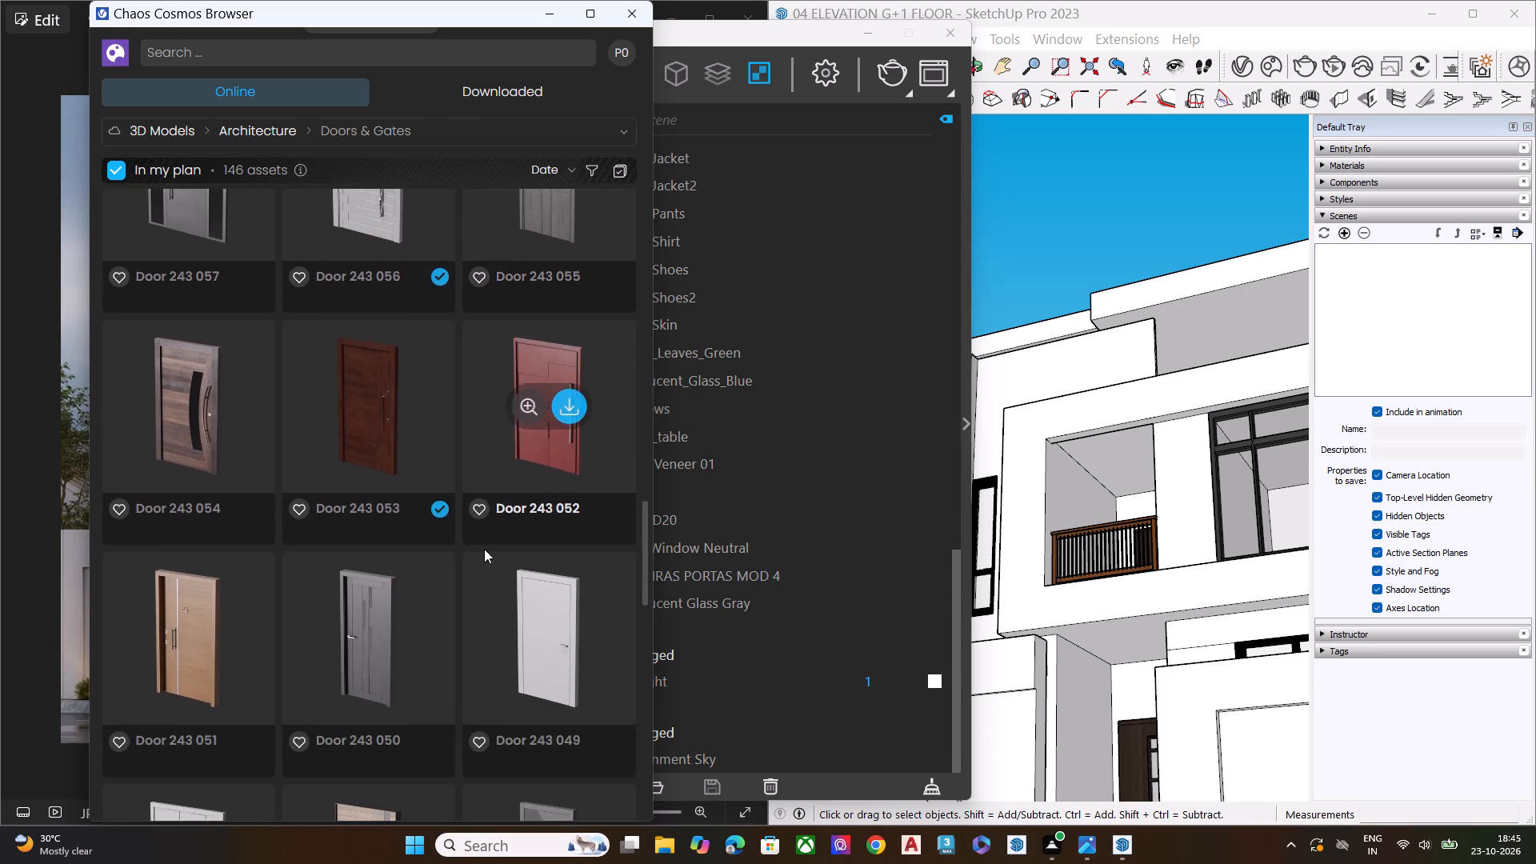
pyautogui.scroll(-4, 484, 549)
pyautogui.scroll(1, 564, 550)
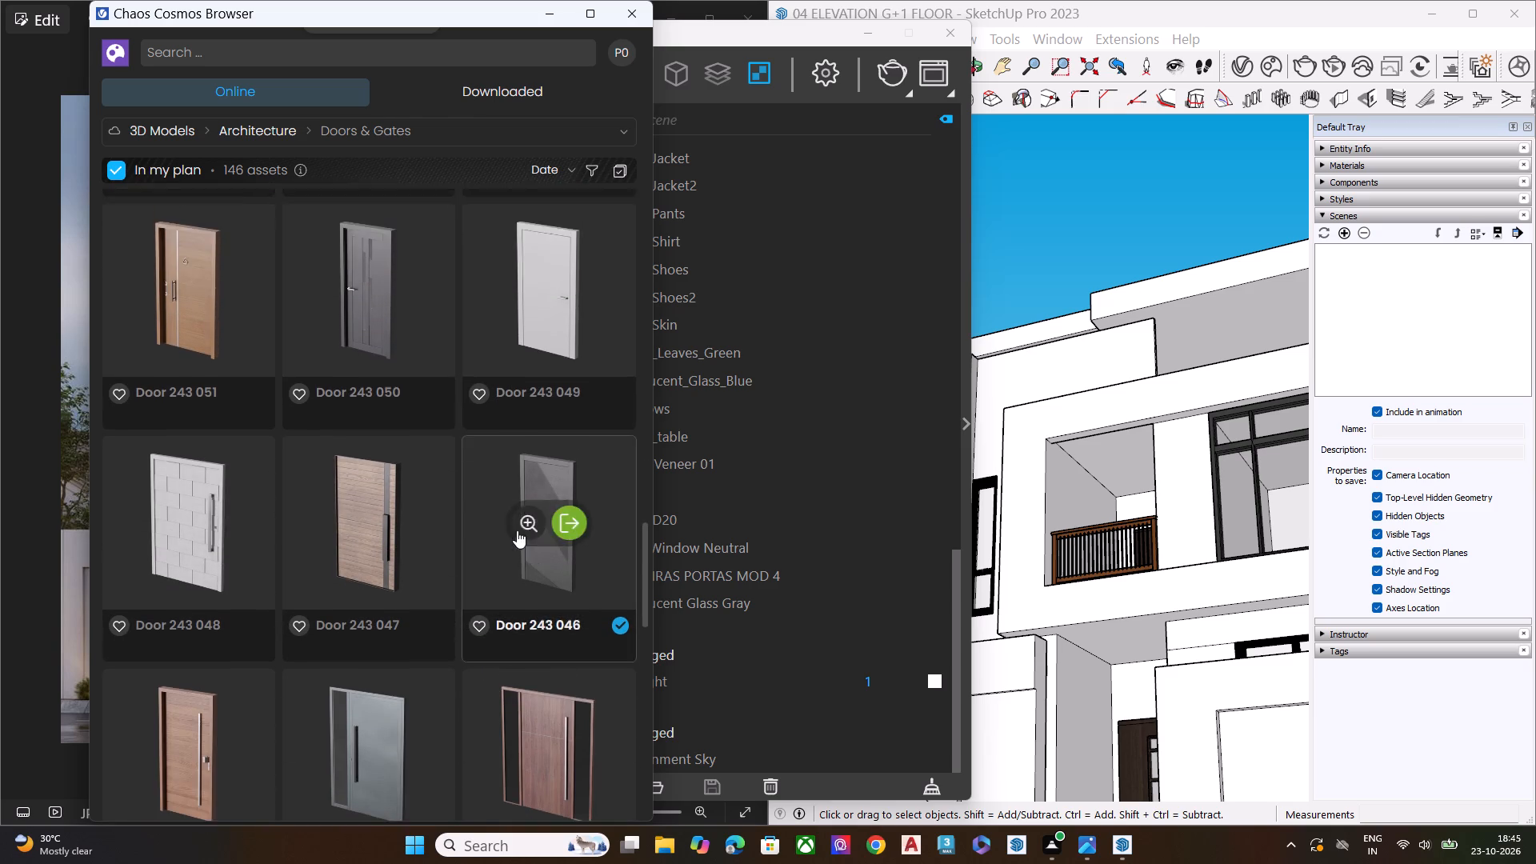
pyautogui.scroll(-4, 517, 530)
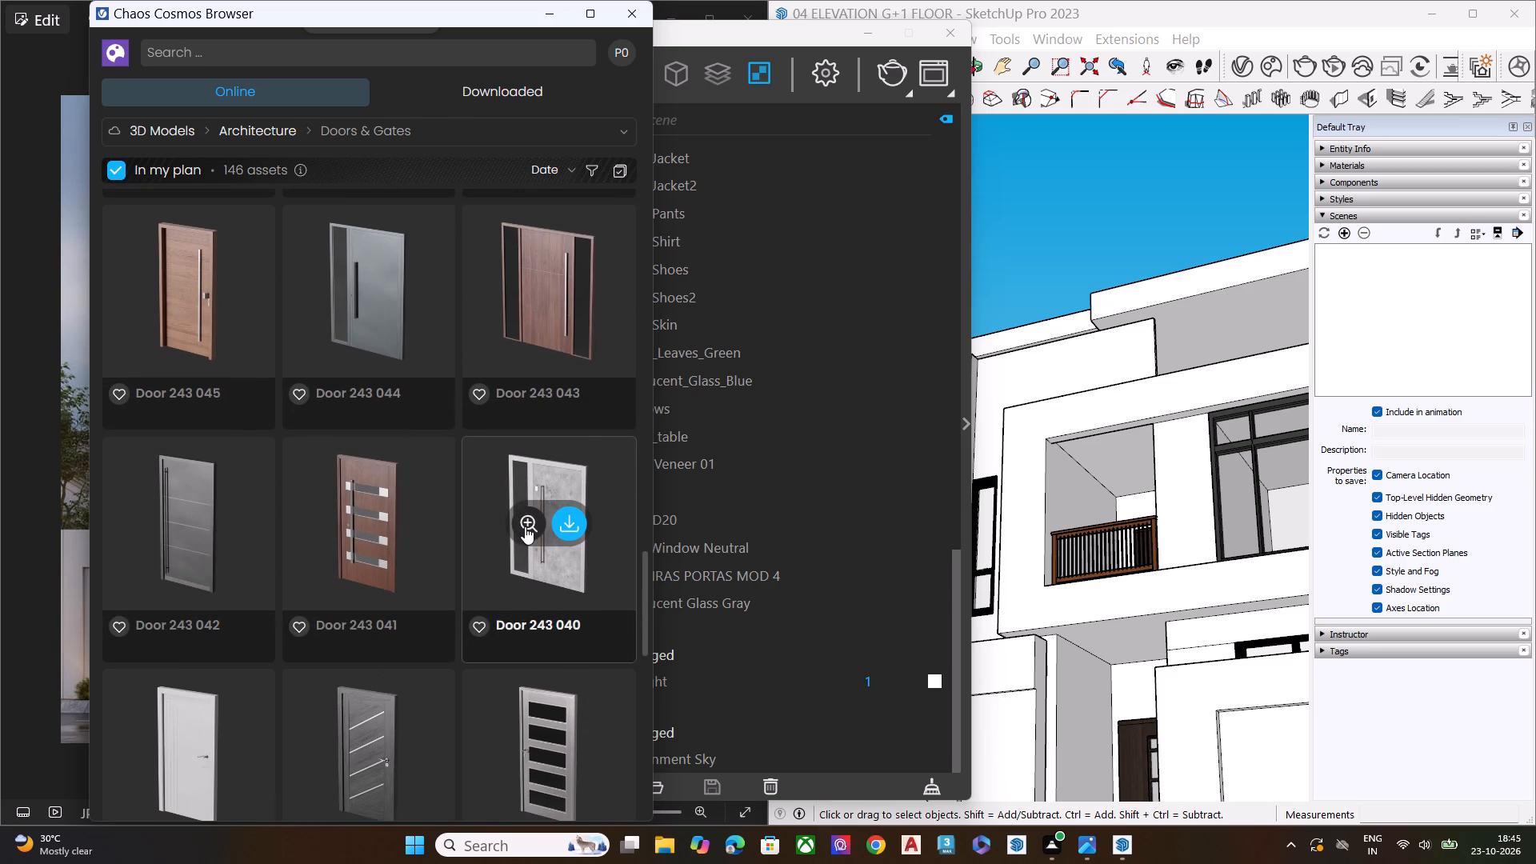
pyautogui.scroll(-4, 522, 527)
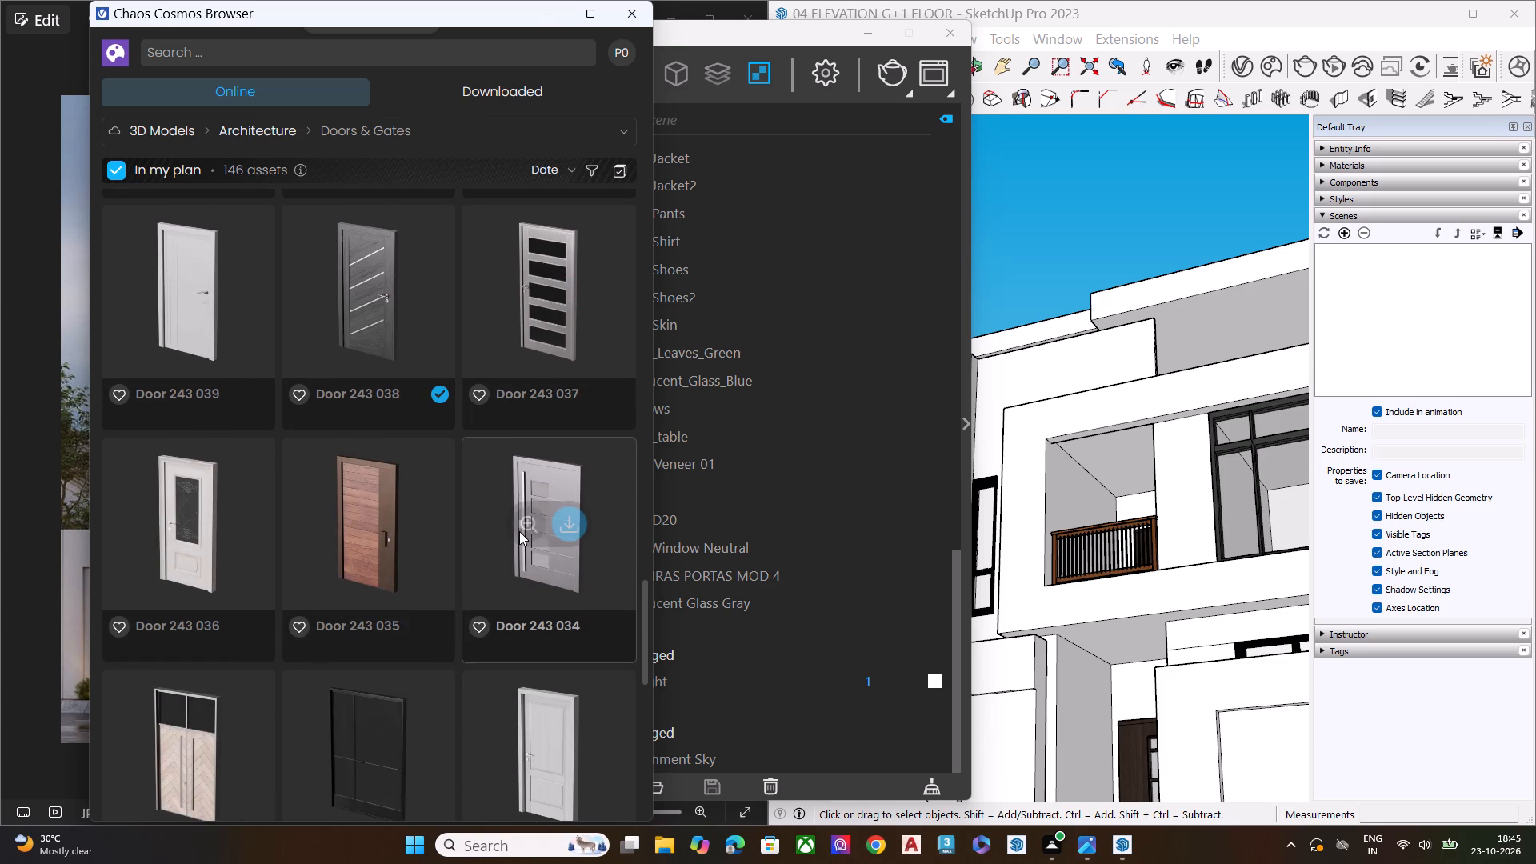
pyautogui.scroll(-1, 522, 522)
pyautogui.scroll(1, 522, 522)
pyautogui.scroll(-2, 522, 522)
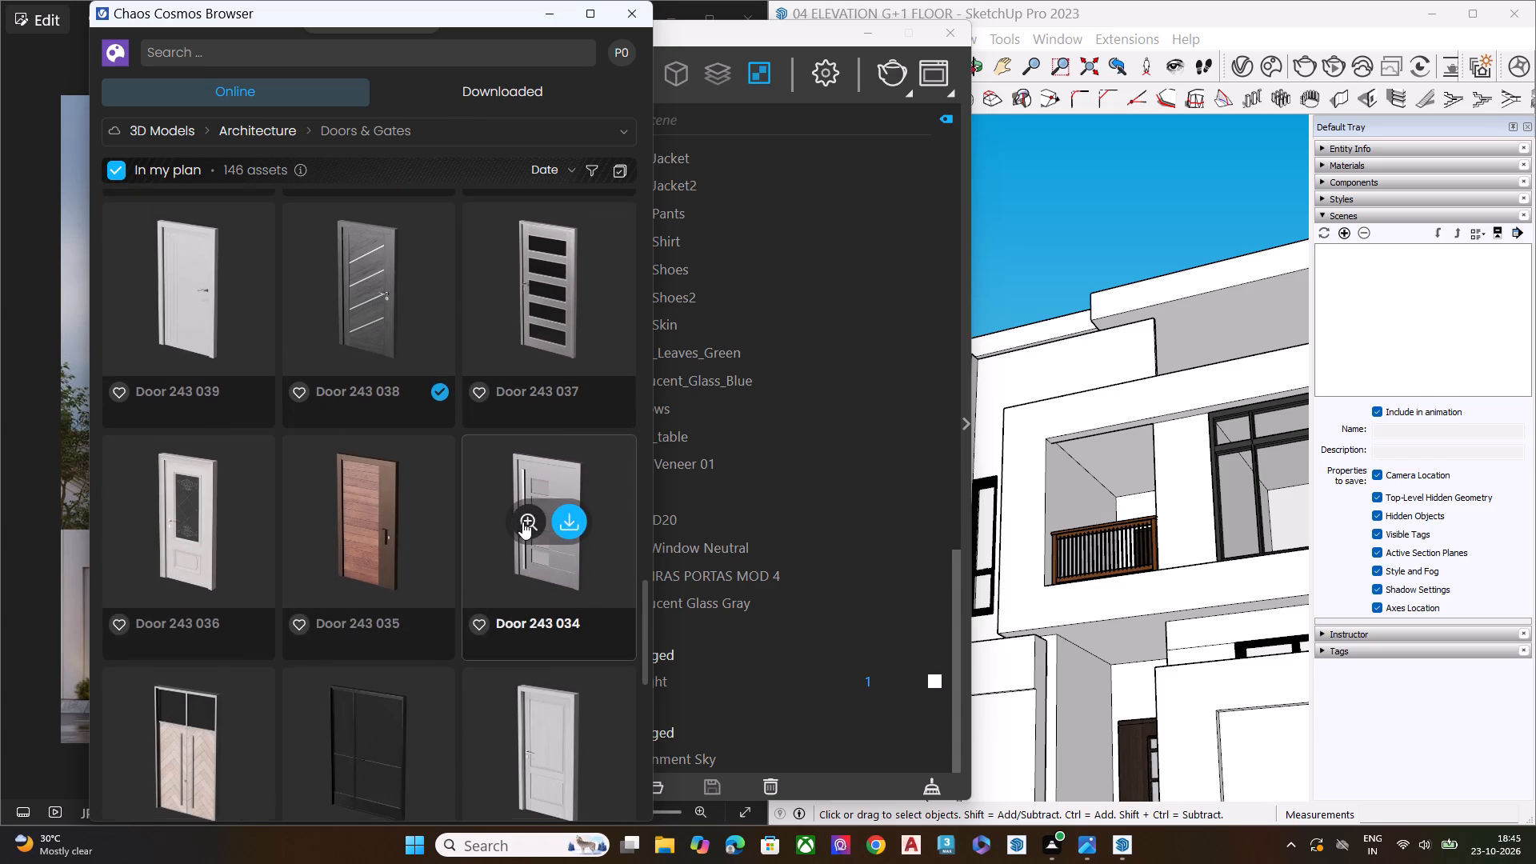
pyautogui.scroll(-2, 522, 522)
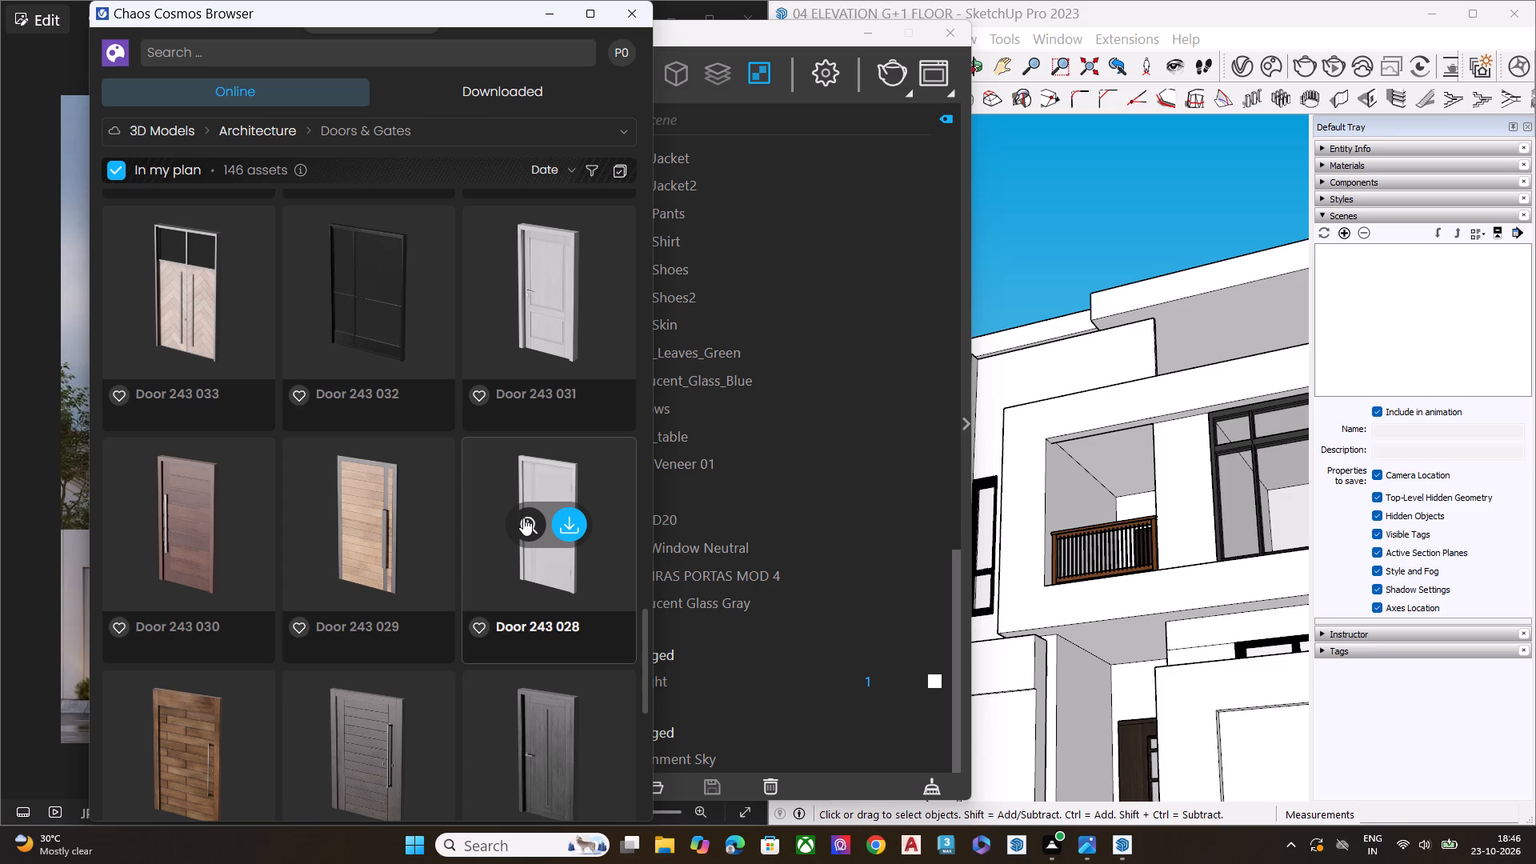
pyautogui.scroll(-4, 340, 543)
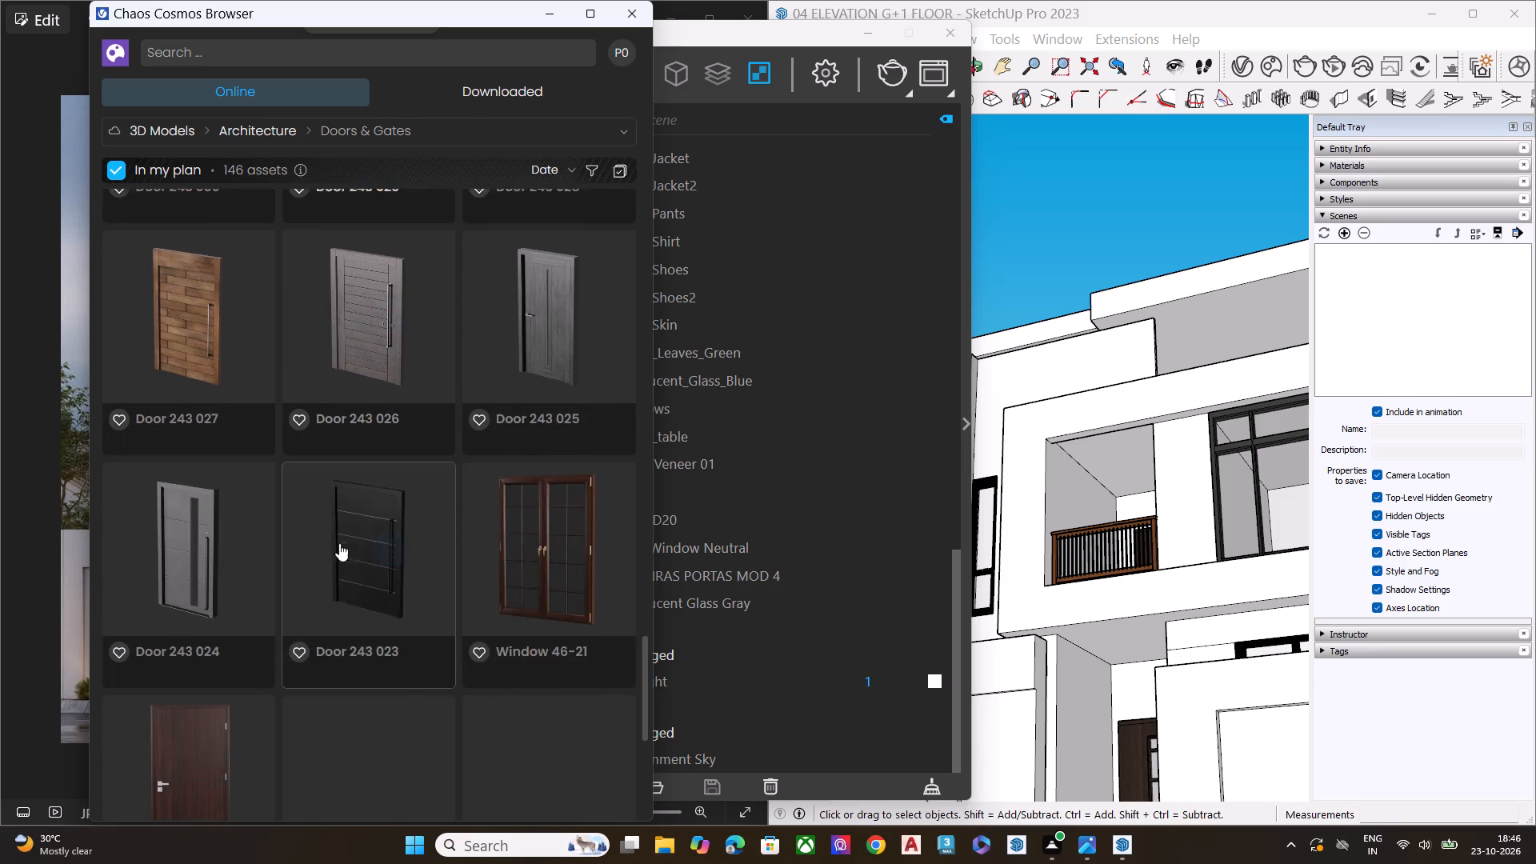
pyautogui.scroll(-1, 339, 543)
pyautogui.scroll(2, 345, 541)
pyautogui.scroll(-3, 345, 540)
pyautogui.scroll(-2, 433, 474)
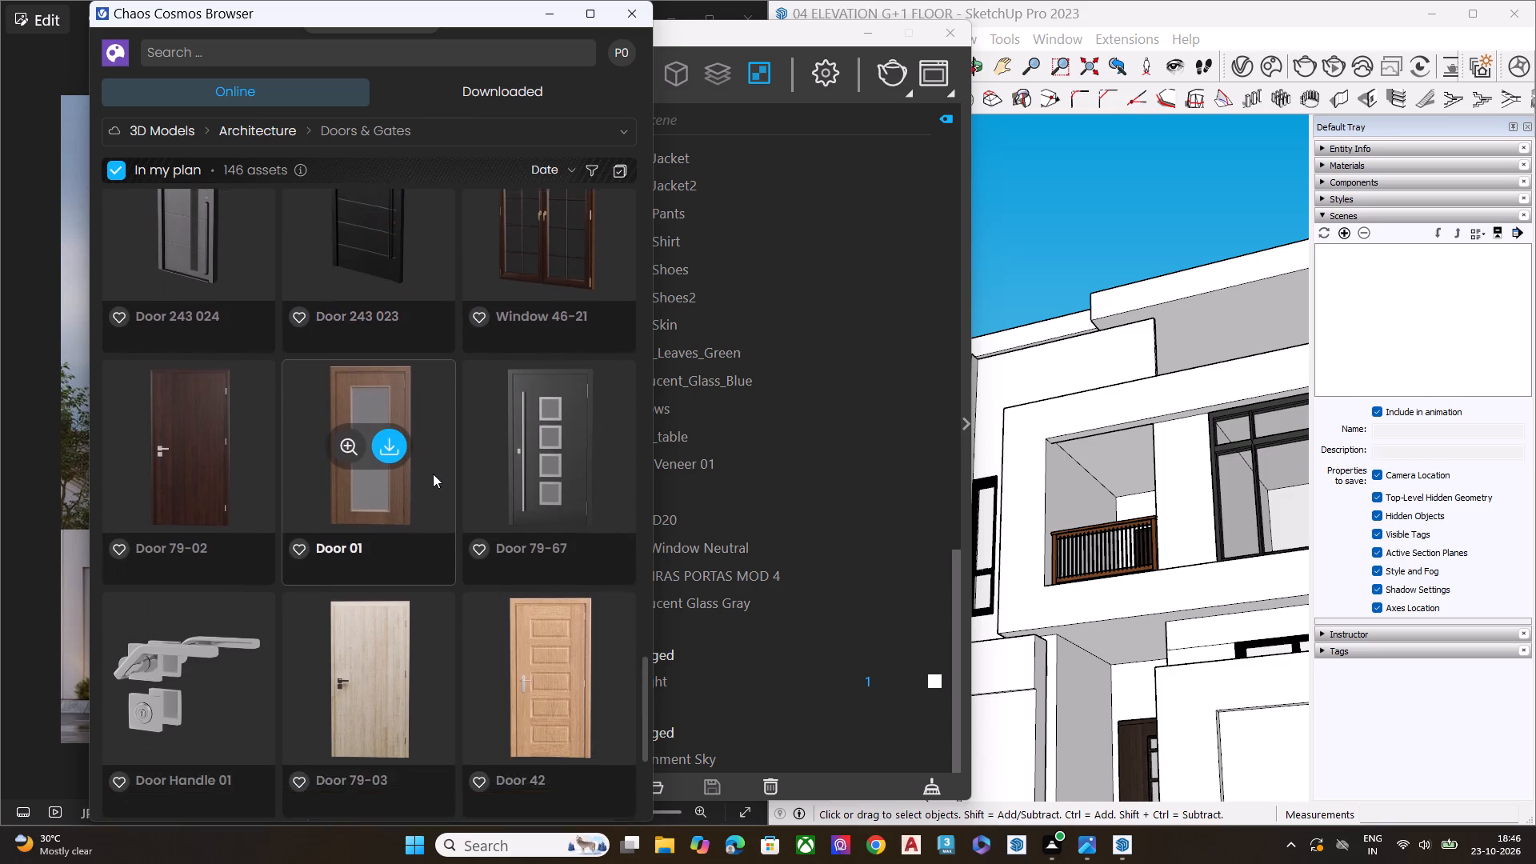
# Switch the Architecture models to the Sanitary category and look through its assets.
pyautogui.click(411, 124)
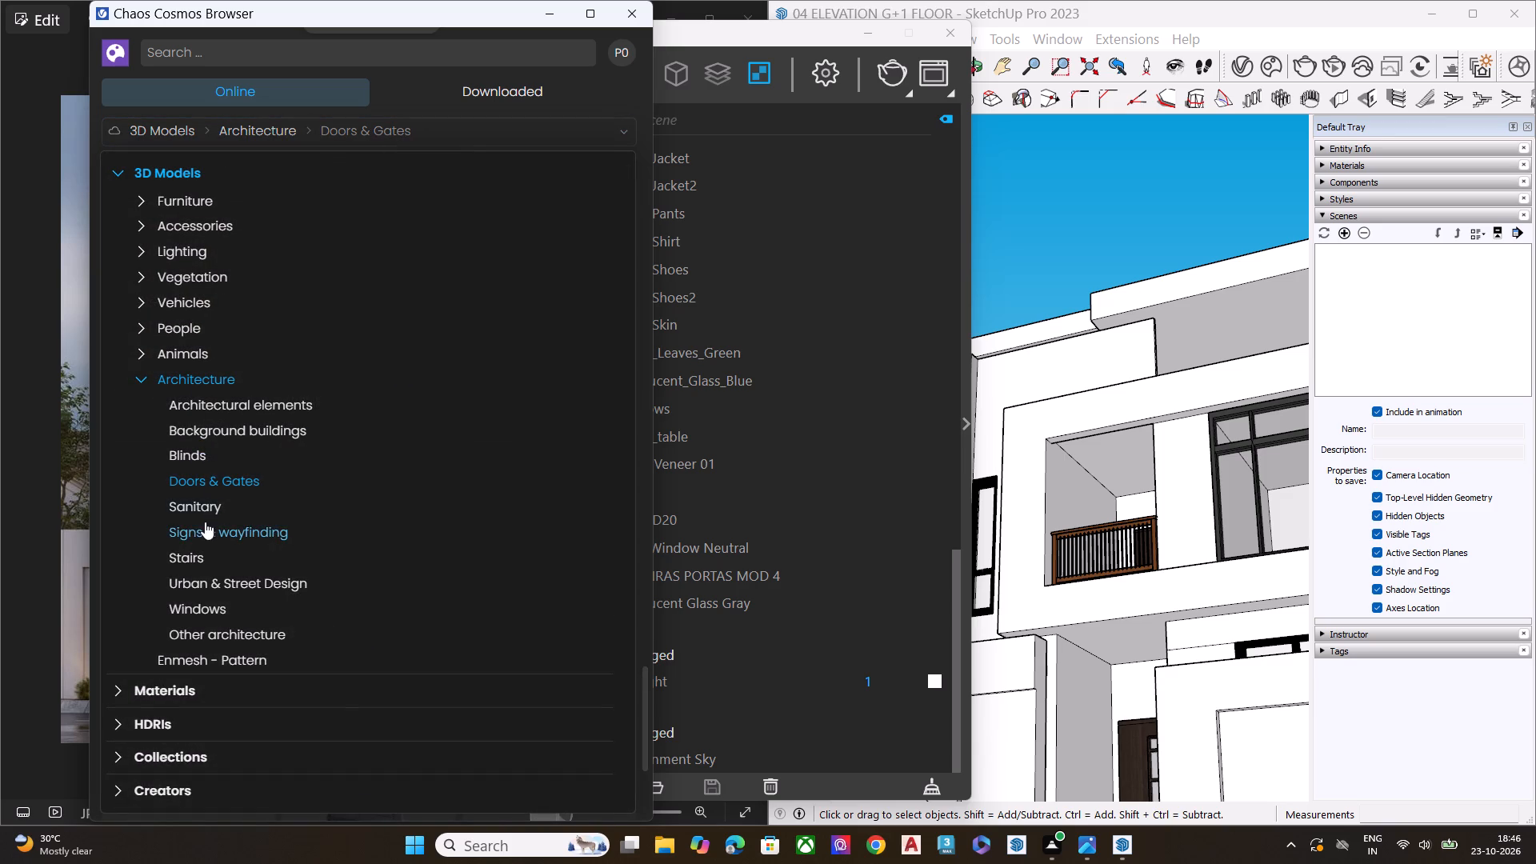
pyautogui.click(205, 503)
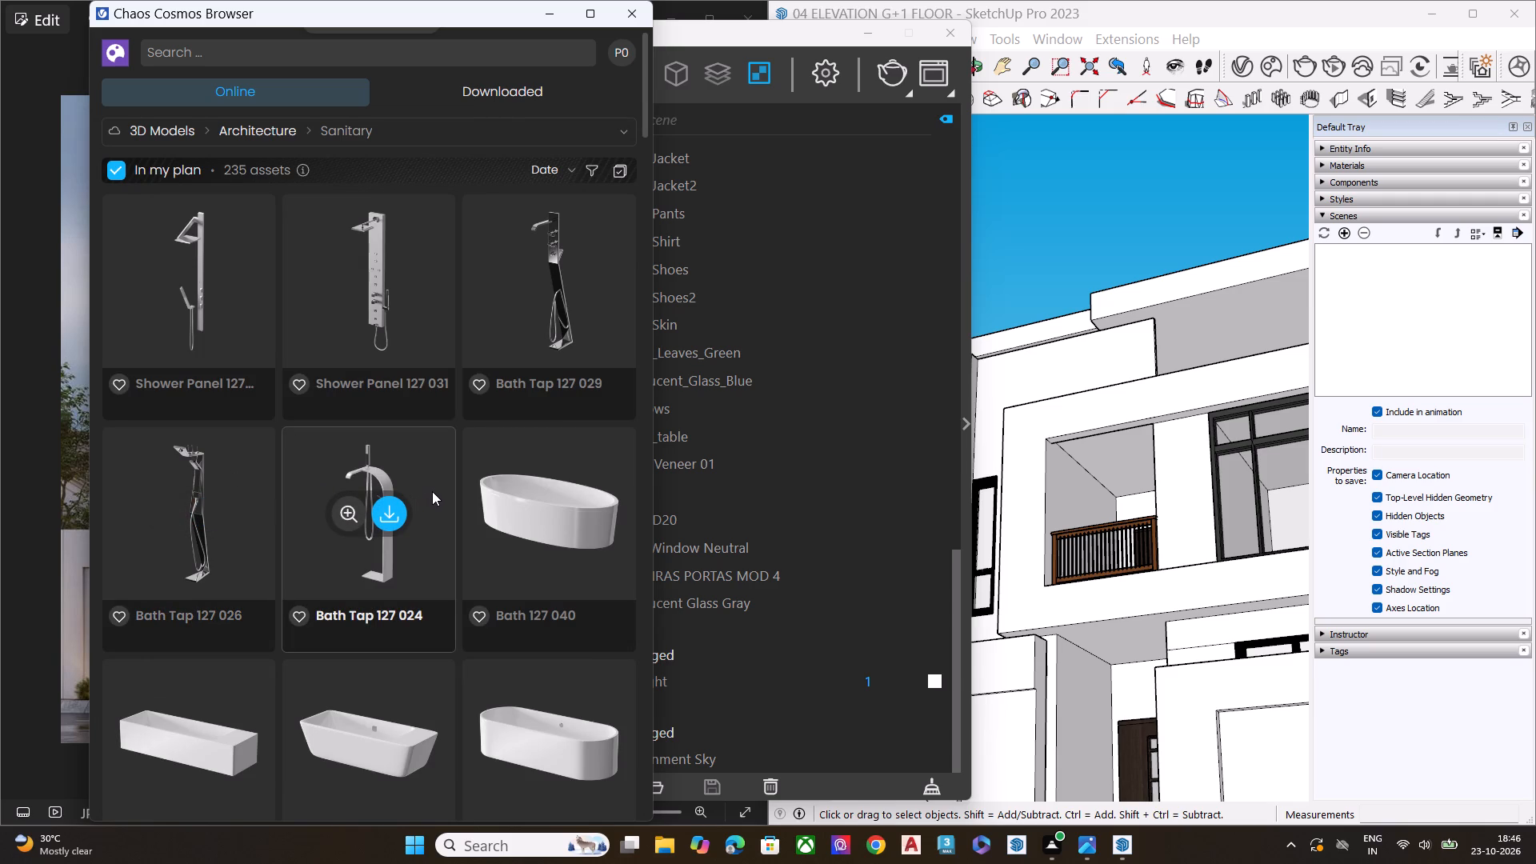
pyautogui.scroll(-4, 433, 491)
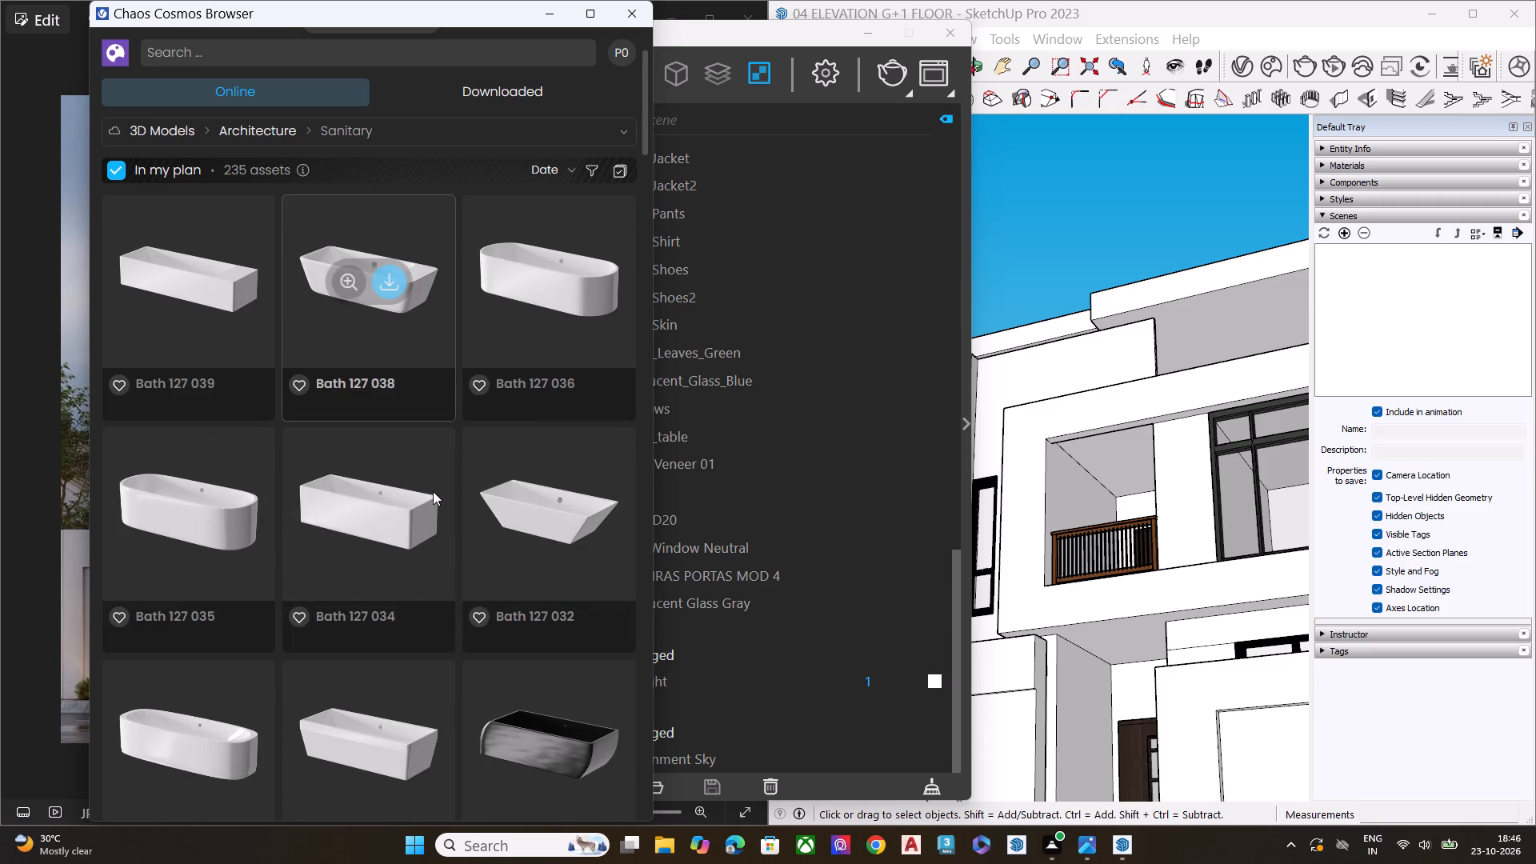
pyautogui.scroll(-3, 435, 486)
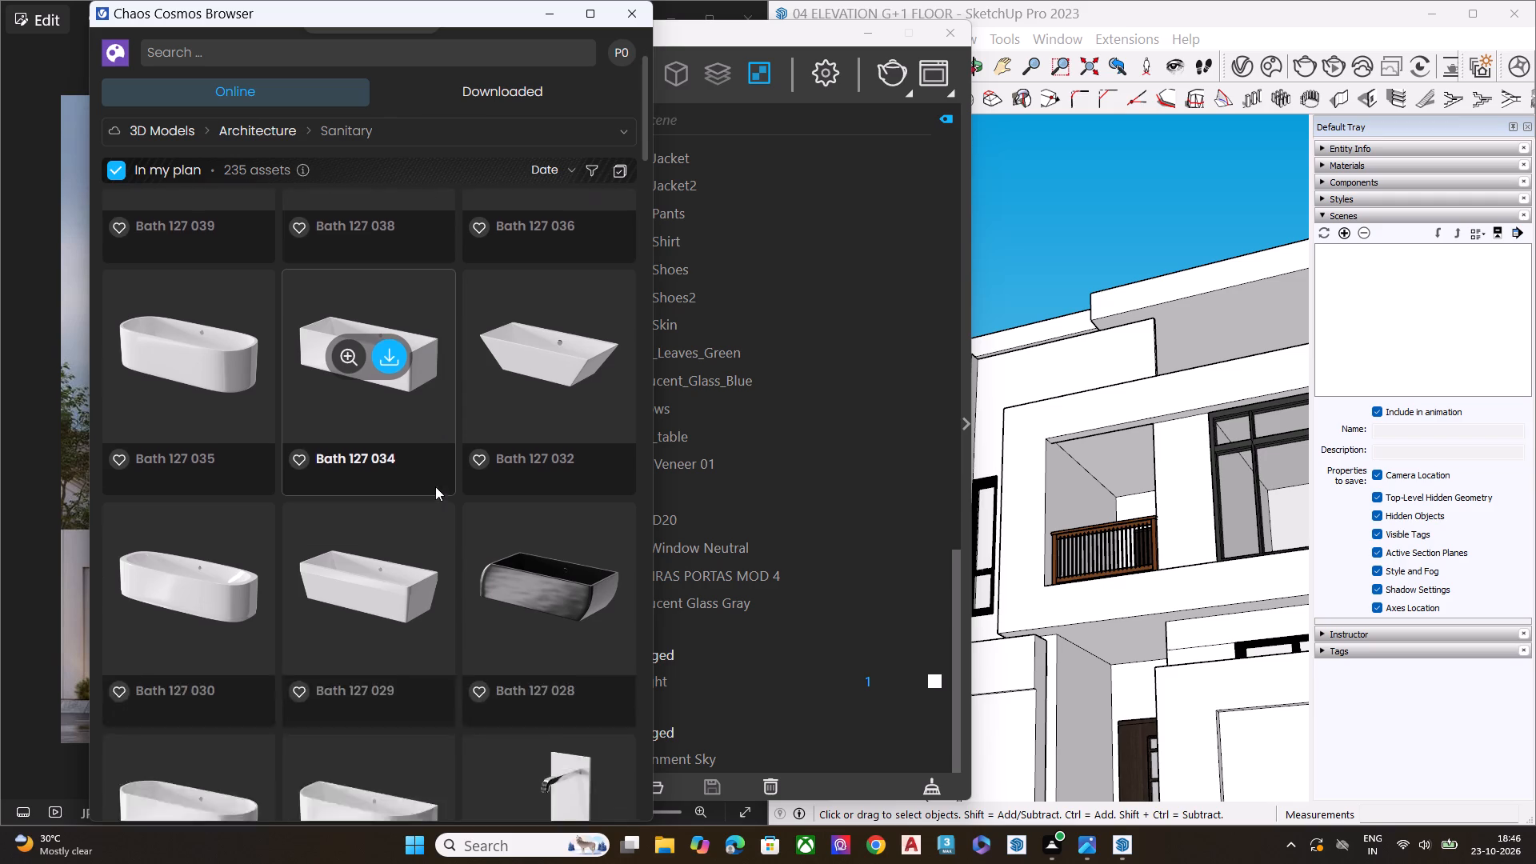
pyautogui.scroll(-7, 435, 486)
pyautogui.scroll(-3, 357, 422)
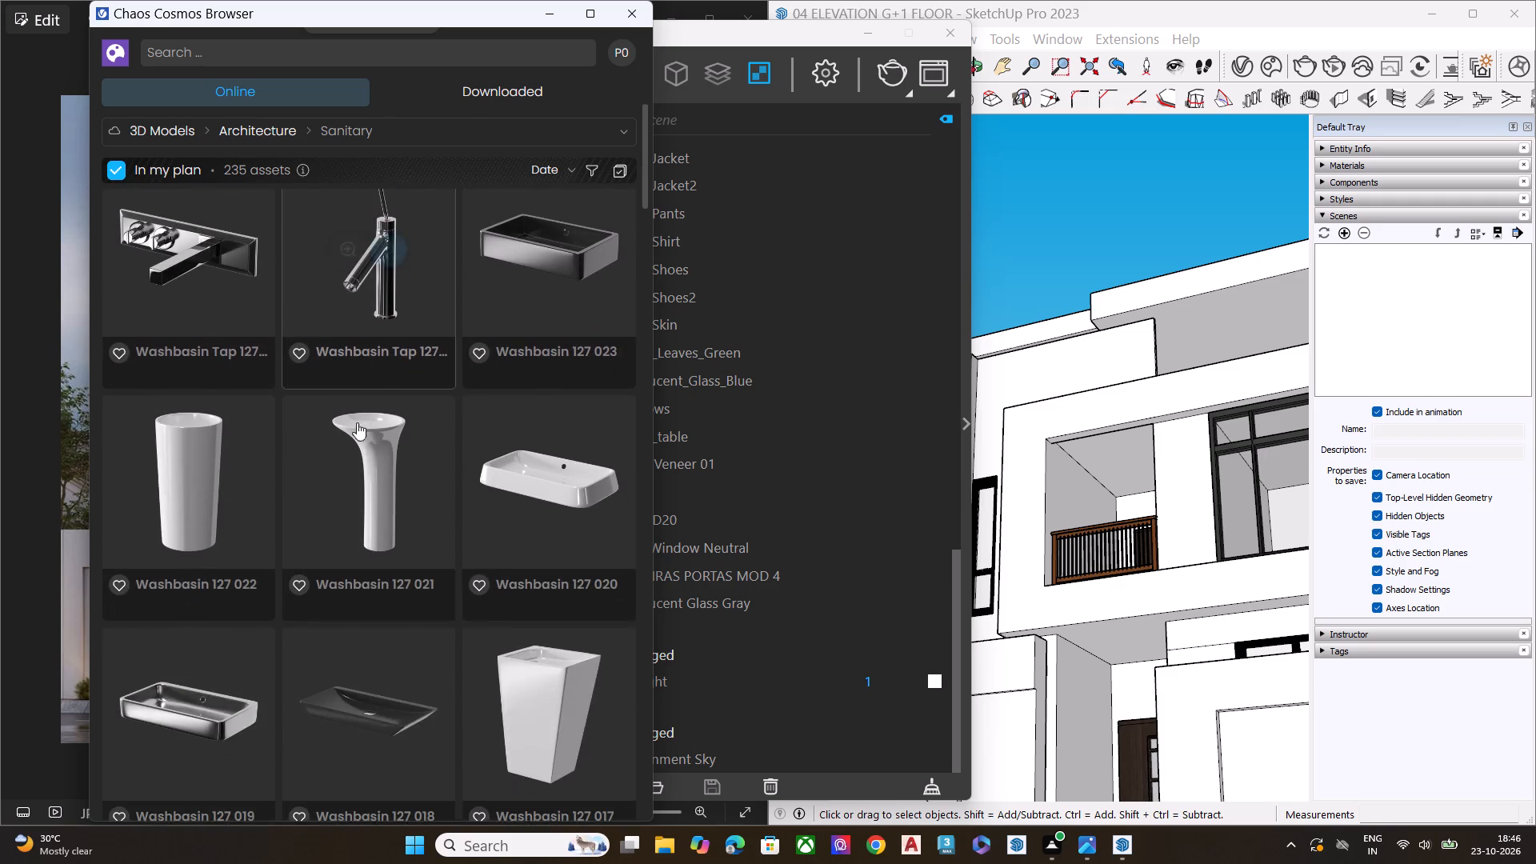
pyautogui.scroll(-1, 357, 422)
# Switch the Architecture models to the Signs & wayfinding category and look through its assets.
pyautogui.click(333, 138)
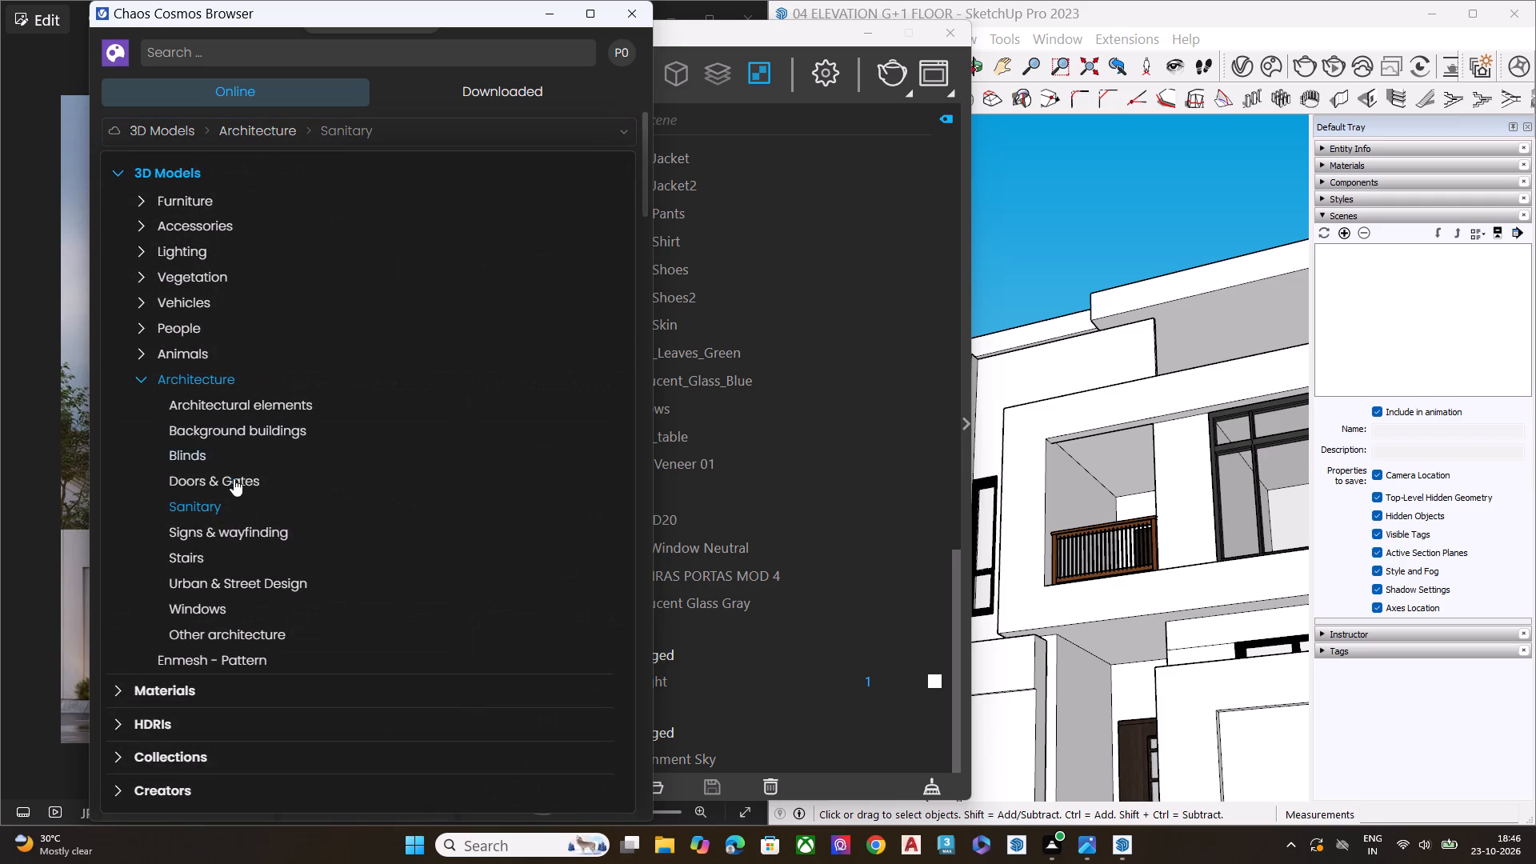
pyautogui.click(238, 526)
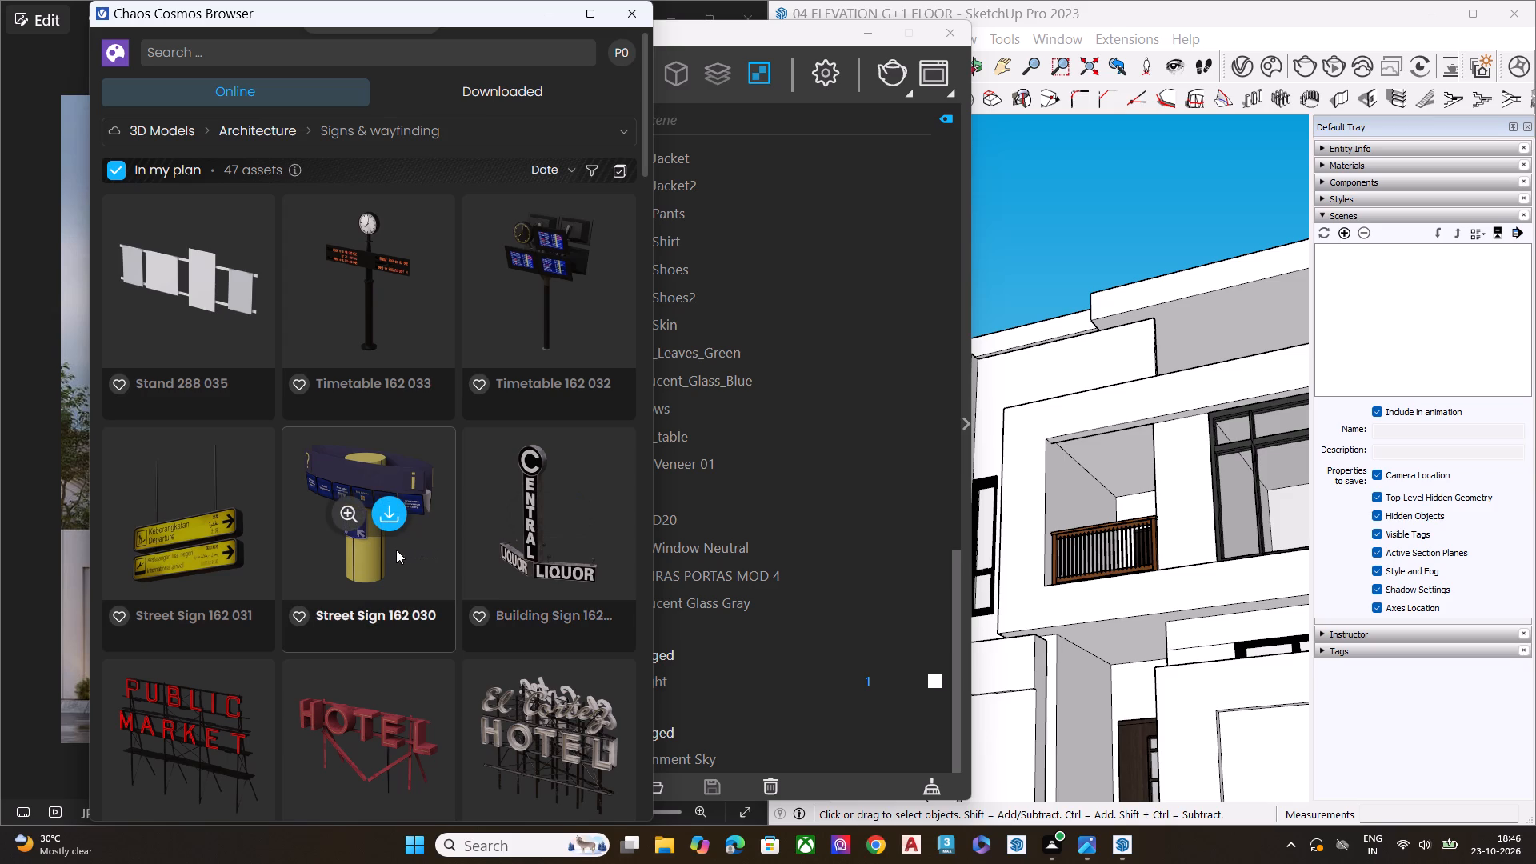
pyautogui.scroll(-4, 367, 557)
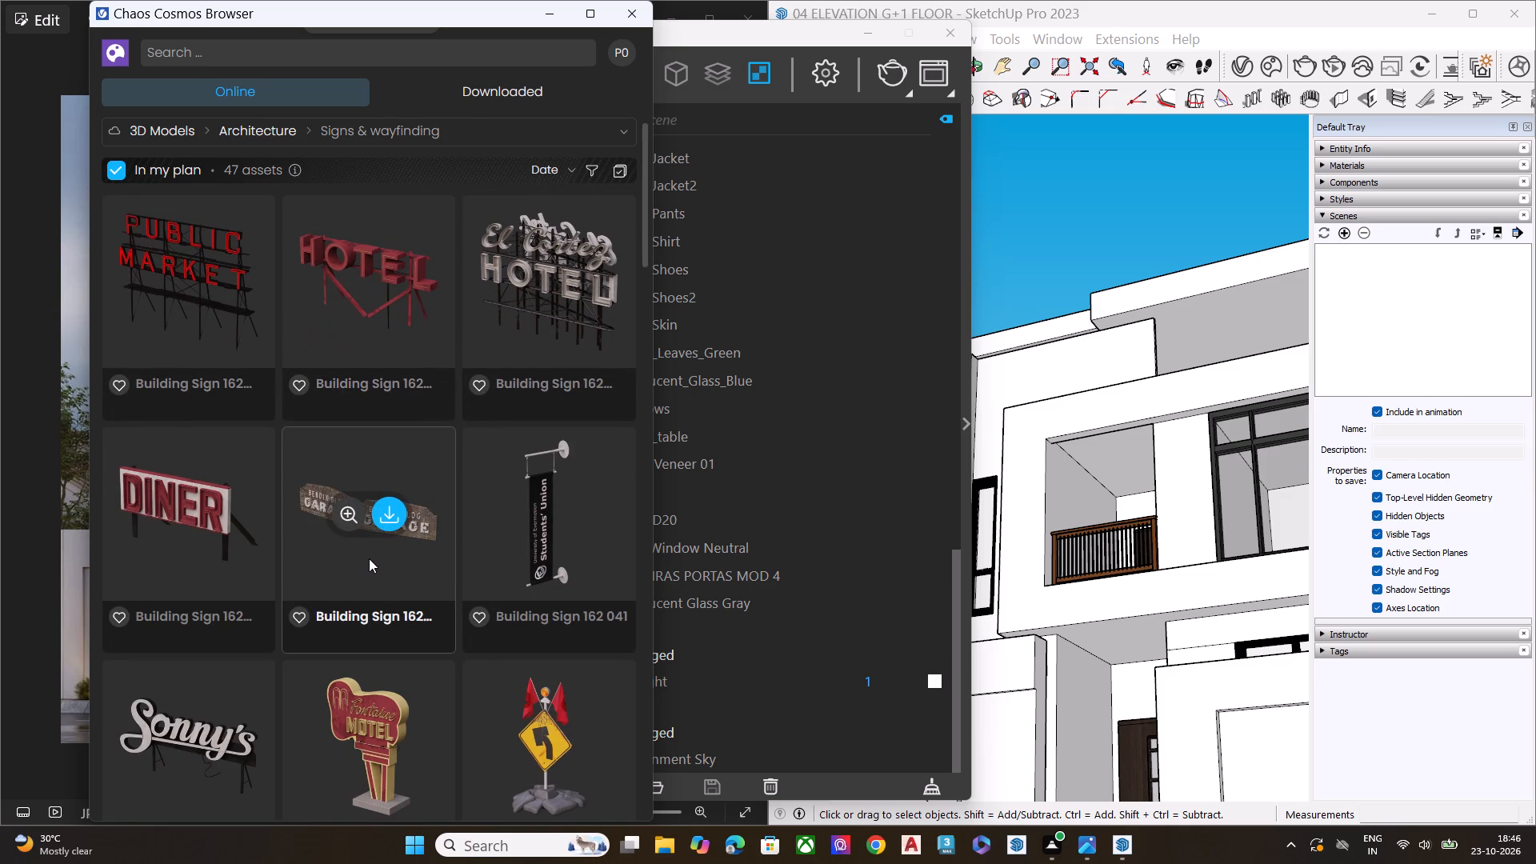
pyautogui.scroll(-2, 369, 558)
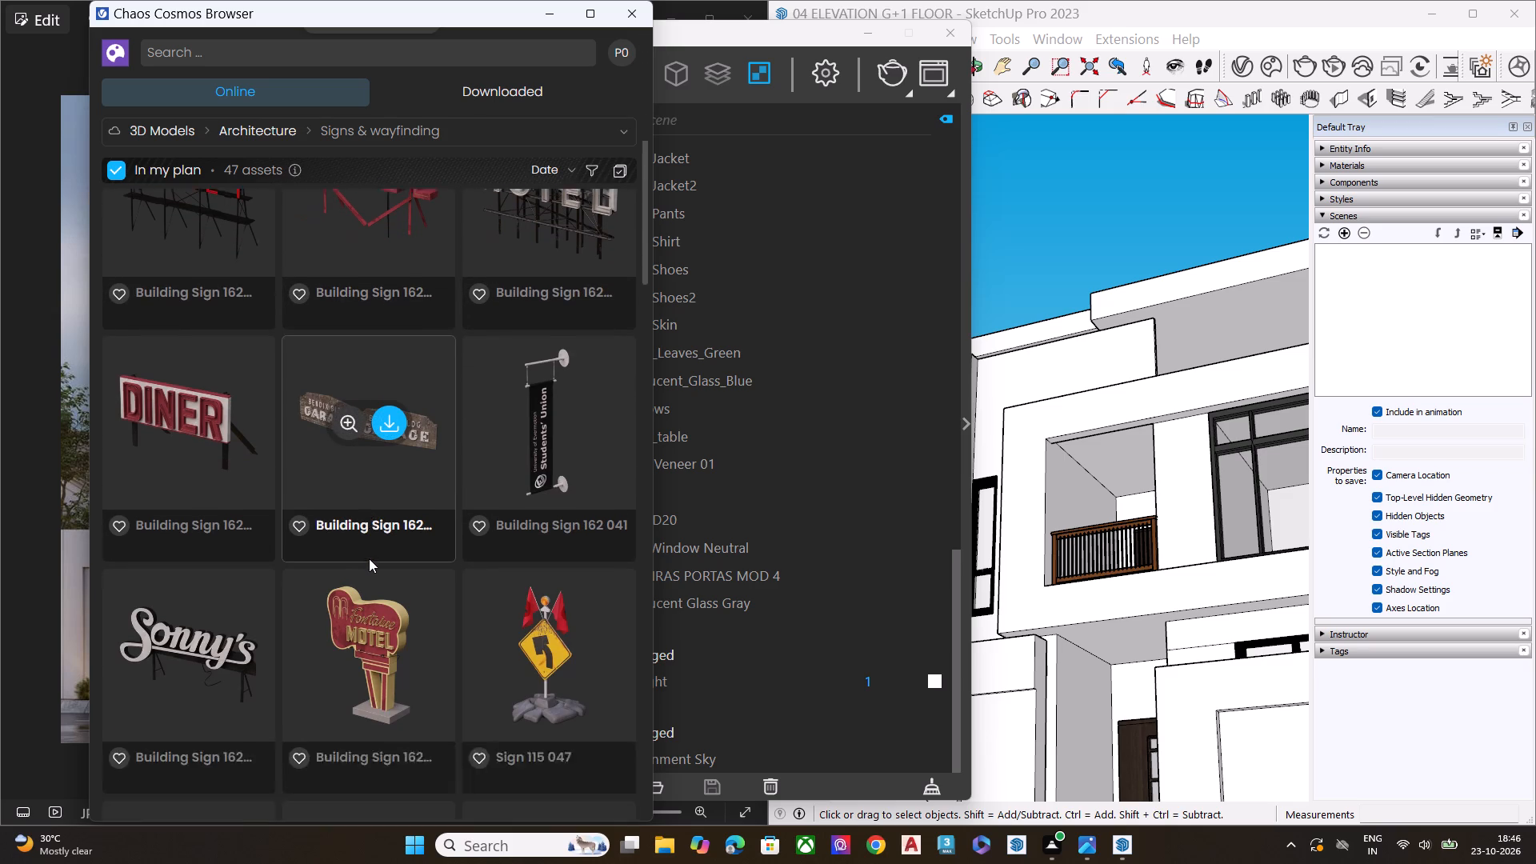
pyautogui.scroll(-1, 369, 558)
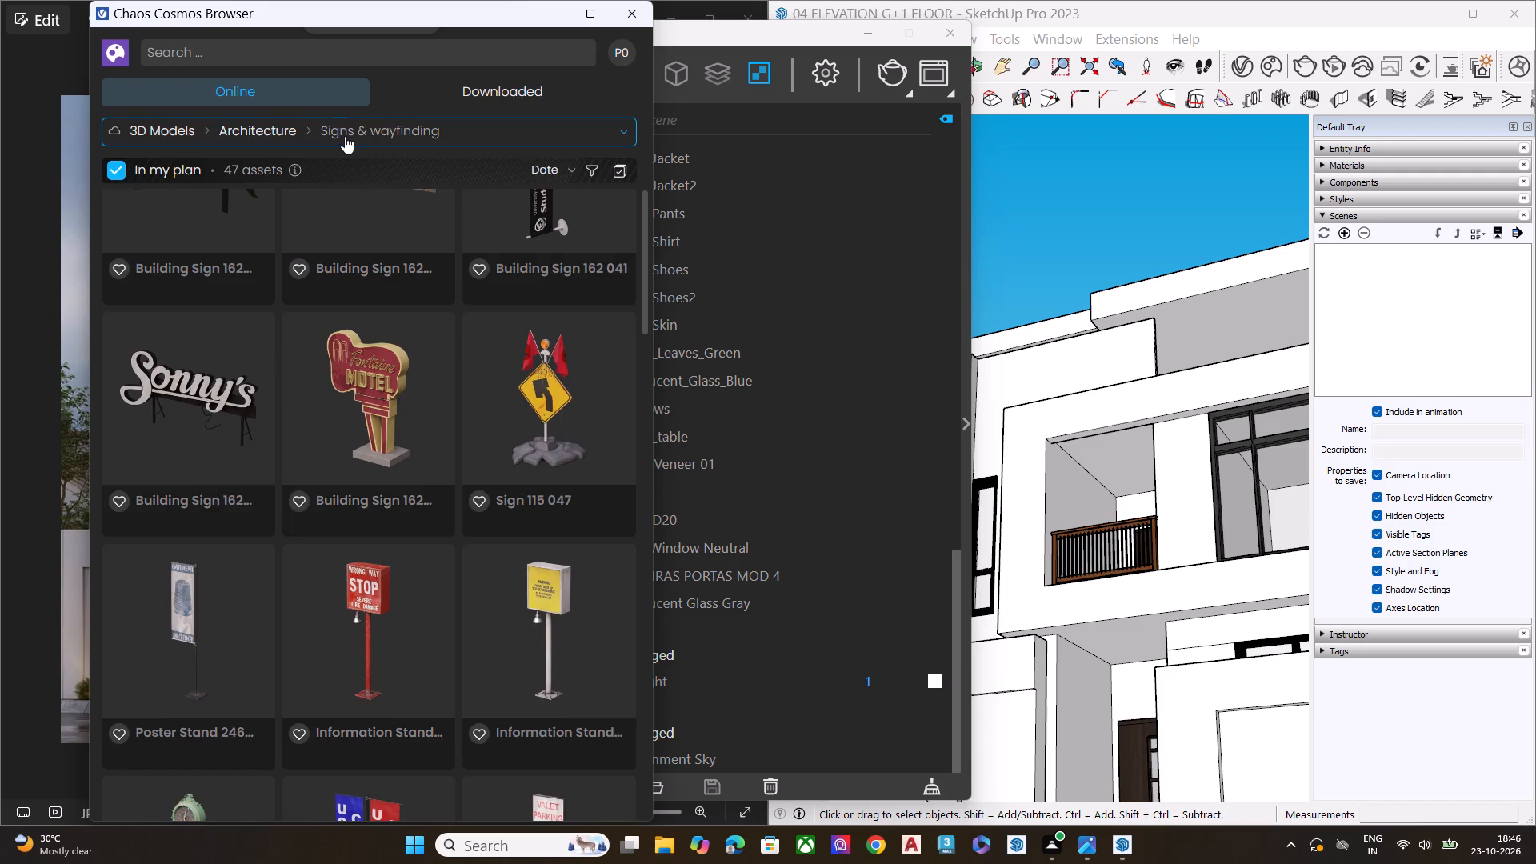
# Look through the Stairs and the Urban & Street Design categories of the Architecture models for suitable assets.
pyautogui.click(345, 136)
pyautogui.click(224, 563)
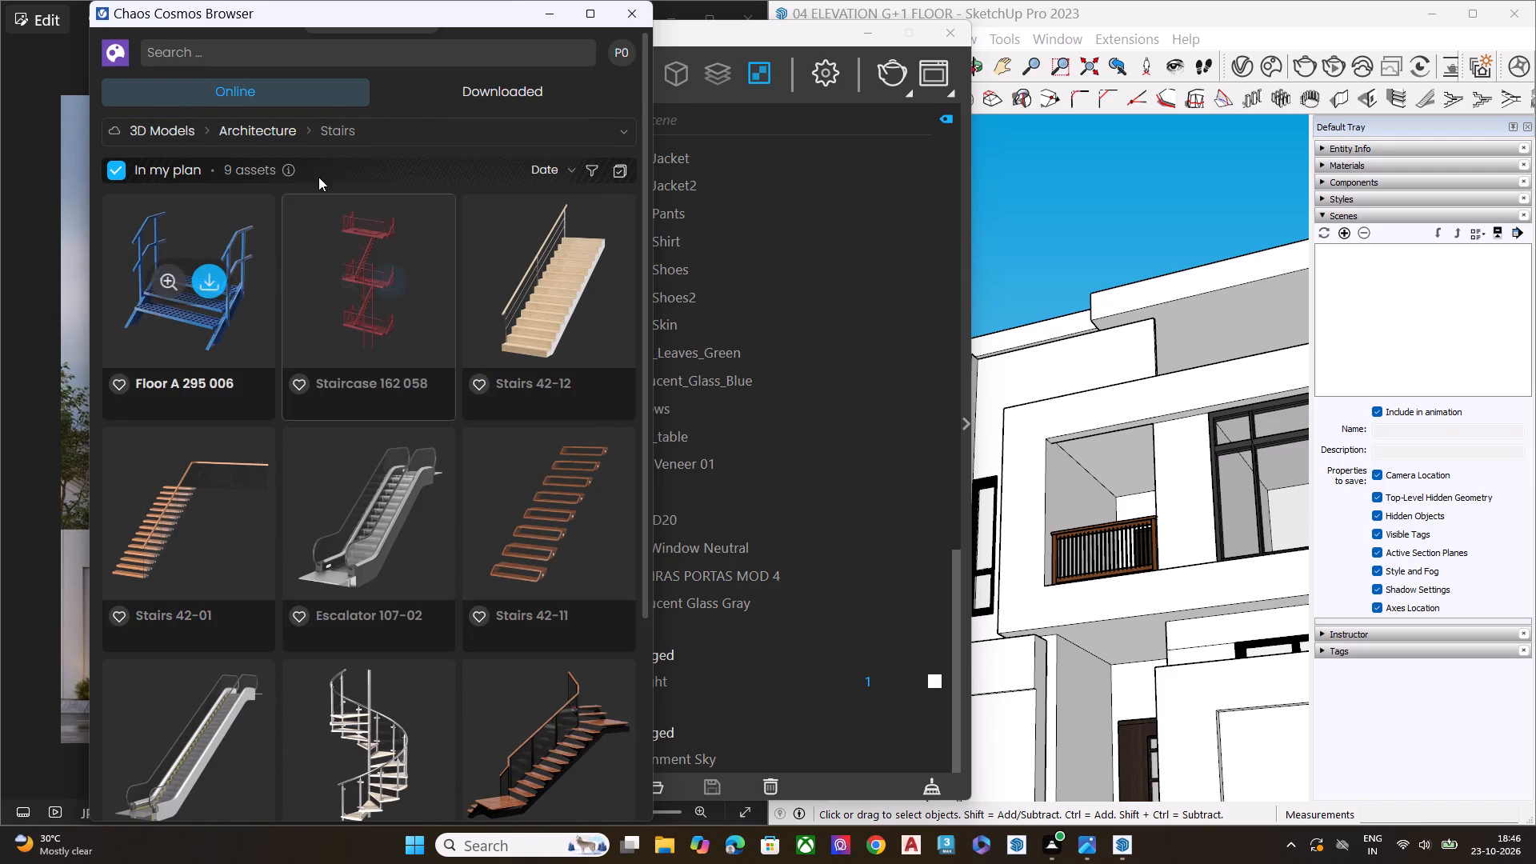
pyautogui.click(348, 133)
pyautogui.click(231, 584)
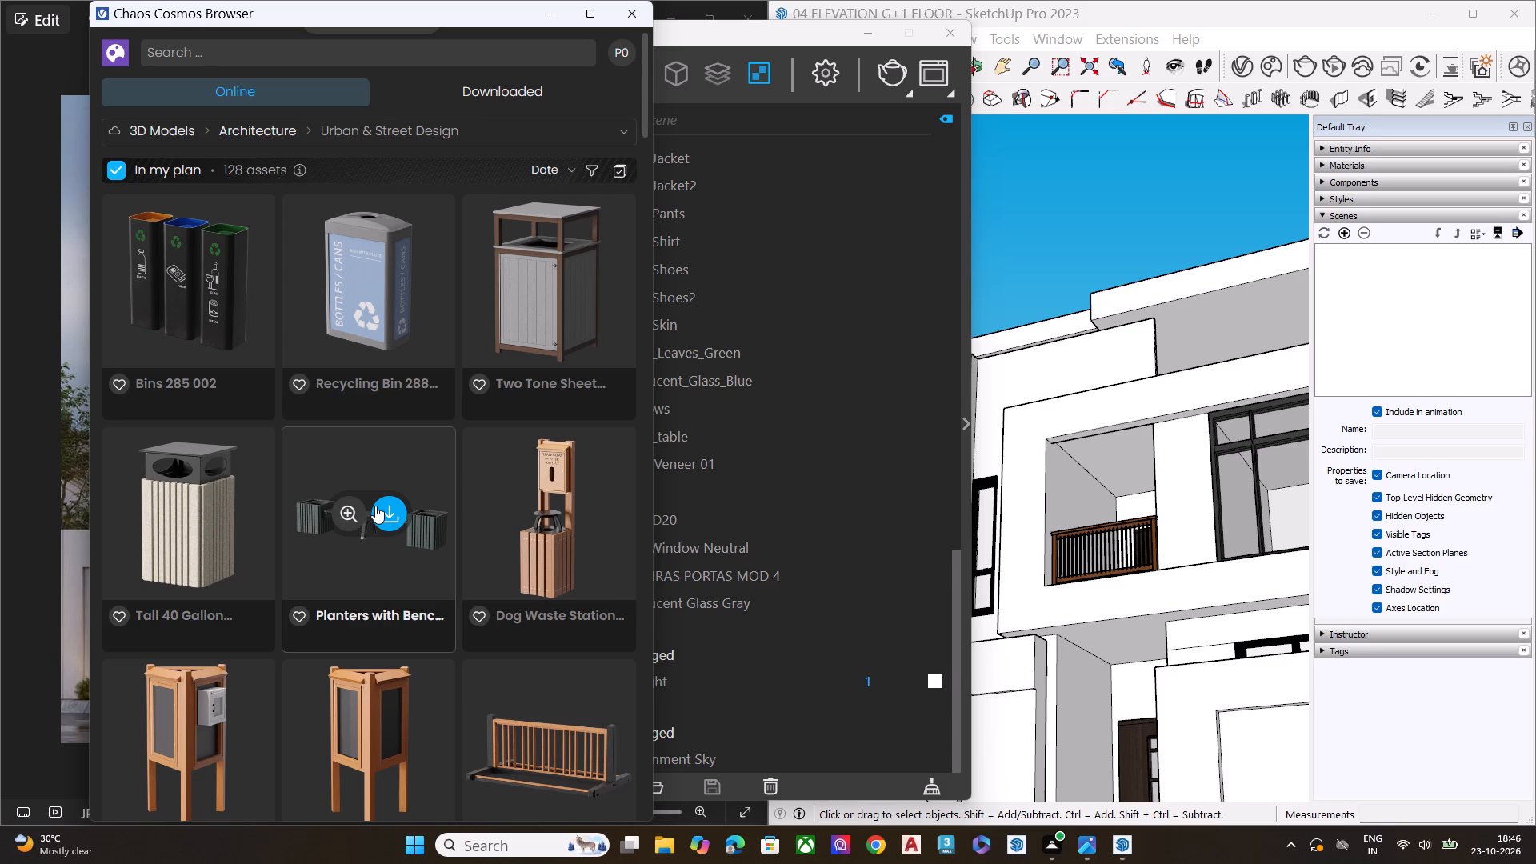
pyautogui.scroll(-3, 343, 541)
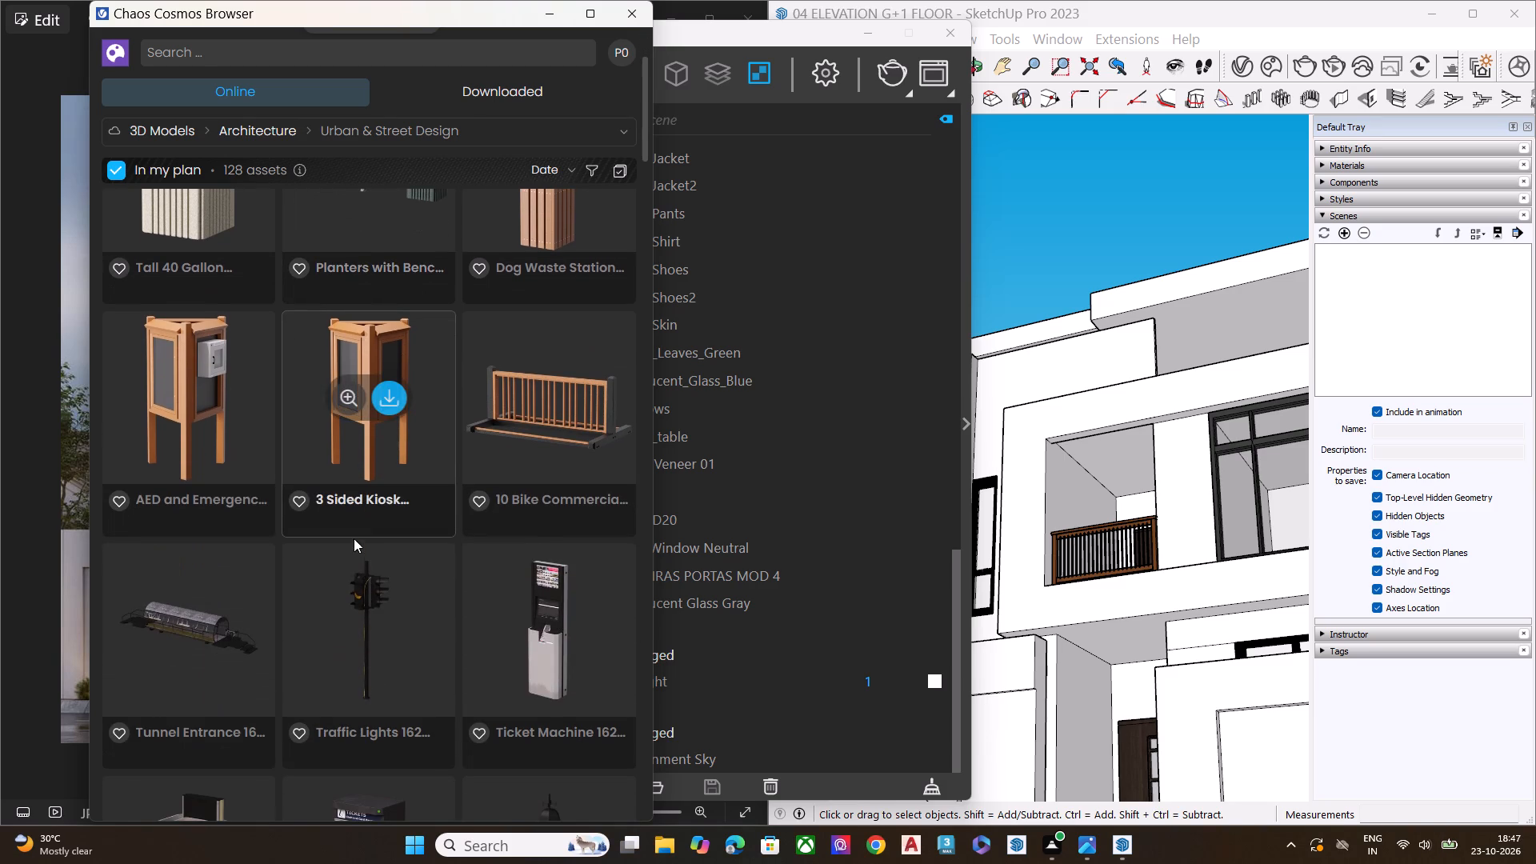
pyautogui.scroll(-3, 353, 520)
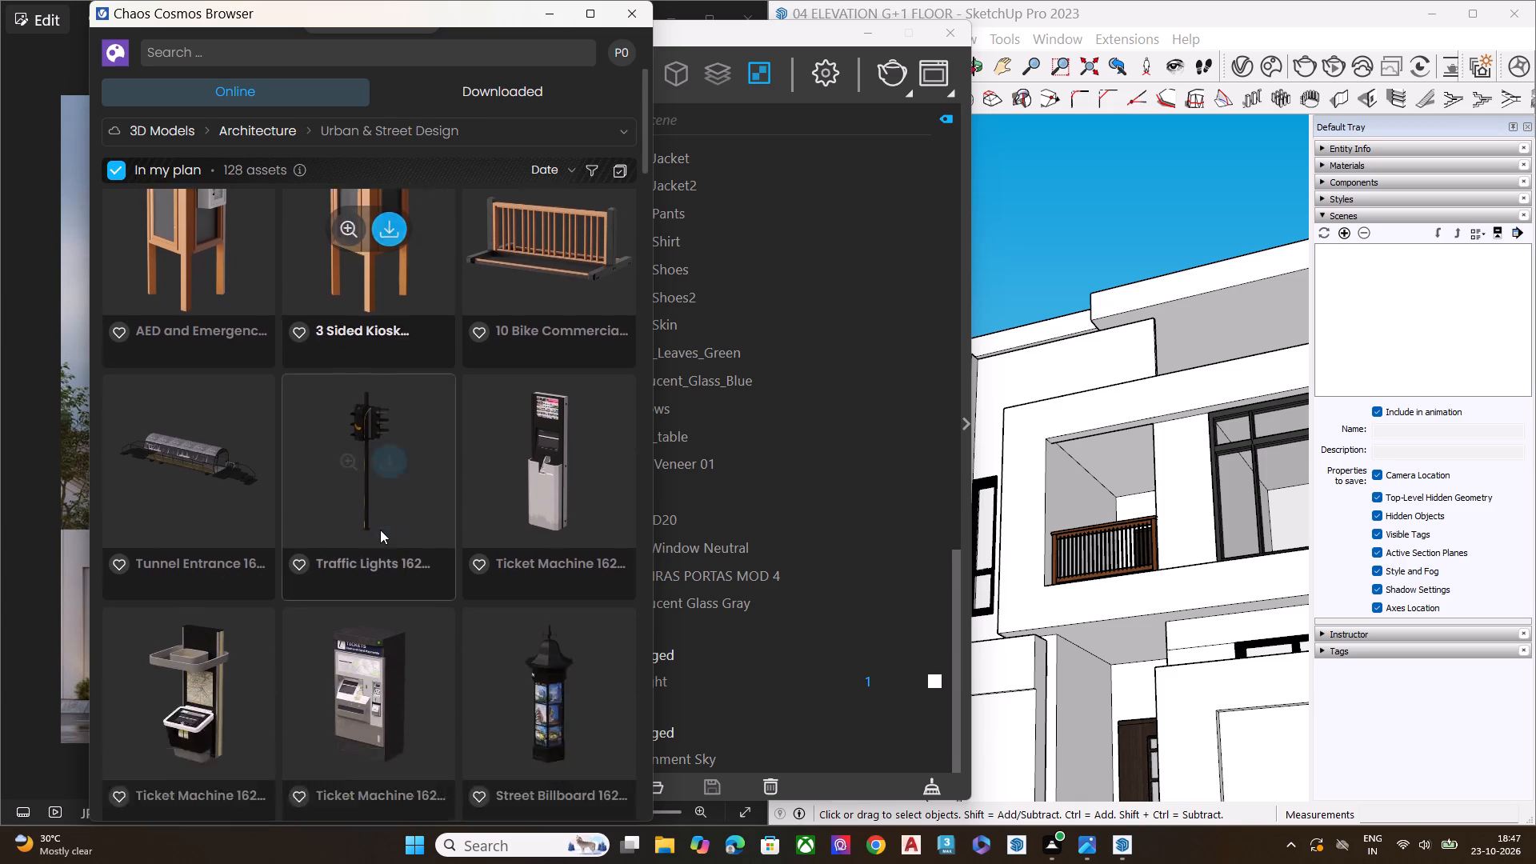
pyautogui.scroll(-7, 380, 530)
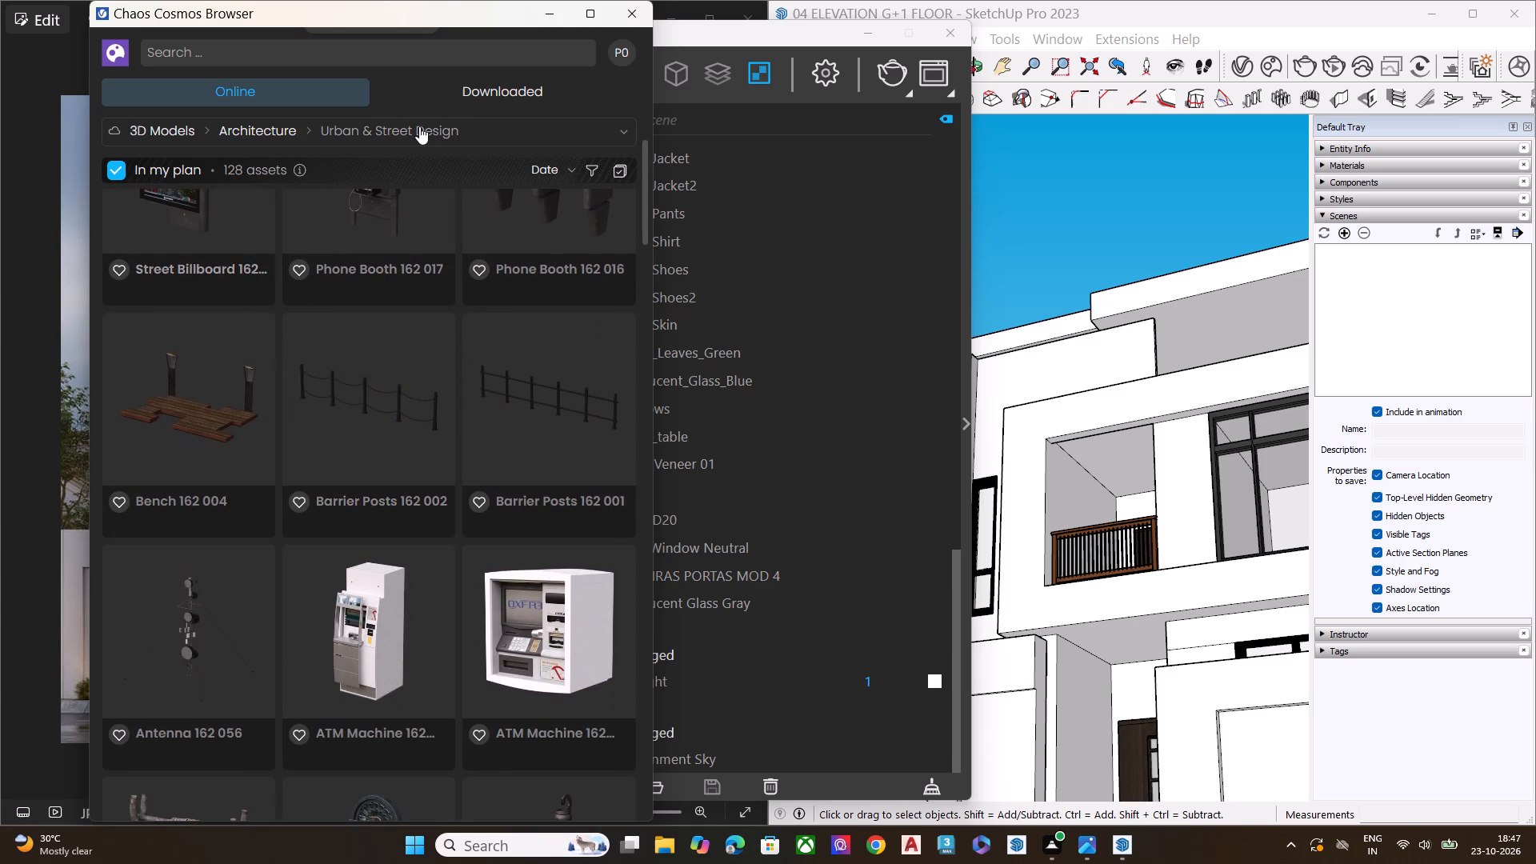
# Switch the Architecture models to the Windows category and look through its assets for windows suited to the elevation.
pyautogui.click(419, 131)
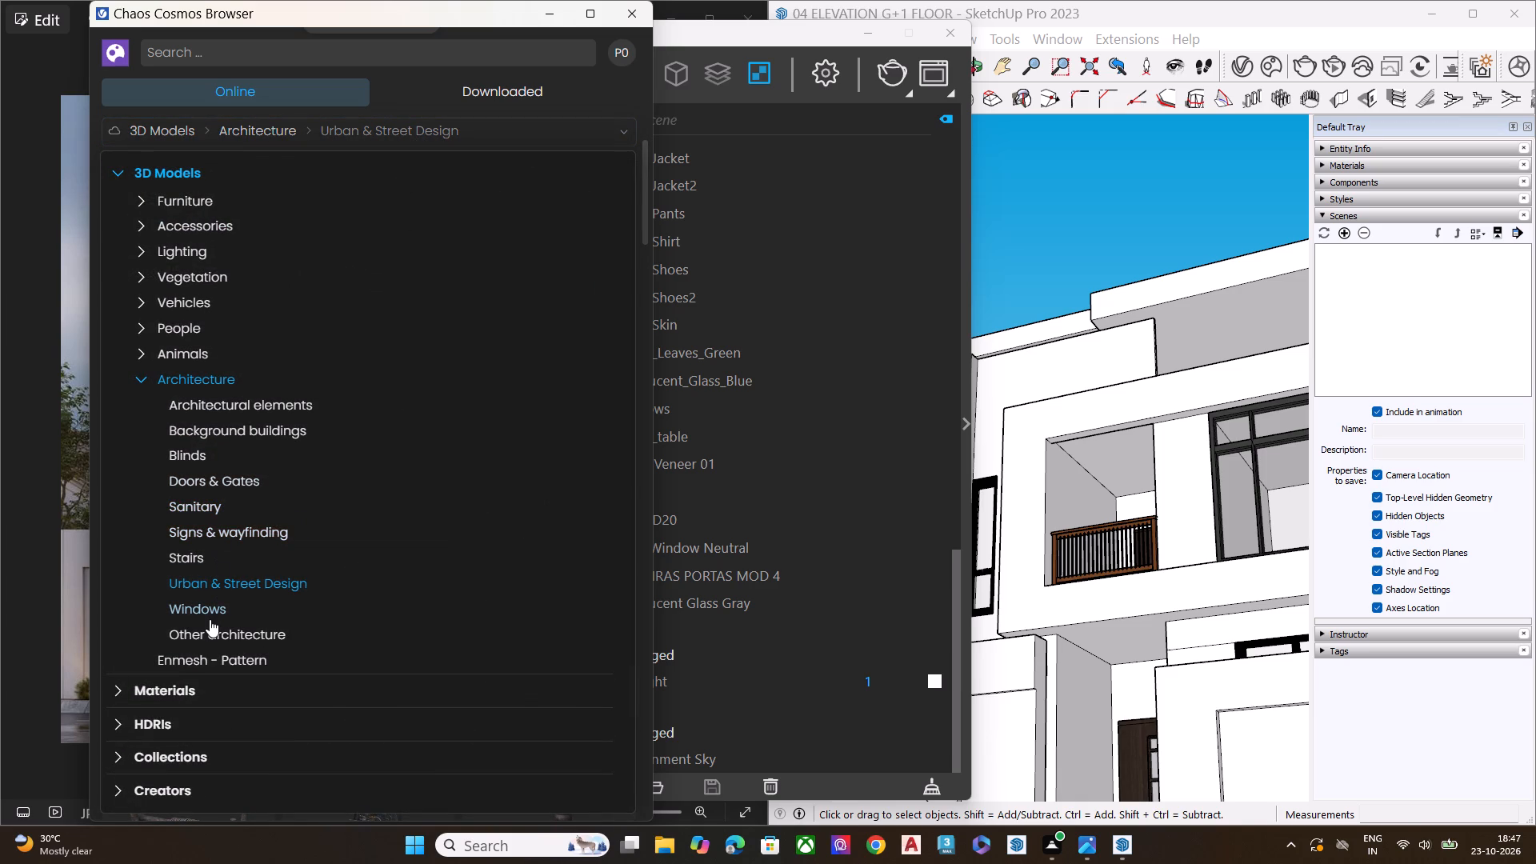
pyautogui.click(213, 618)
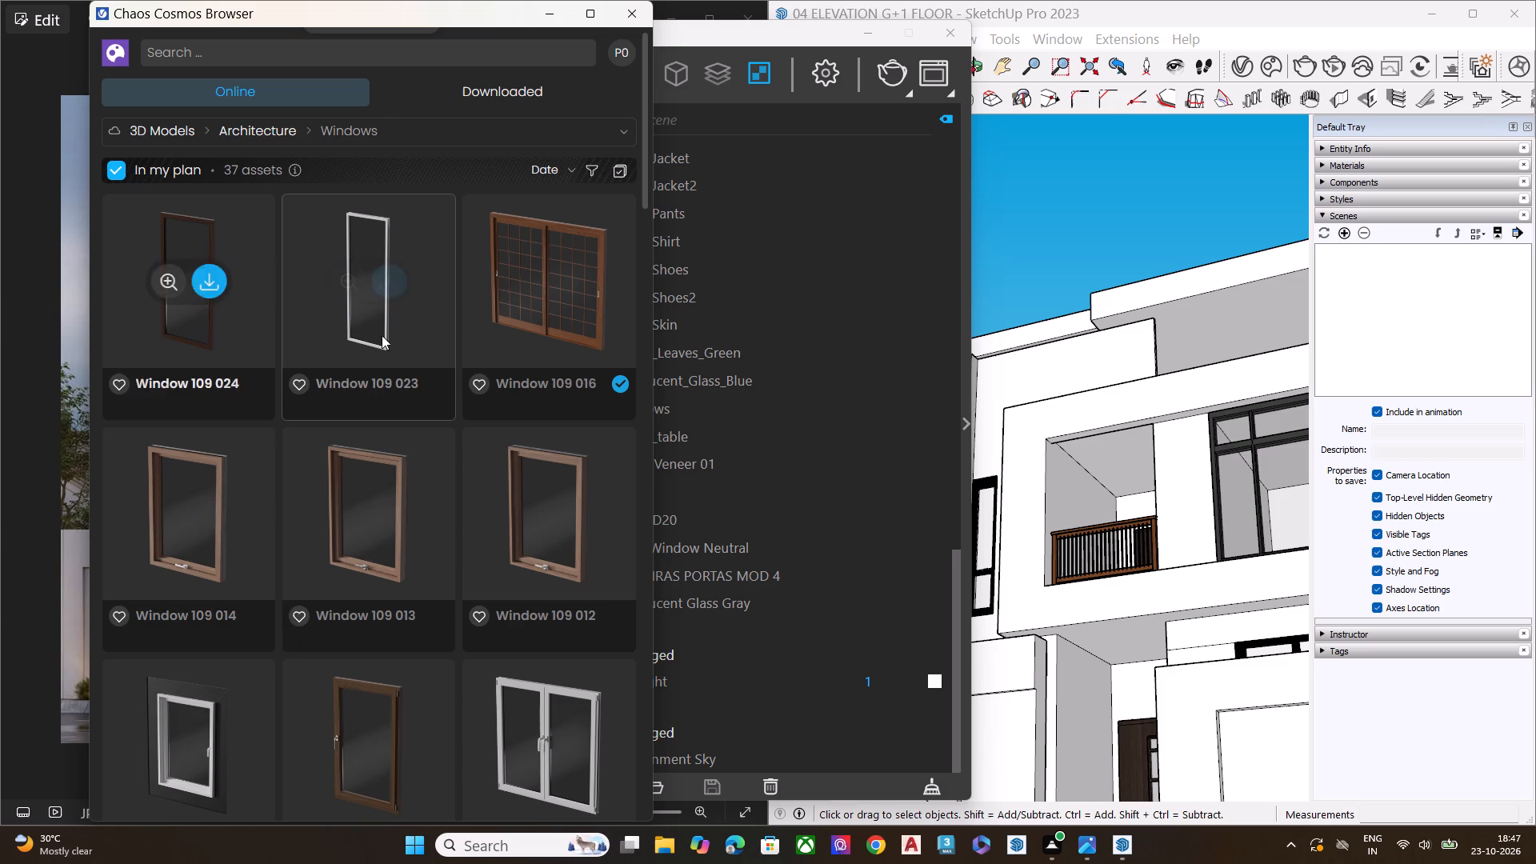
pyautogui.scroll(-3, 341, 390)
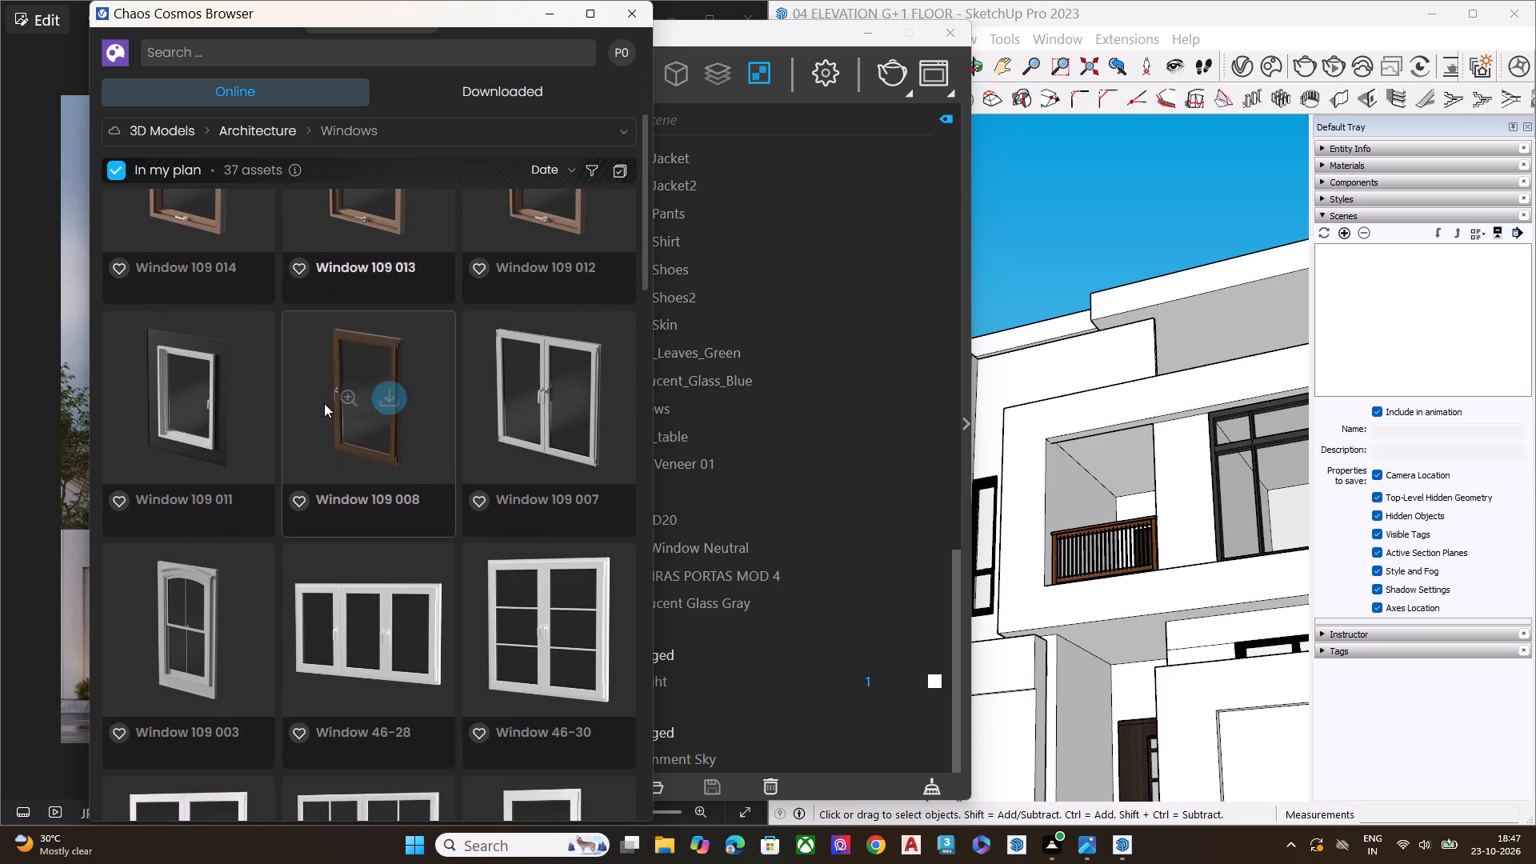
pyautogui.scroll(-7, 322, 400)
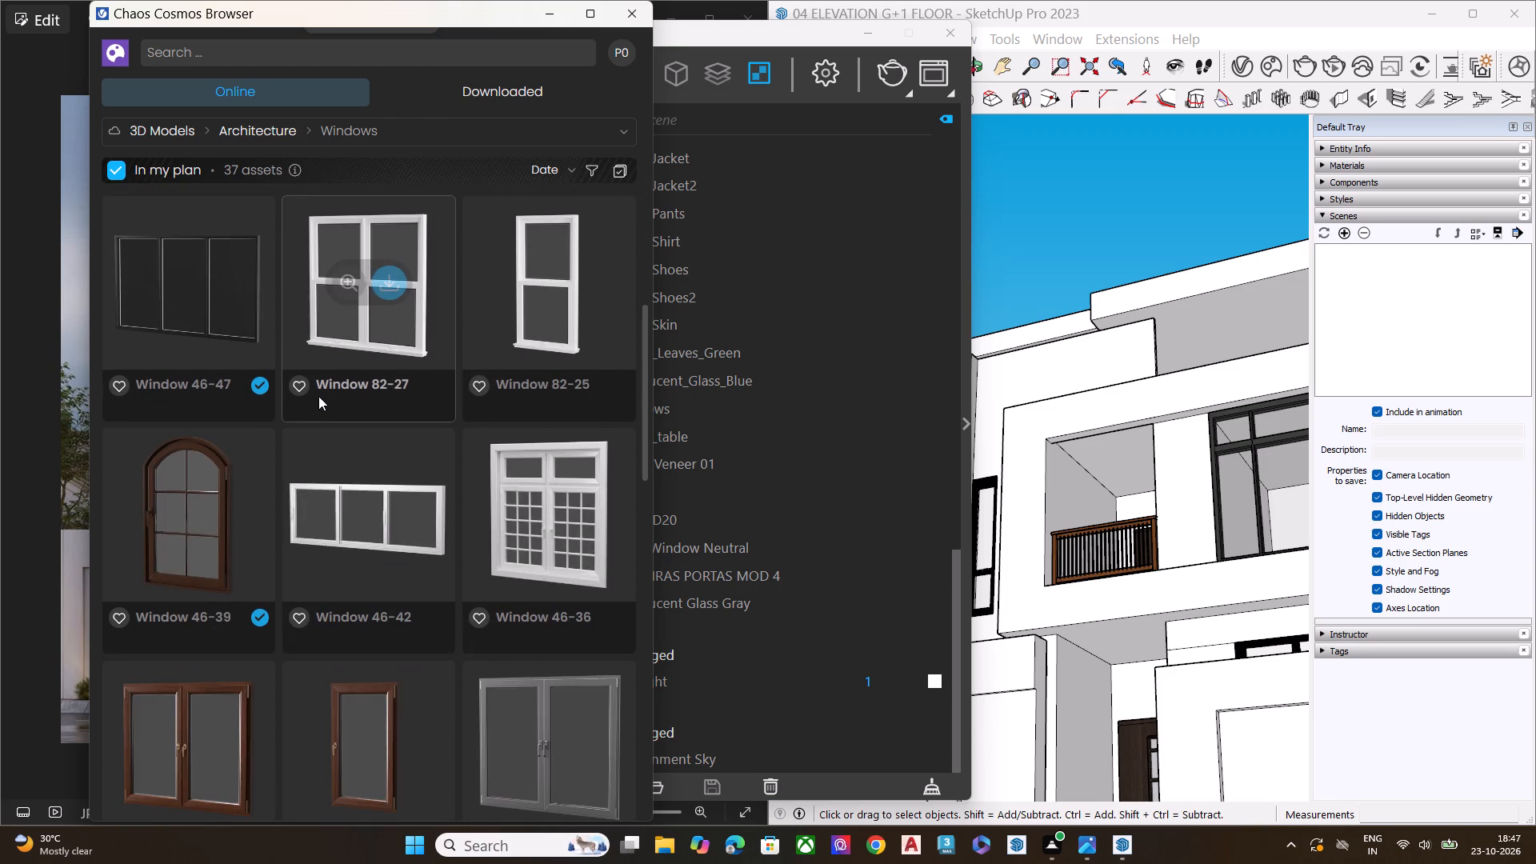
pyautogui.scroll(-5, 318, 393)
pyautogui.scroll(1, 318, 393)
pyautogui.scroll(-6, 318, 393)
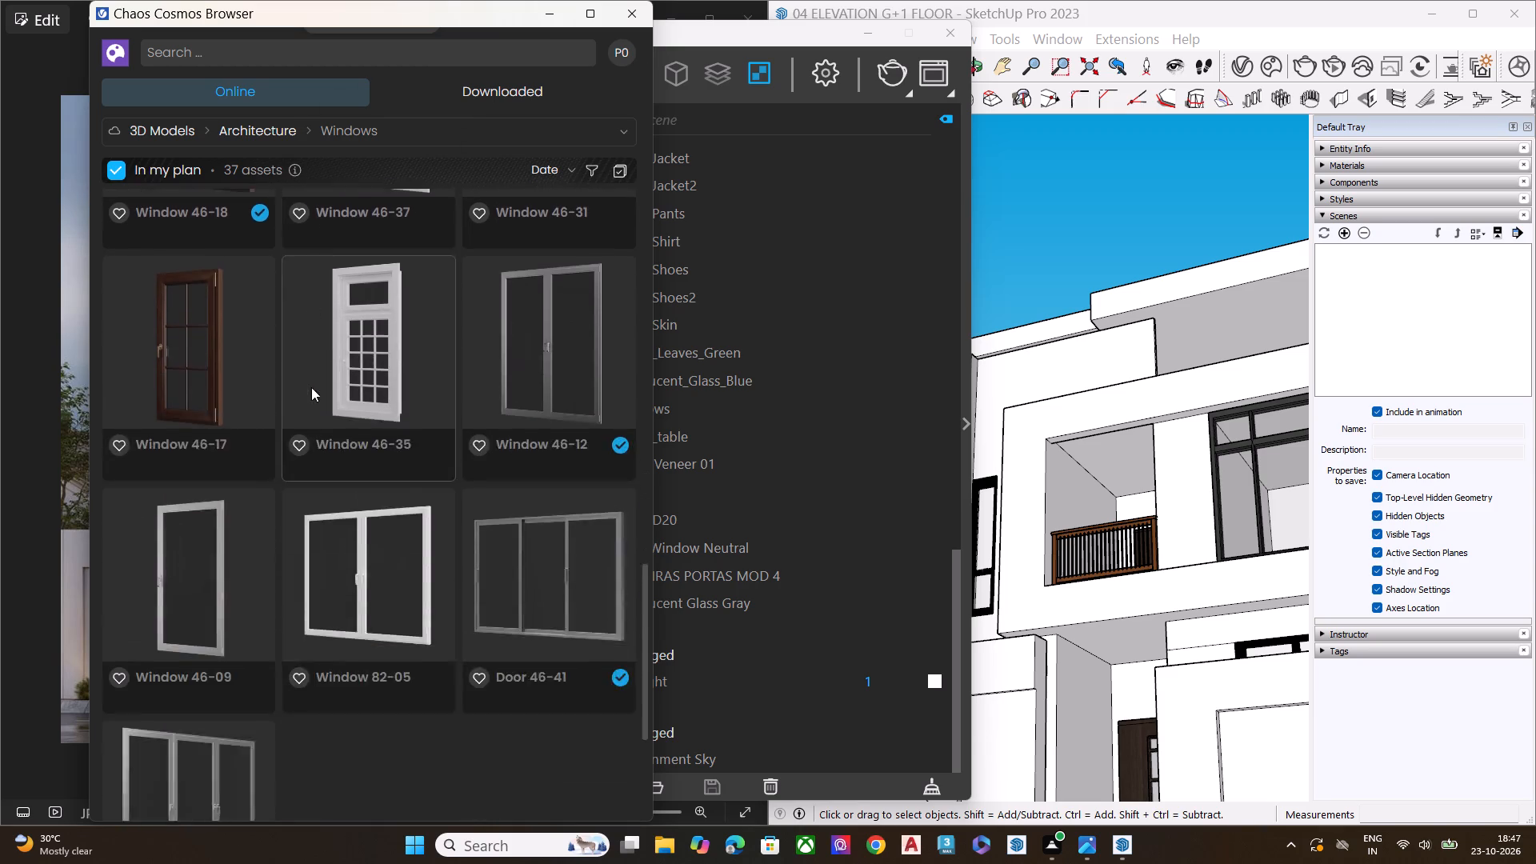
pyautogui.scroll(-3, 311, 387)
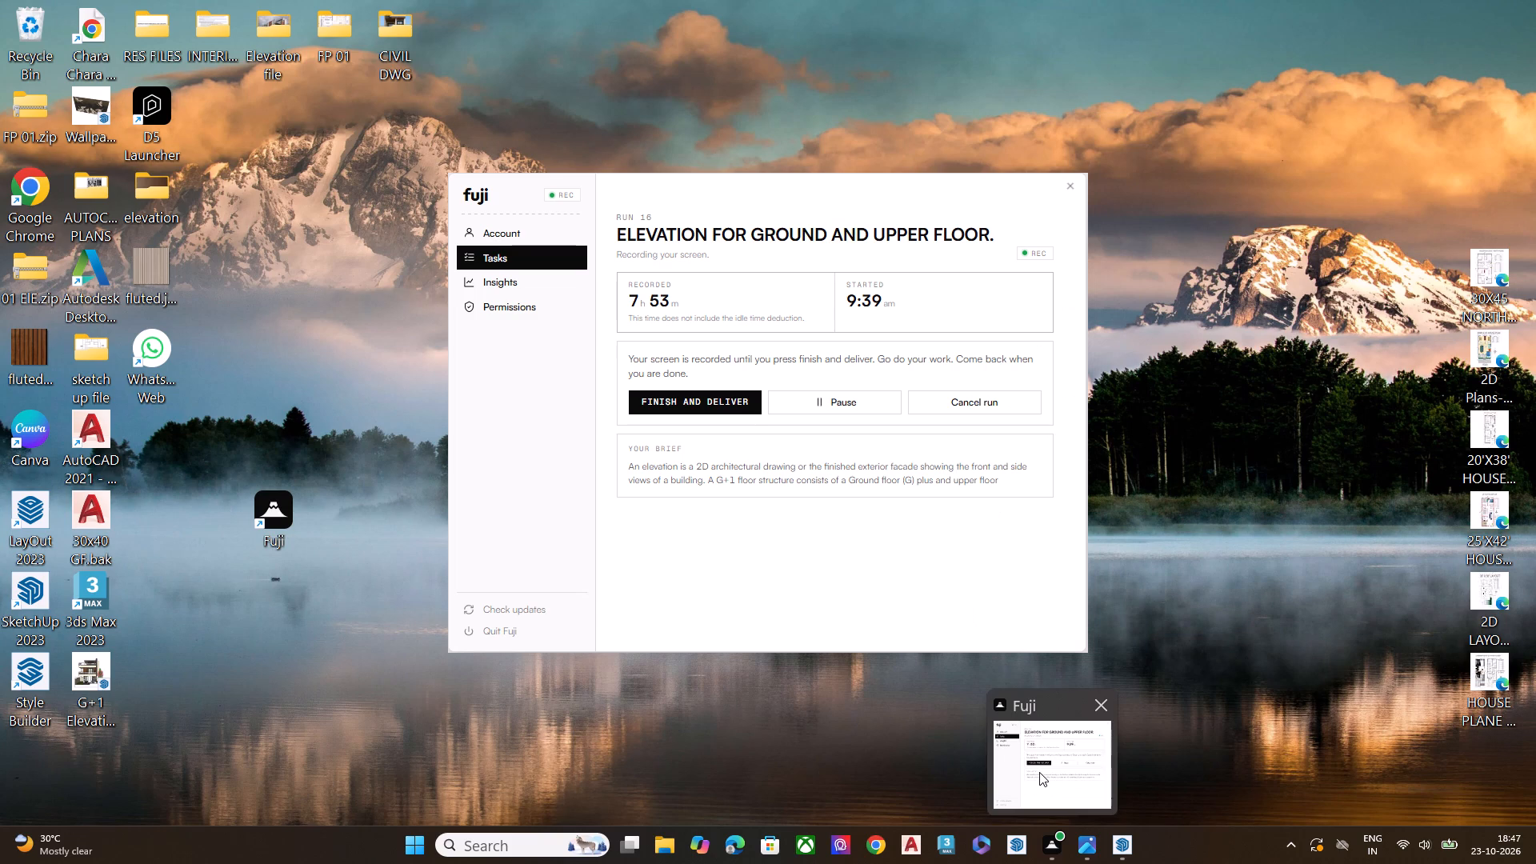
pyautogui.scroll(2, 321, 478)
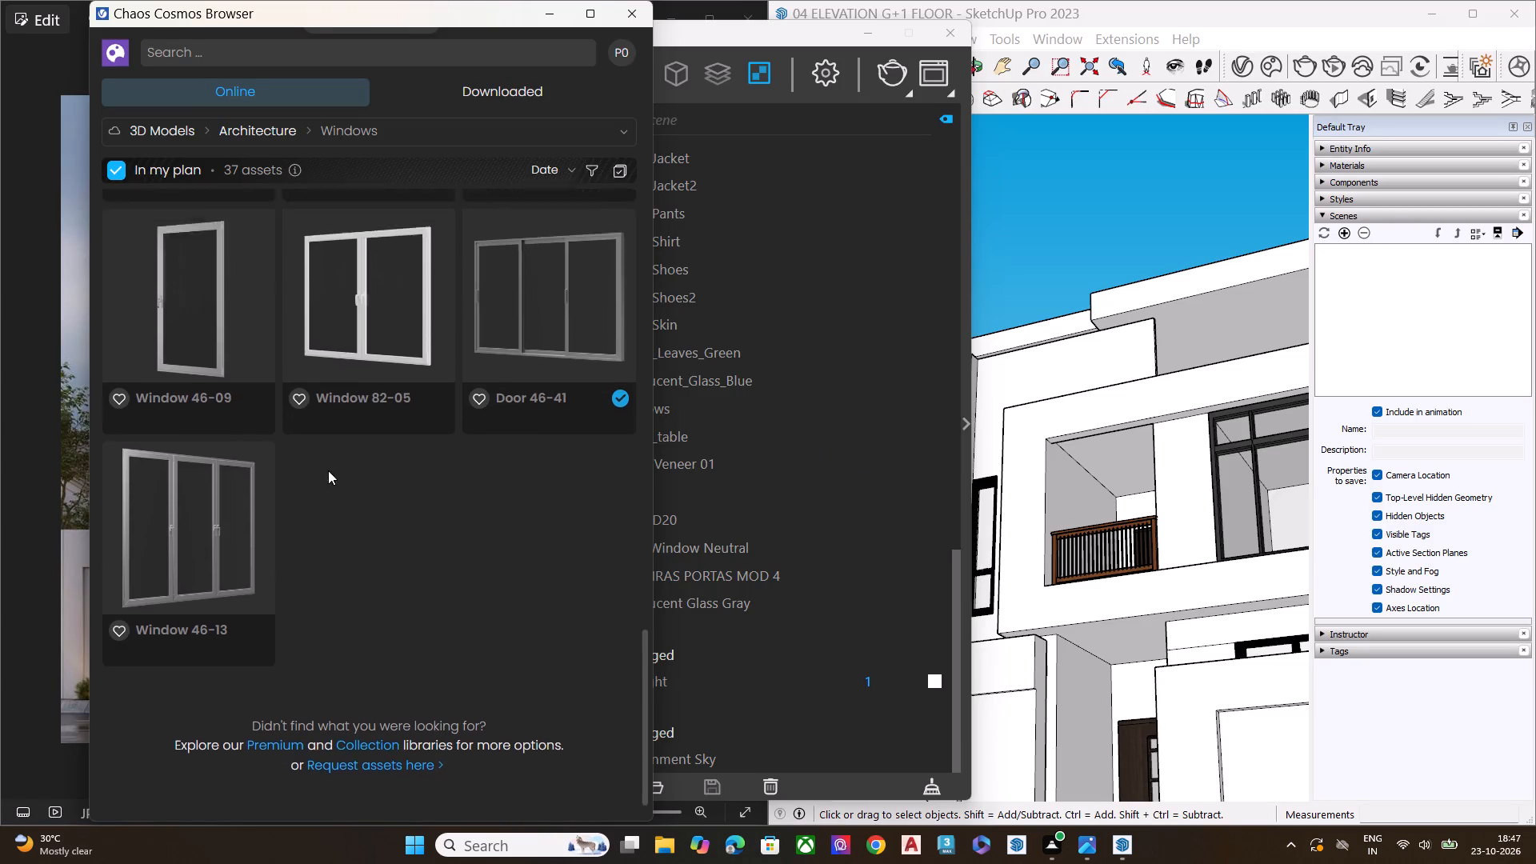
pyautogui.scroll(3, 328, 470)
pyautogui.scroll(4, 413, 454)
pyautogui.scroll(-1, 418, 446)
pyautogui.scroll(4, 418, 446)
pyautogui.scroll(1, 333, 371)
pyautogui.scroll(-1, 333, 369)
pyautogui.scroll(6, 333, 368)
# Switch the 3D models to the Enmesh - Pattern category and download the vertically ribbed Pattern 054.
pyautogui.click(334, 131)
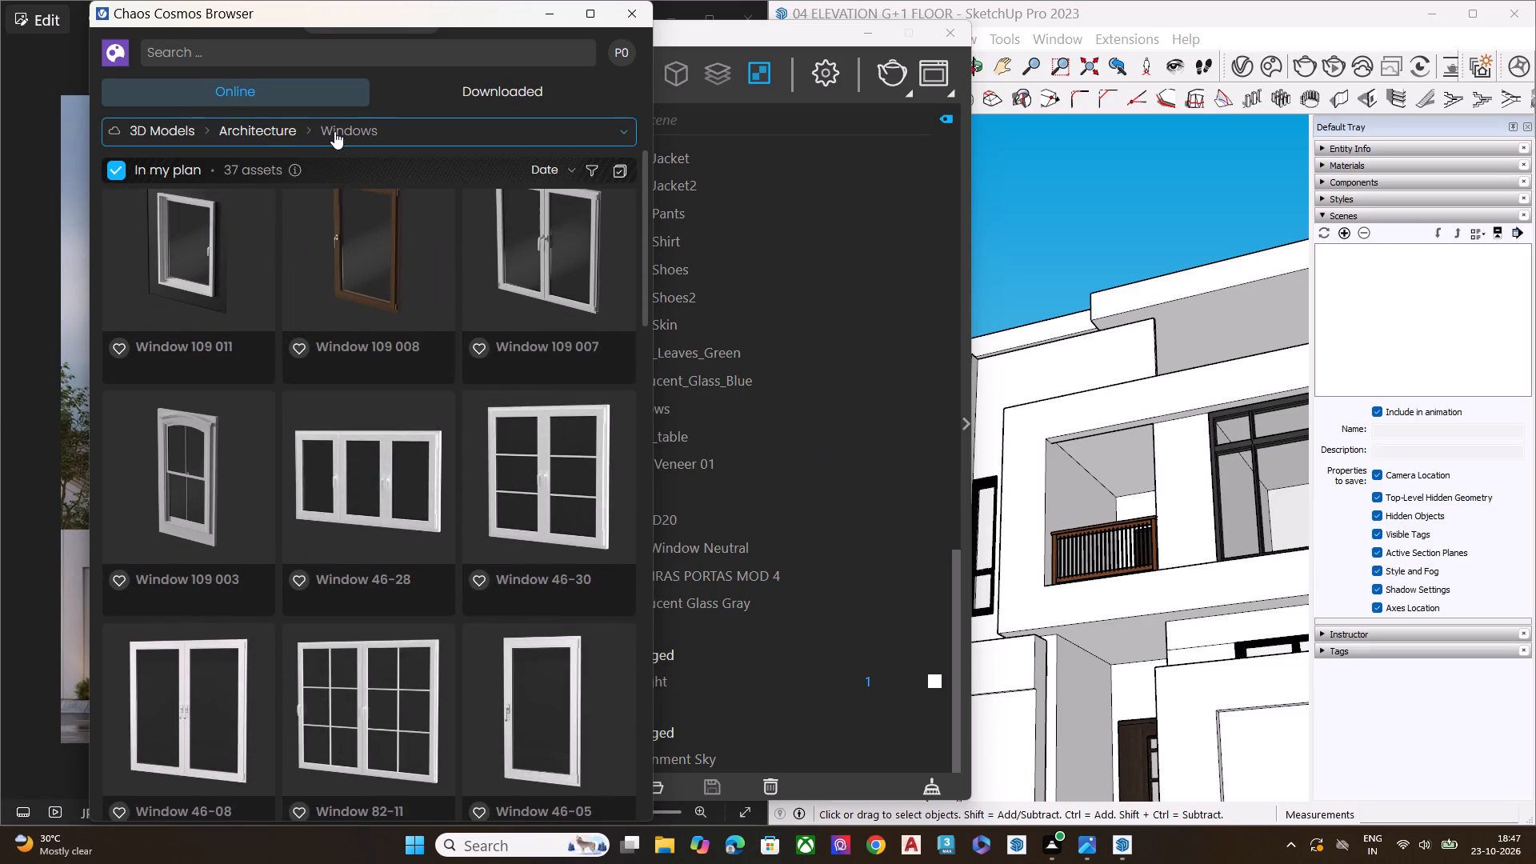
pyautogui.click(204, 666)
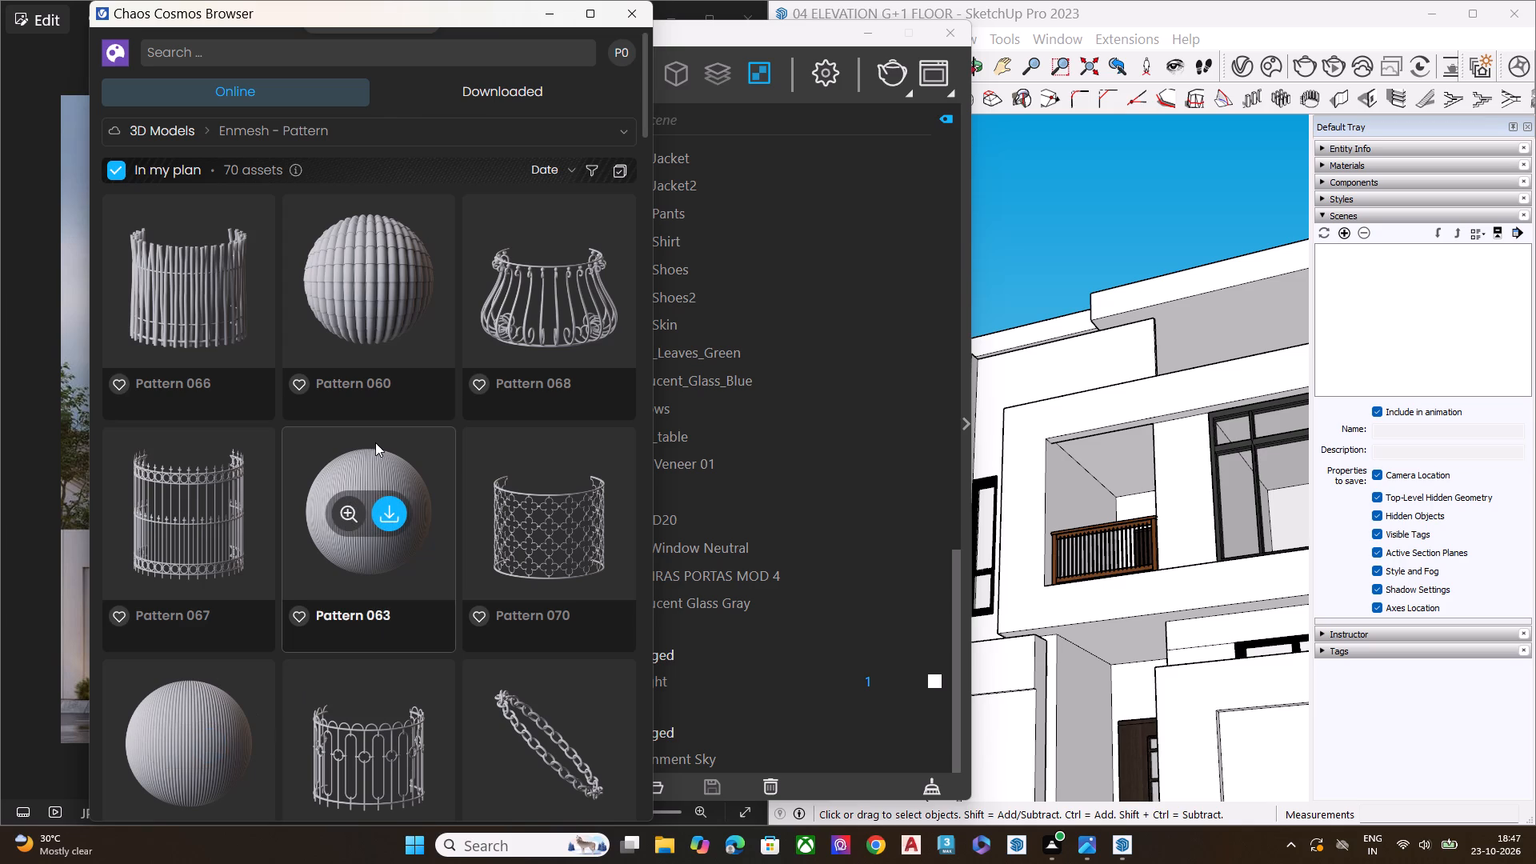
pyautogui.scroll(-2, 315, 515)
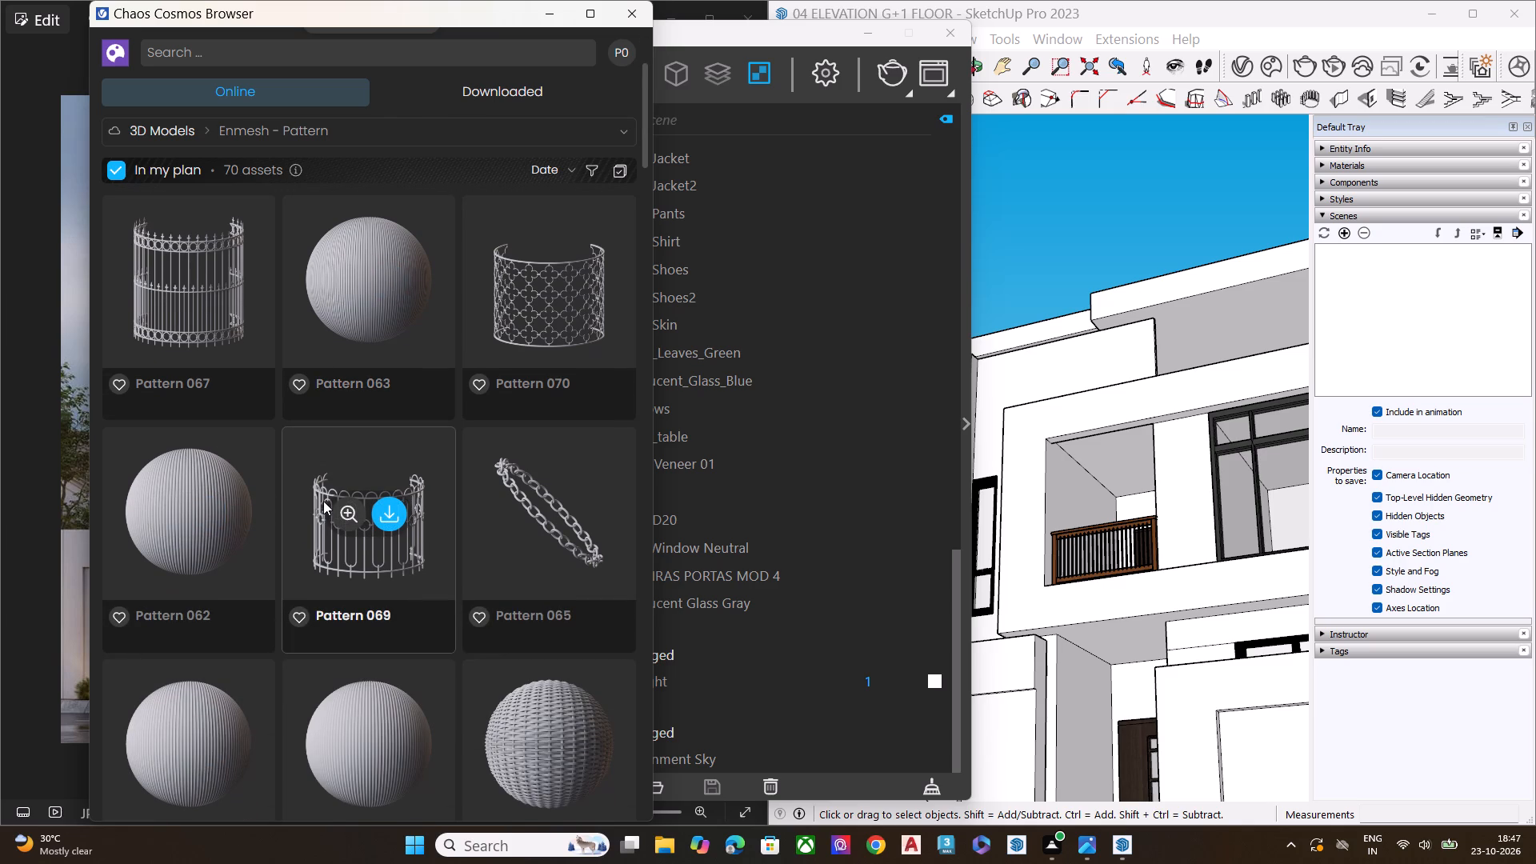
pyautogui.scroll(-5, 323, 510)
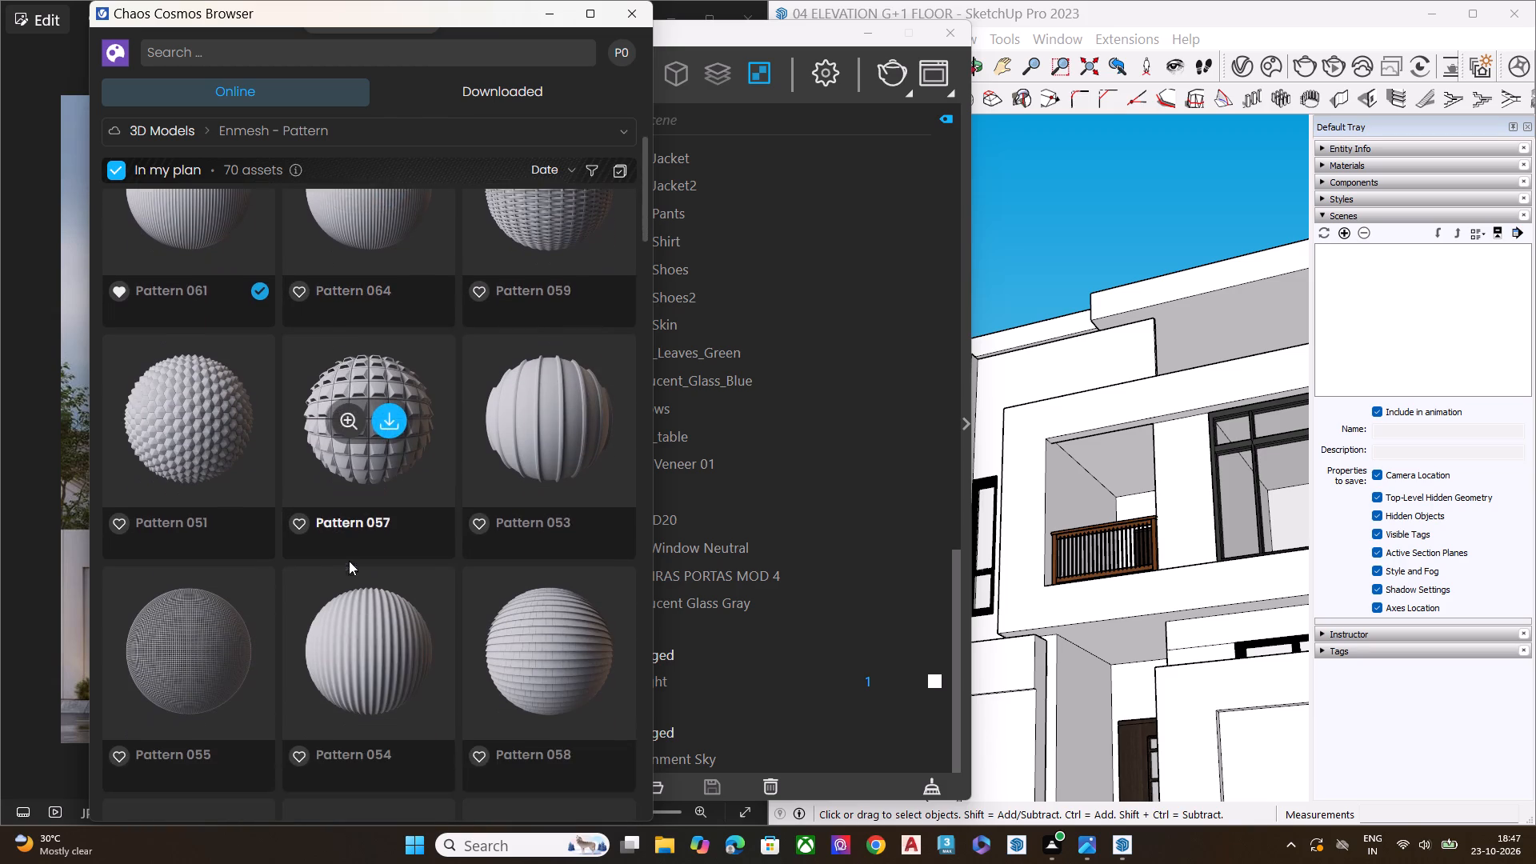
pyautogui.scroll(-1, 570, 554)
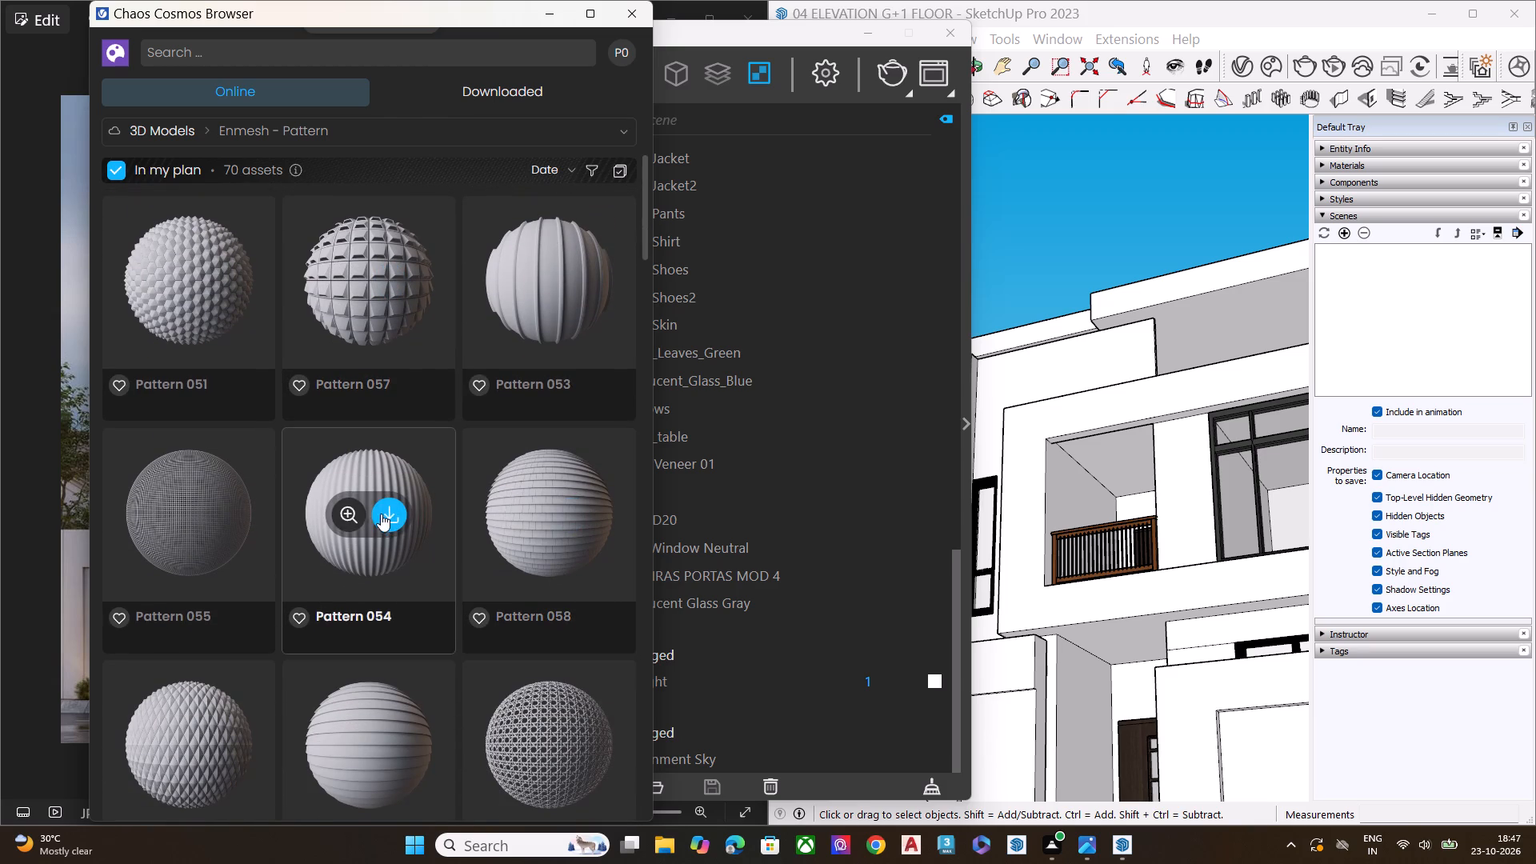
pyautogui.click(384, 518)
# Browse further Enmesh patterns, import the downloaded Pattern 054 into the scene and minimize the Cosmos browser.
pyautogui.scroll(-5, 349, 559)
pyautogui.scroll(-1, 419, 608)
pyautogui.scroll(1, 419, 606)
pyautogui.scroll(-2, 532, 570)
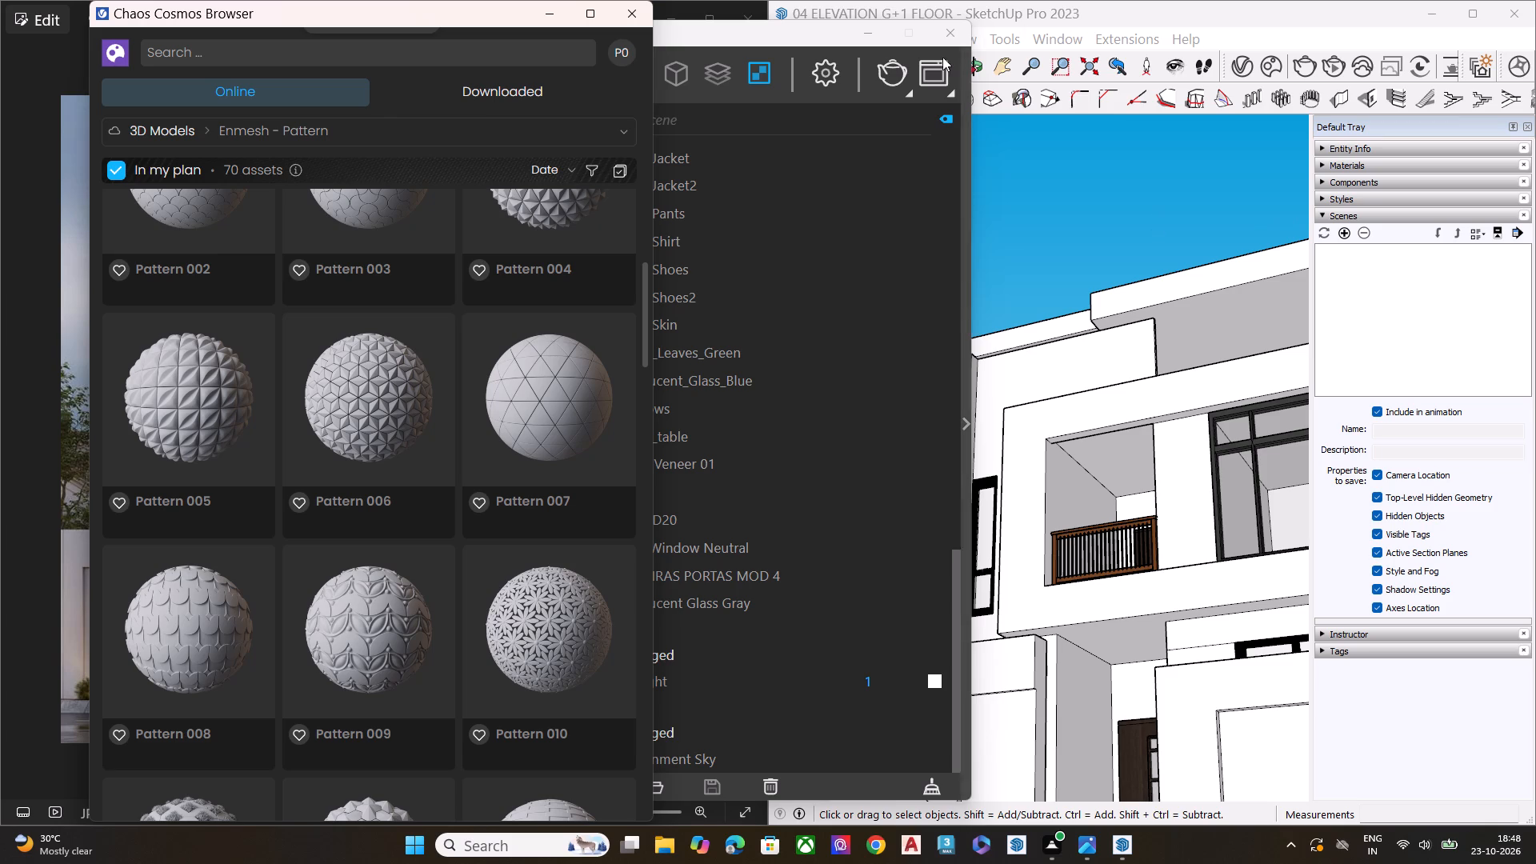
pyautogui.scroll(-1, 216, 458)
pyautogui.scroll(6, 226, 450)
pyautogui.scroll(2, 376, 374)
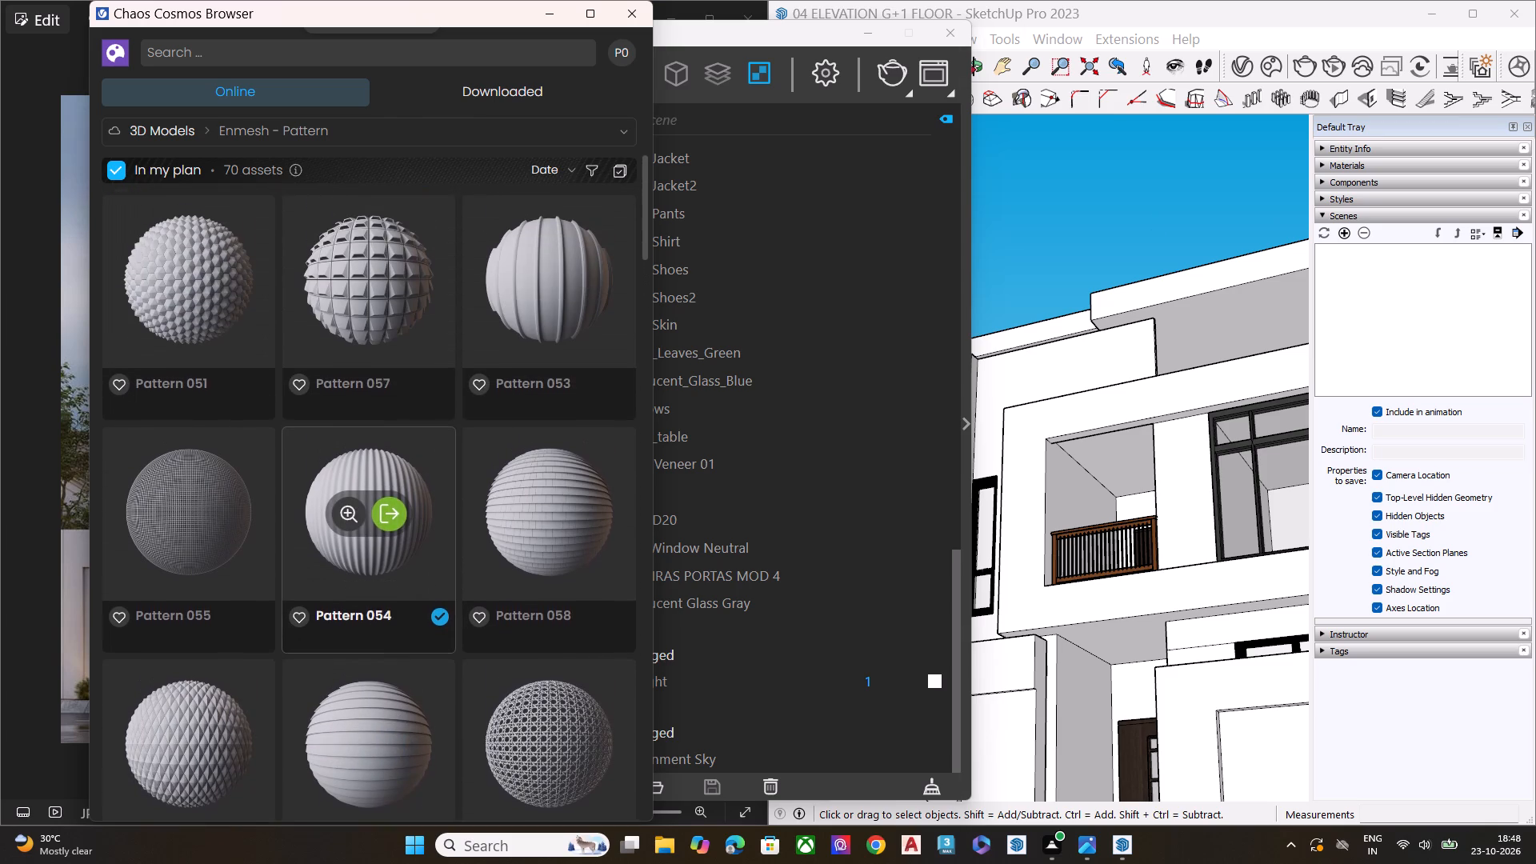
pyautogui.click(390, 520)
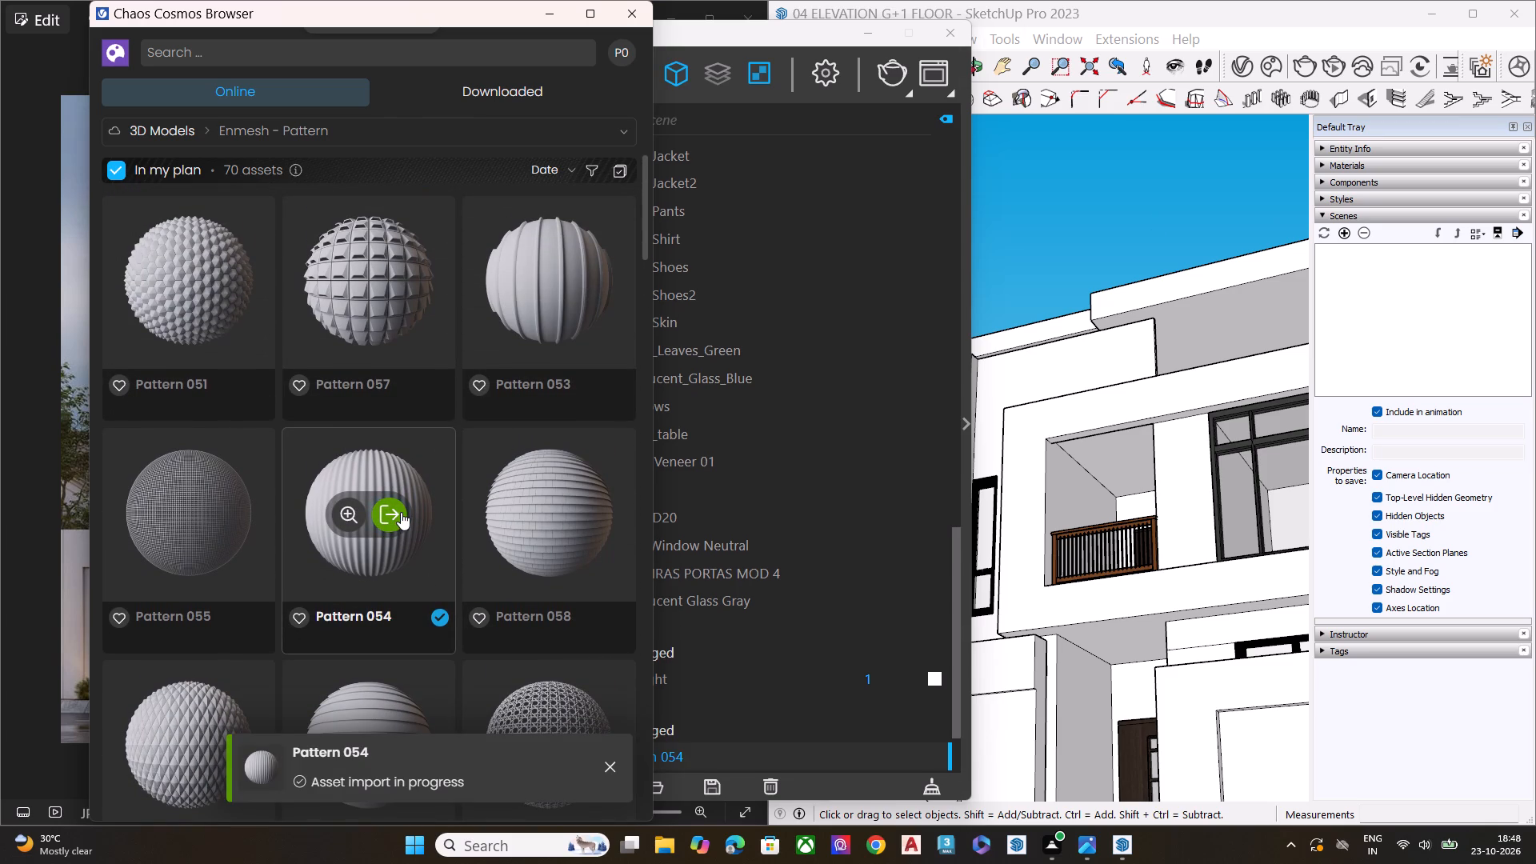
pyautogui.click(550, 10)
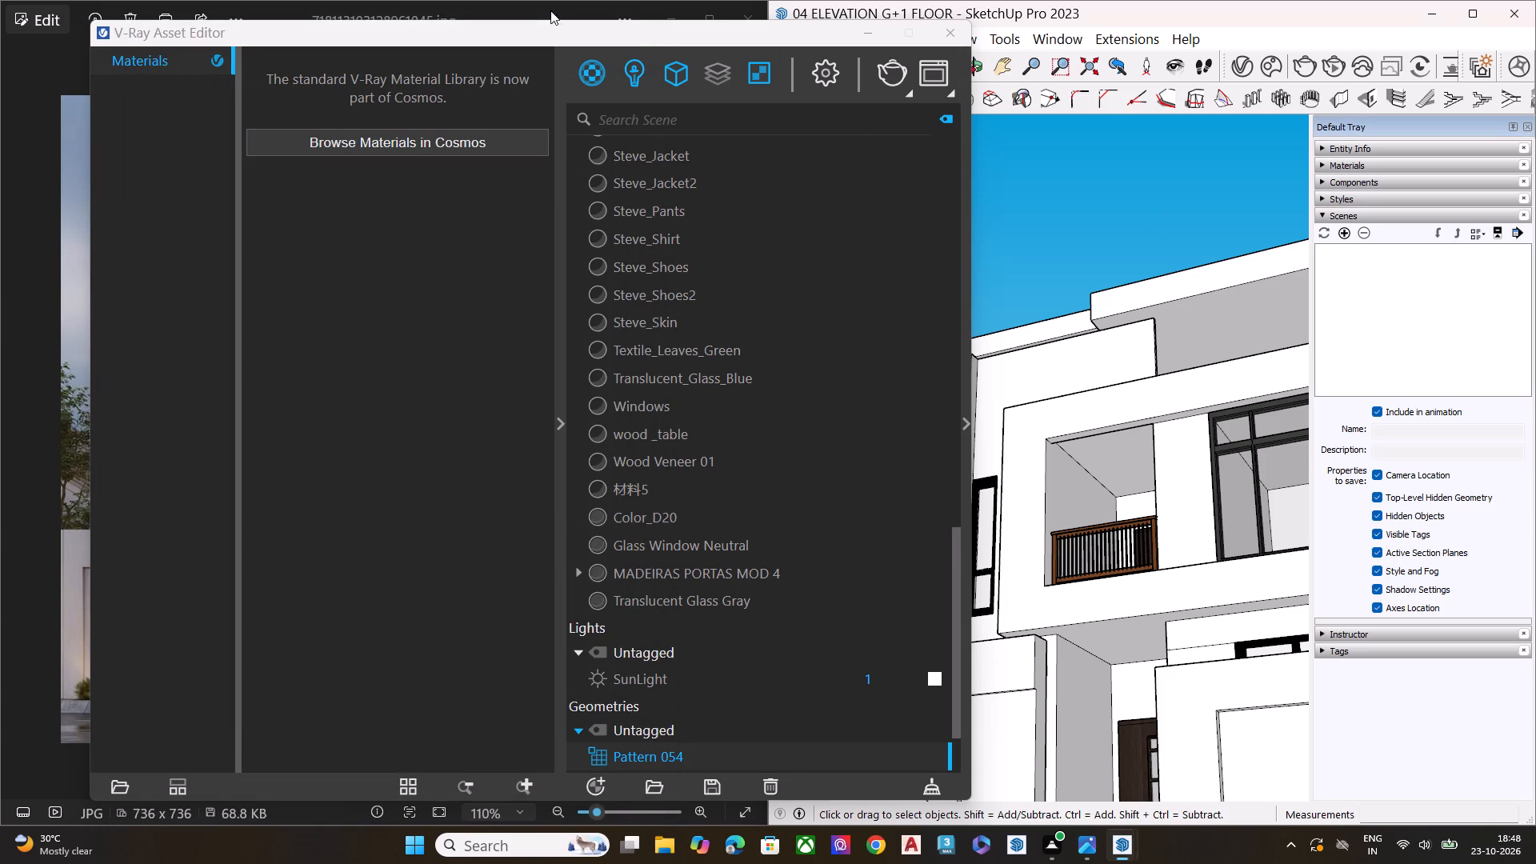
# Examine the Enmesh parameters of Pattern 054 in the V-Ray Asset Editor, with the SketchUp Materials tray expanded, and close the editor.
pyautogui.click(654, 754)
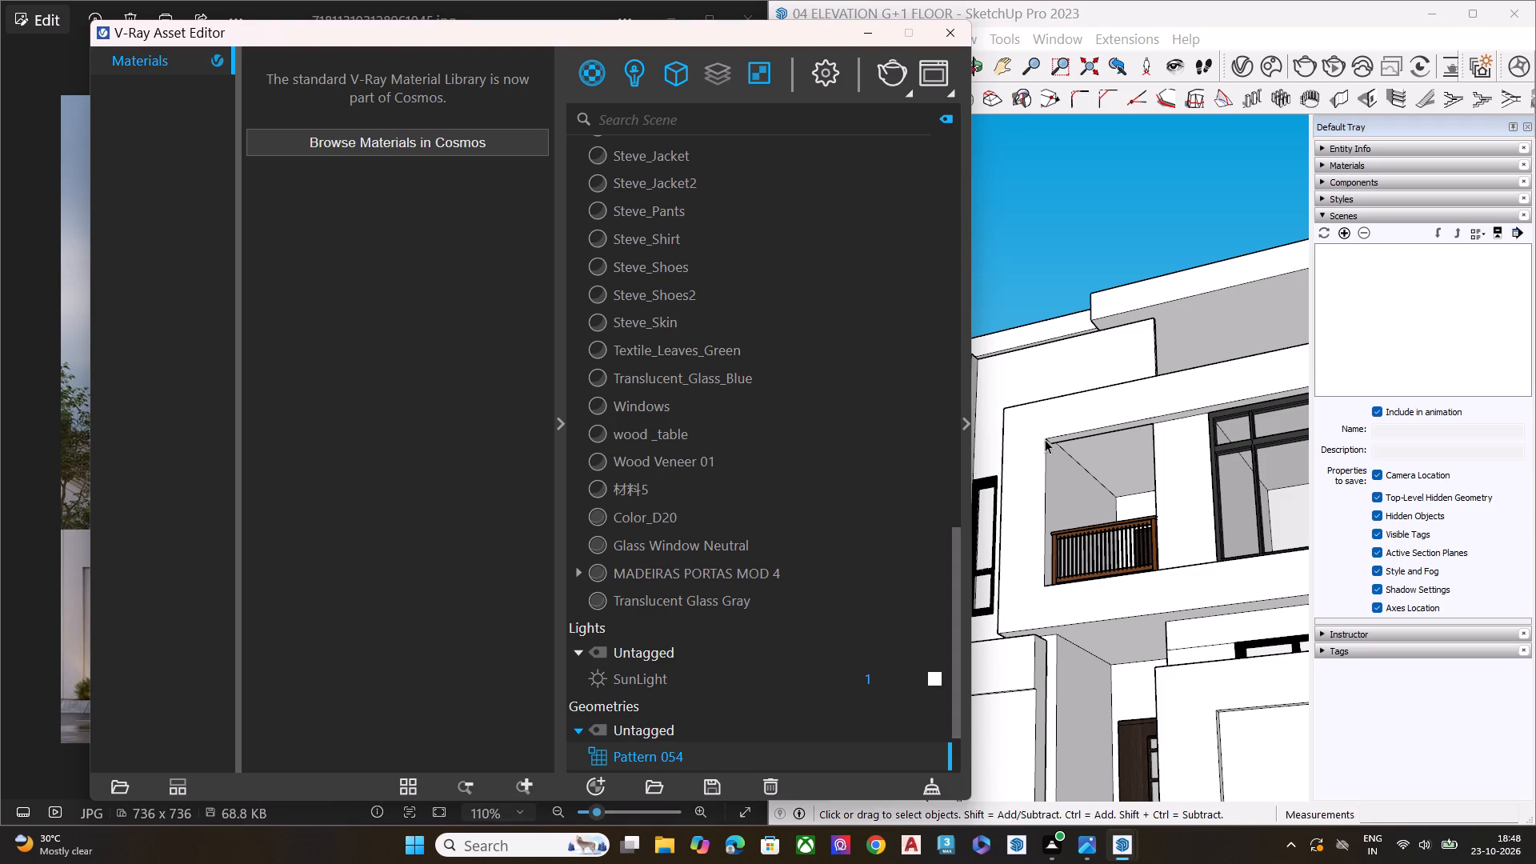
pyautogui.click(966, 426)
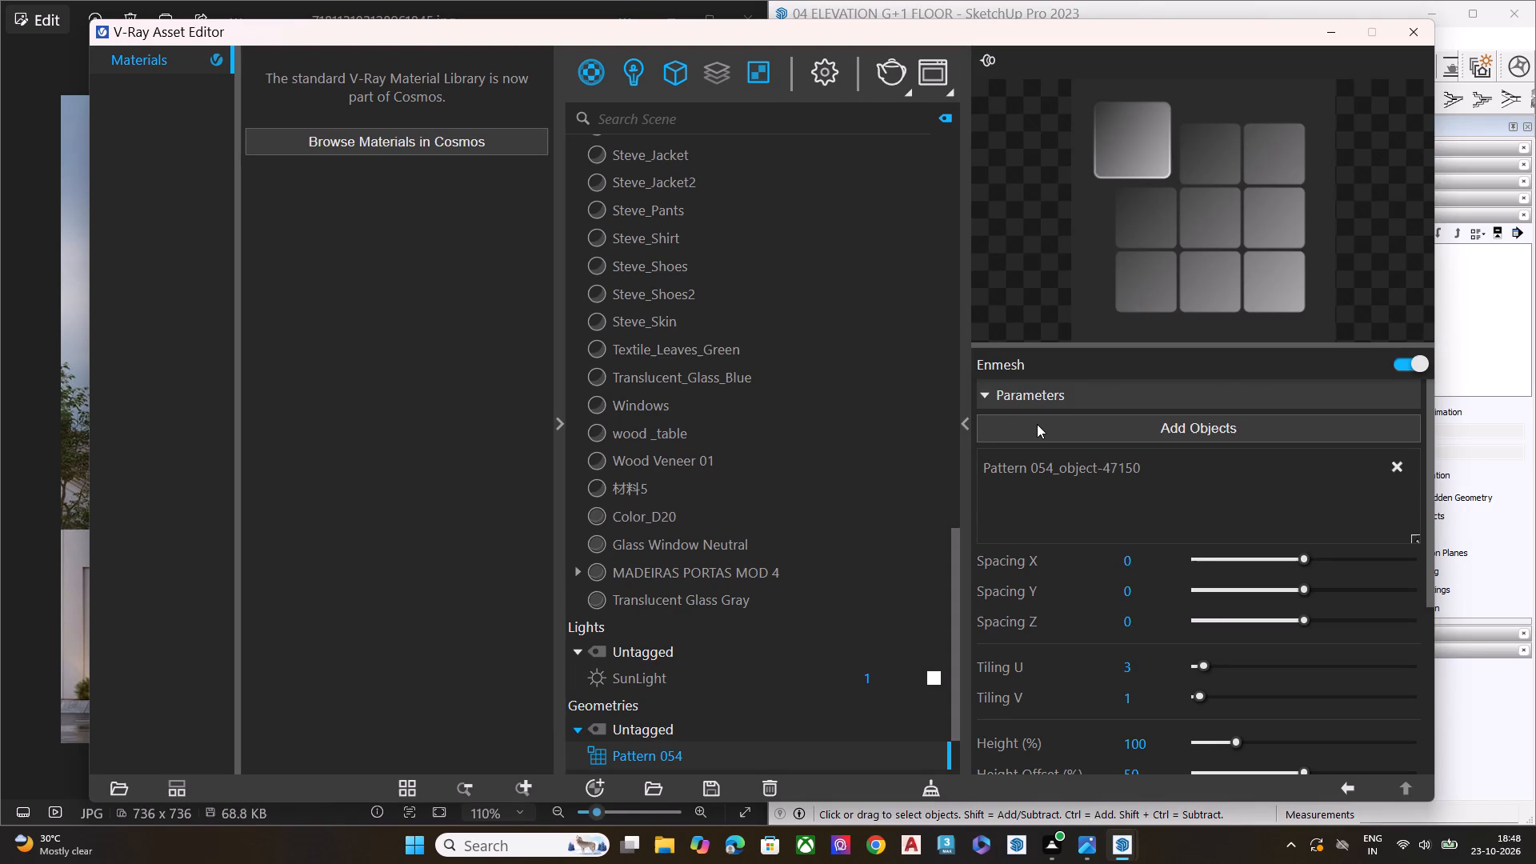
pyautogui.click(639, 751)
pyautogui.moveTo(1145, 22); pyautogui.dragTo(743, 492)
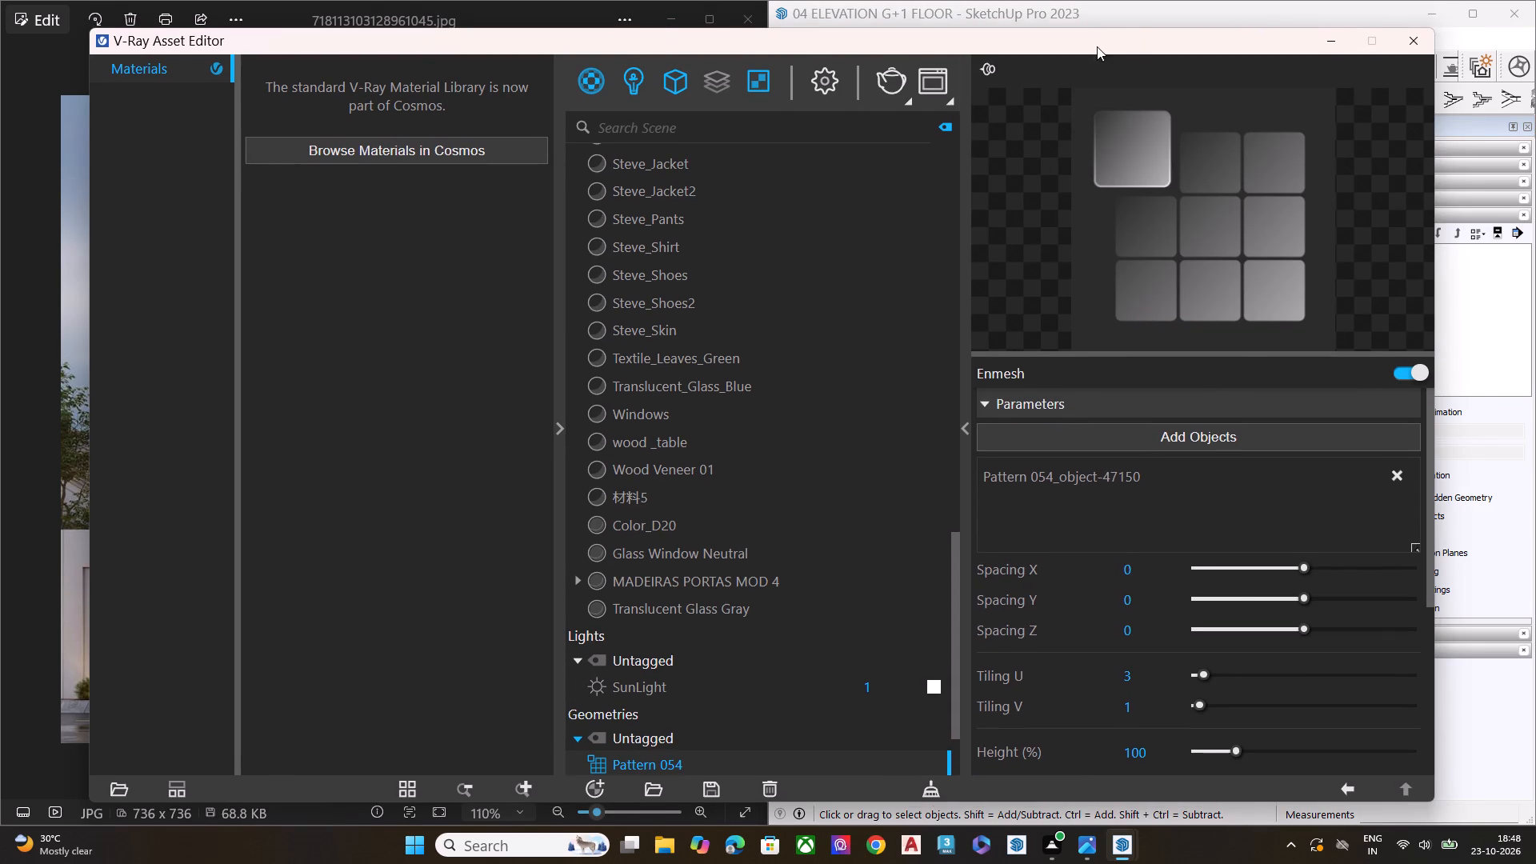
pyautogui.moveTo(1097, 46); pyautogui.dragTo(854, 380)
pyautogui.click(1346, 164)
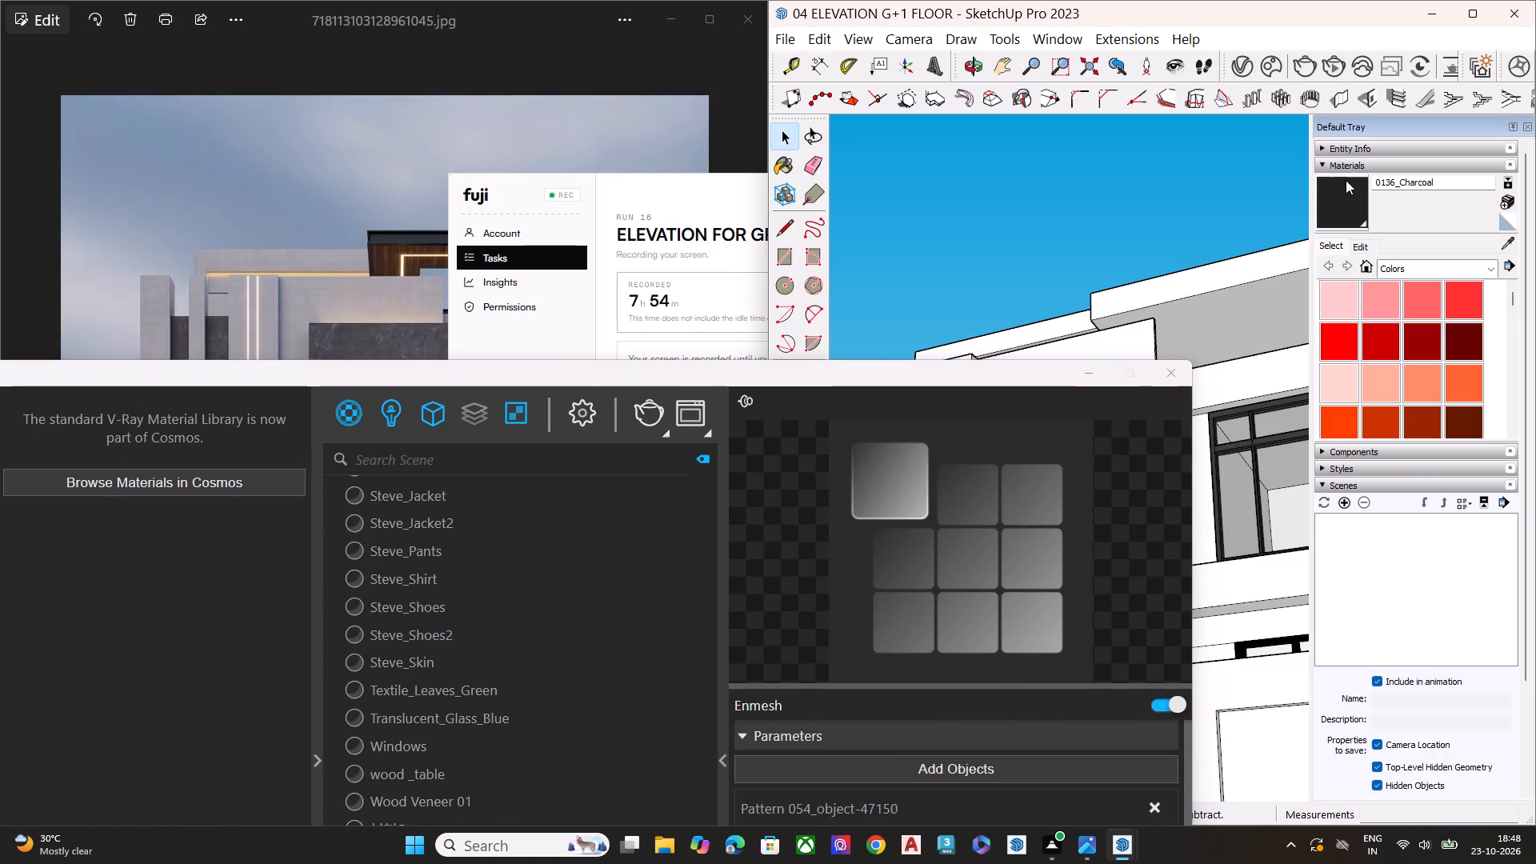
pyautogui.moveTo(810, 374); pyautogui.dragTo(990, 105)
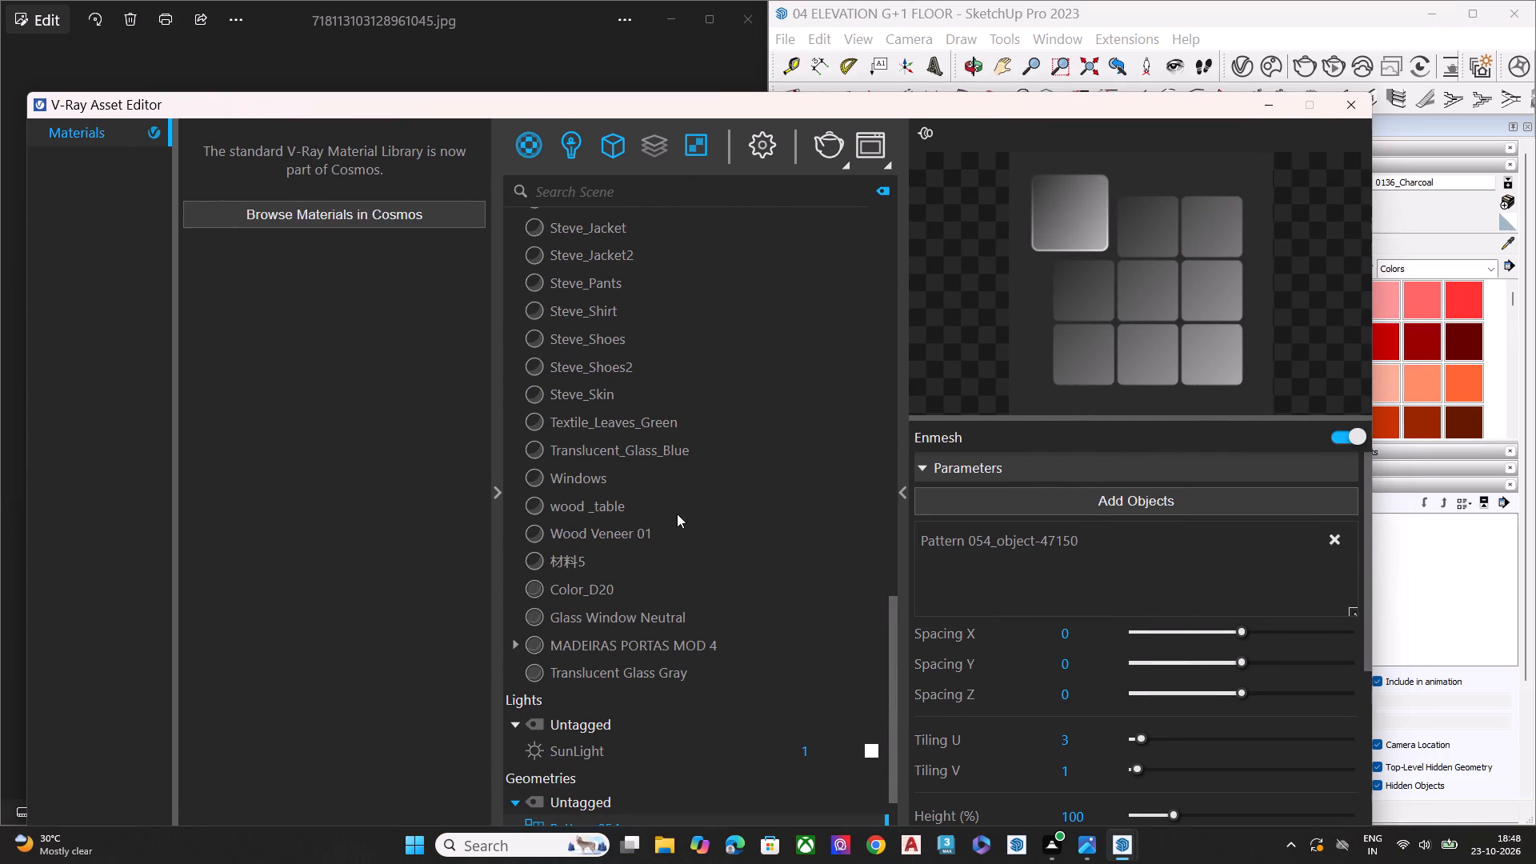
pyautogui.moveTo(837, 107); pyautogui.dragTo(924, 0)
pyautogui.doubleClick(670, 738)
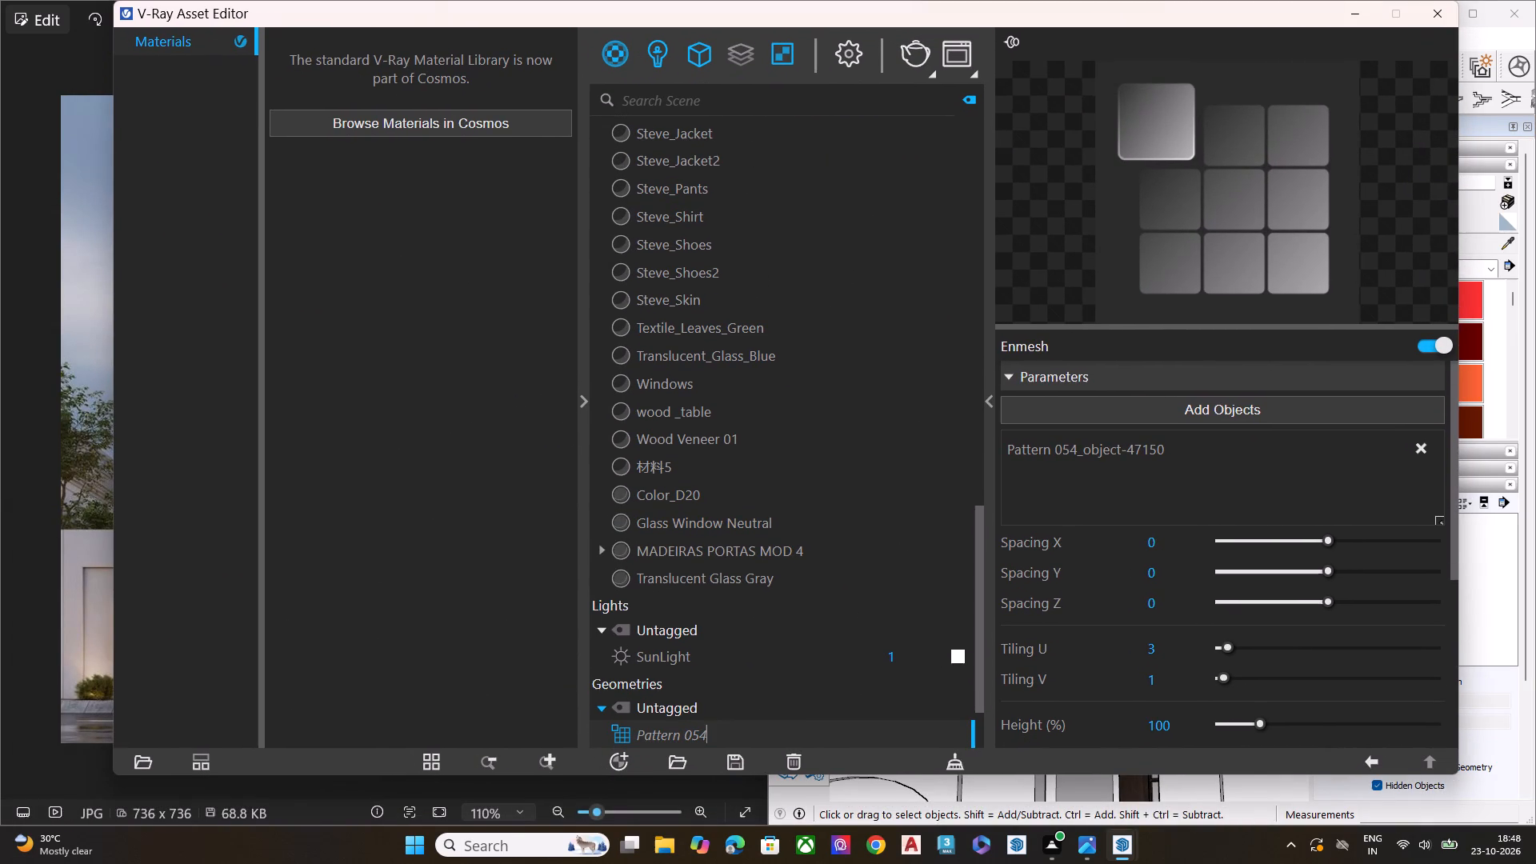
pyautogui.click(1447, 7)
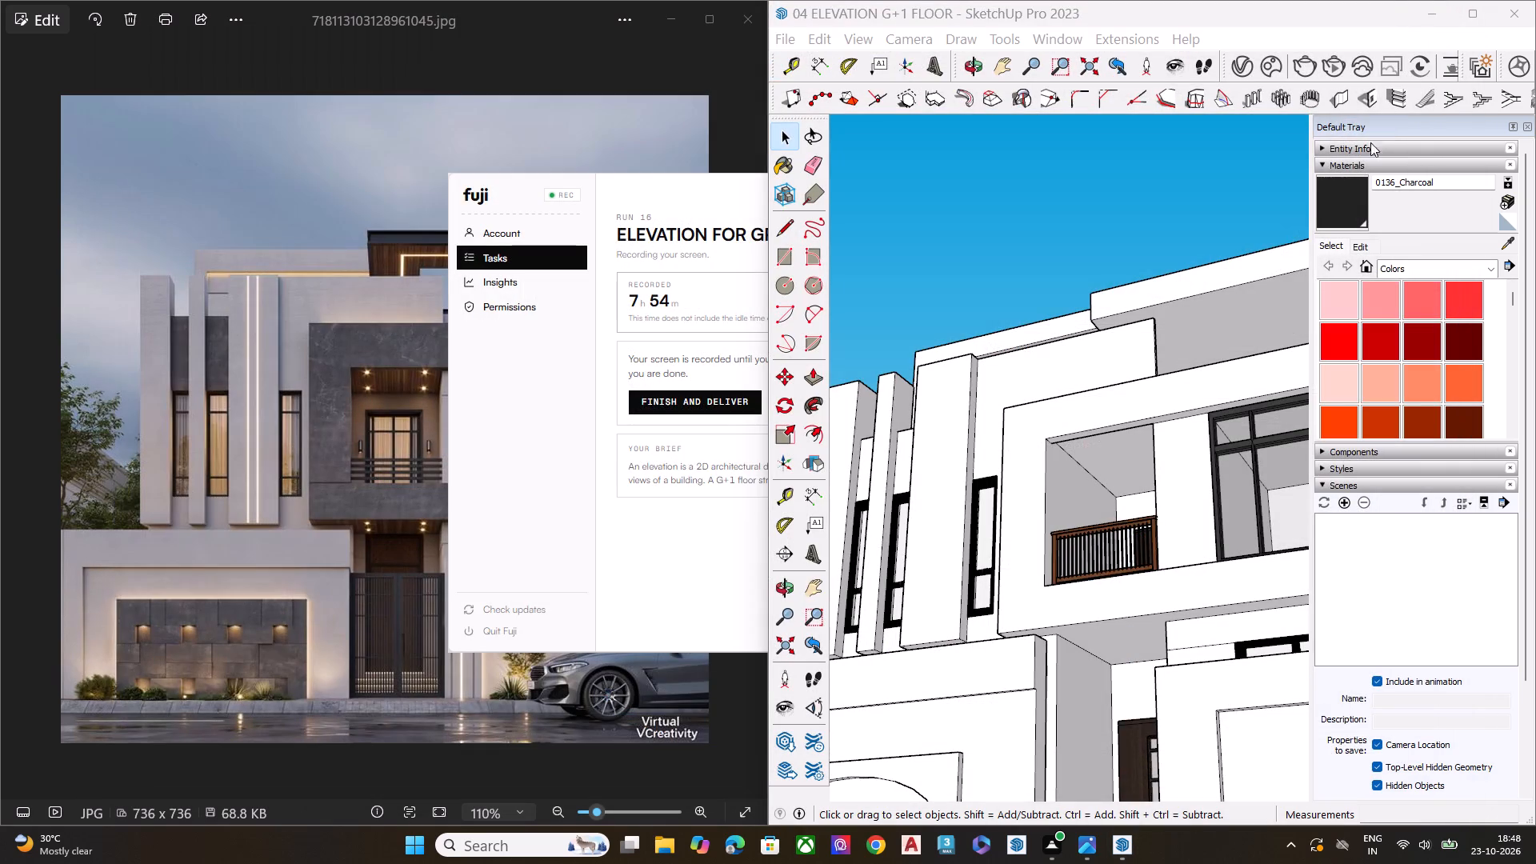
# Bring the reference house image back into view beside the SketchUp model.
pyautogui.click(513, 10)
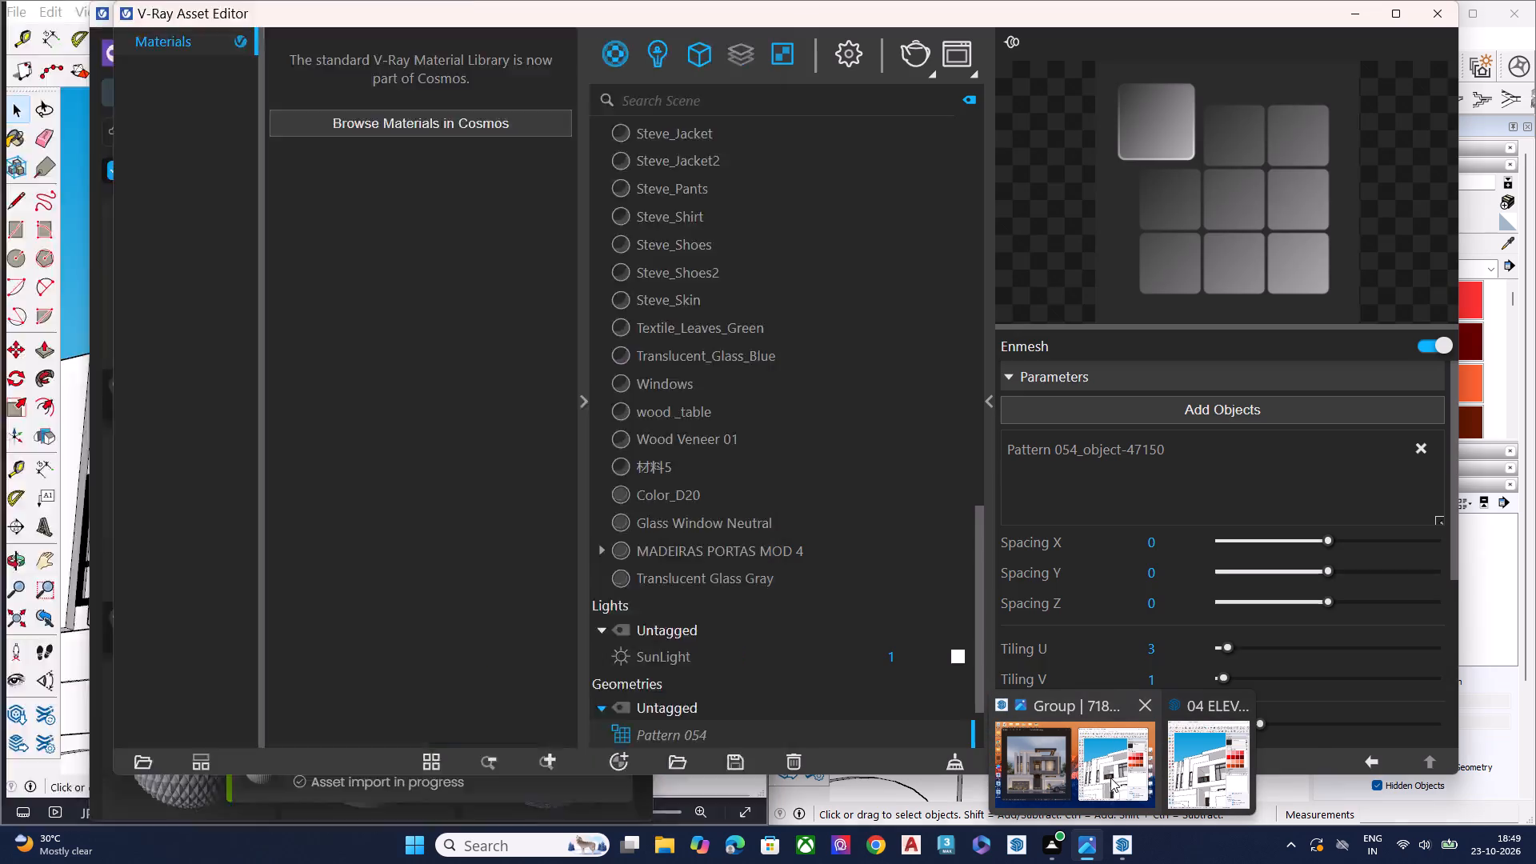
pyautogui.click(1042, 774)
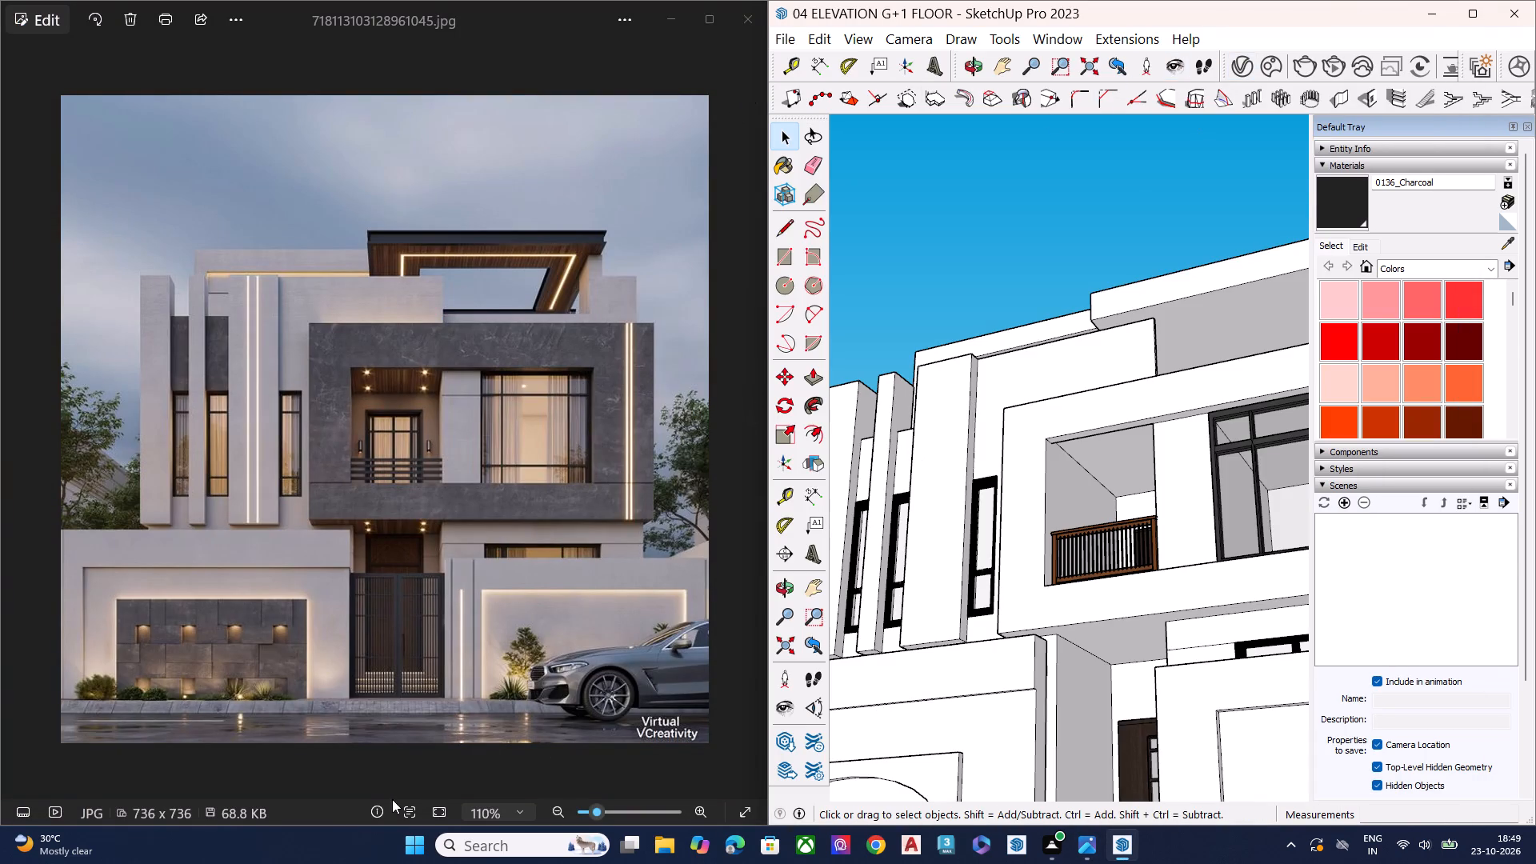
# Open the material library in Cosmos from the V-Ray Asset Editor and browse the online 3D Models category.
pyautogui.click(1245, 67)
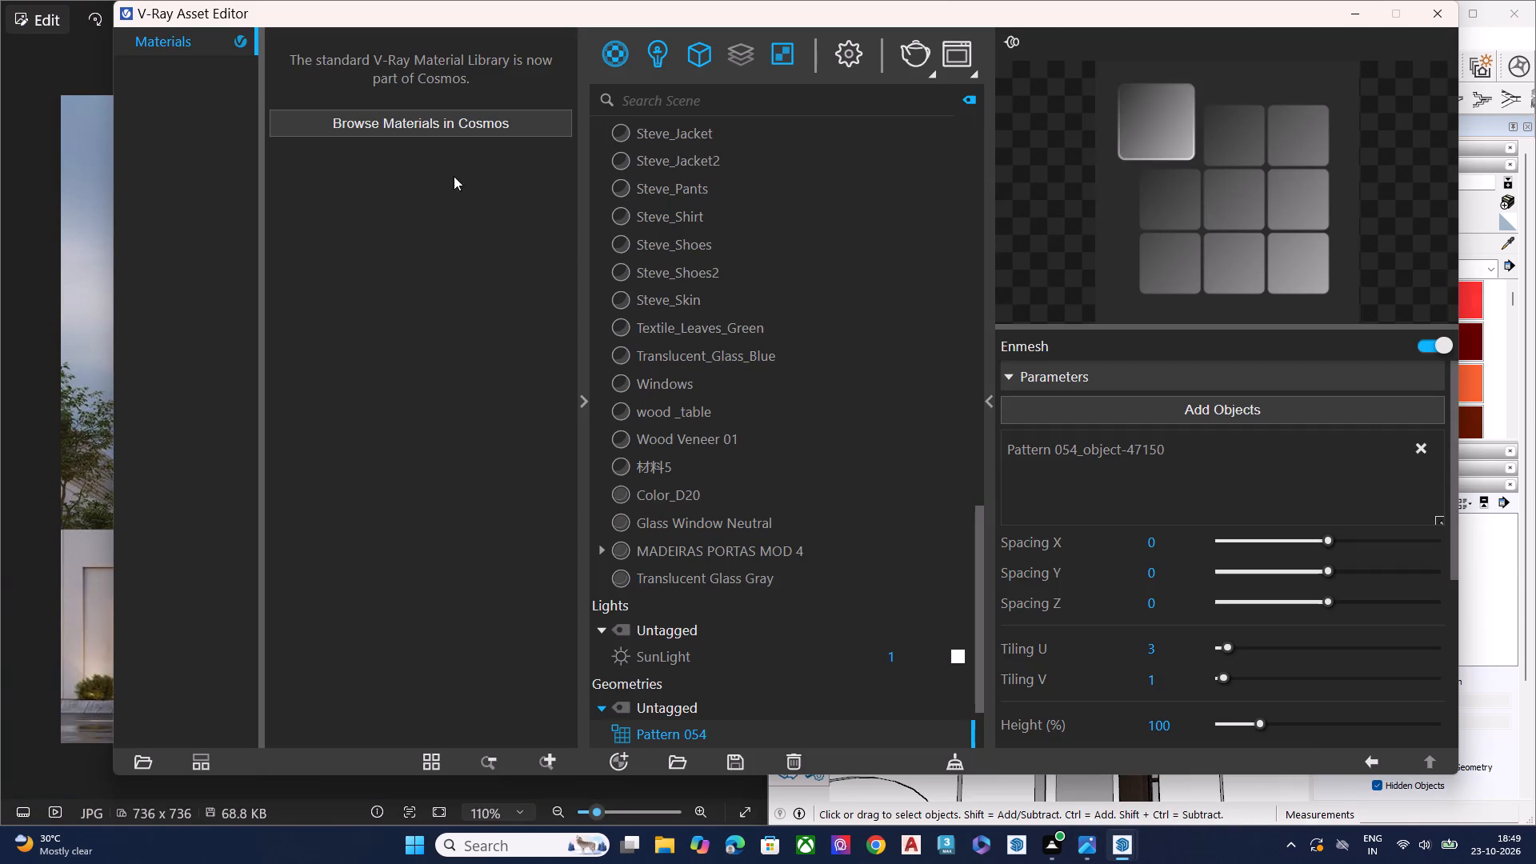
pyautogui.click(423, 127)
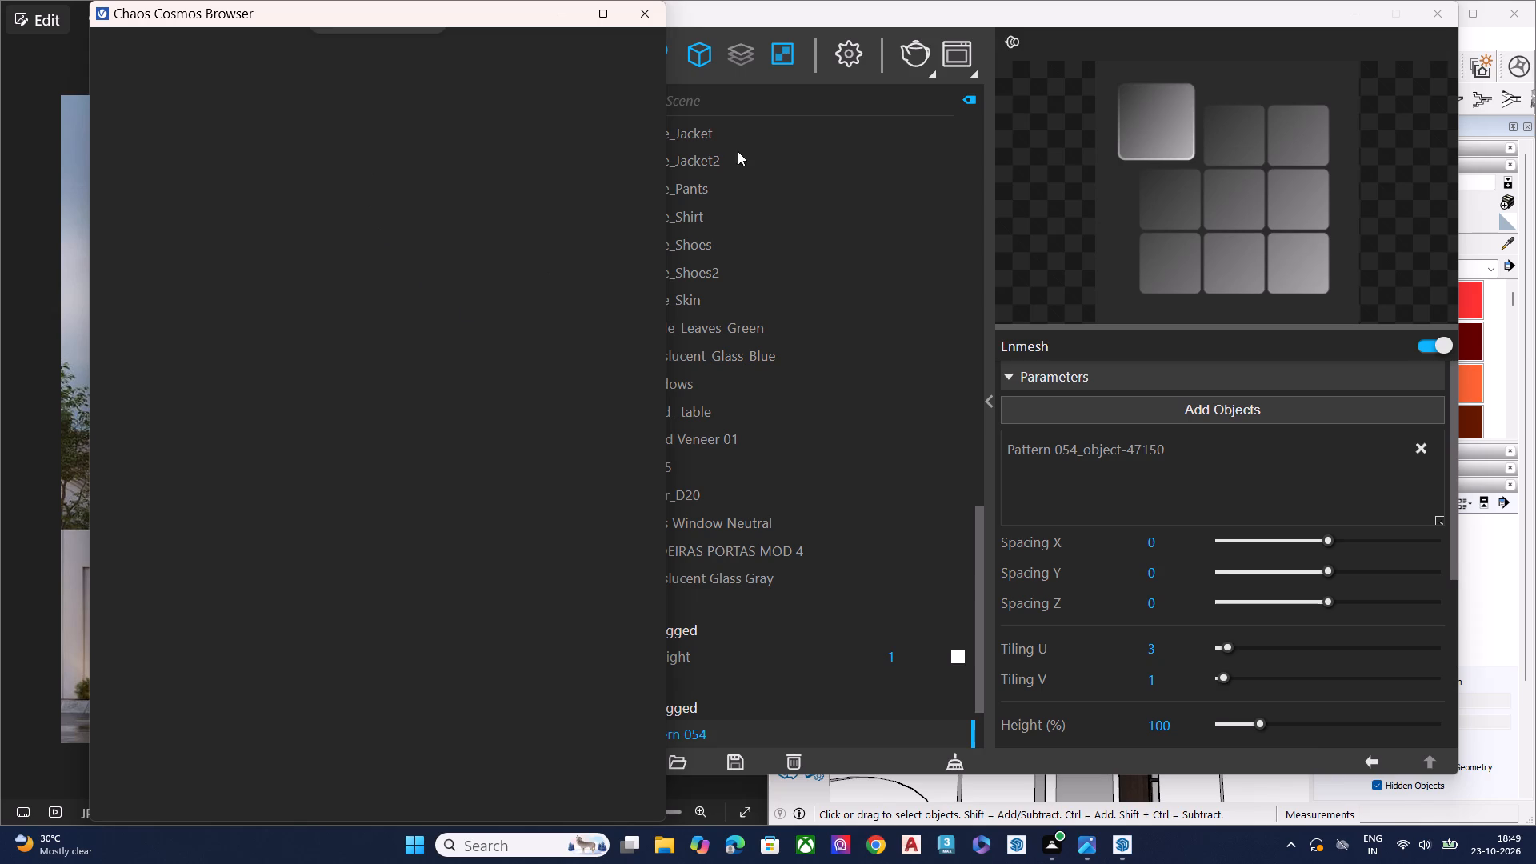
pyautogui.click(650, 19)
pyautogui.click(374, 127)
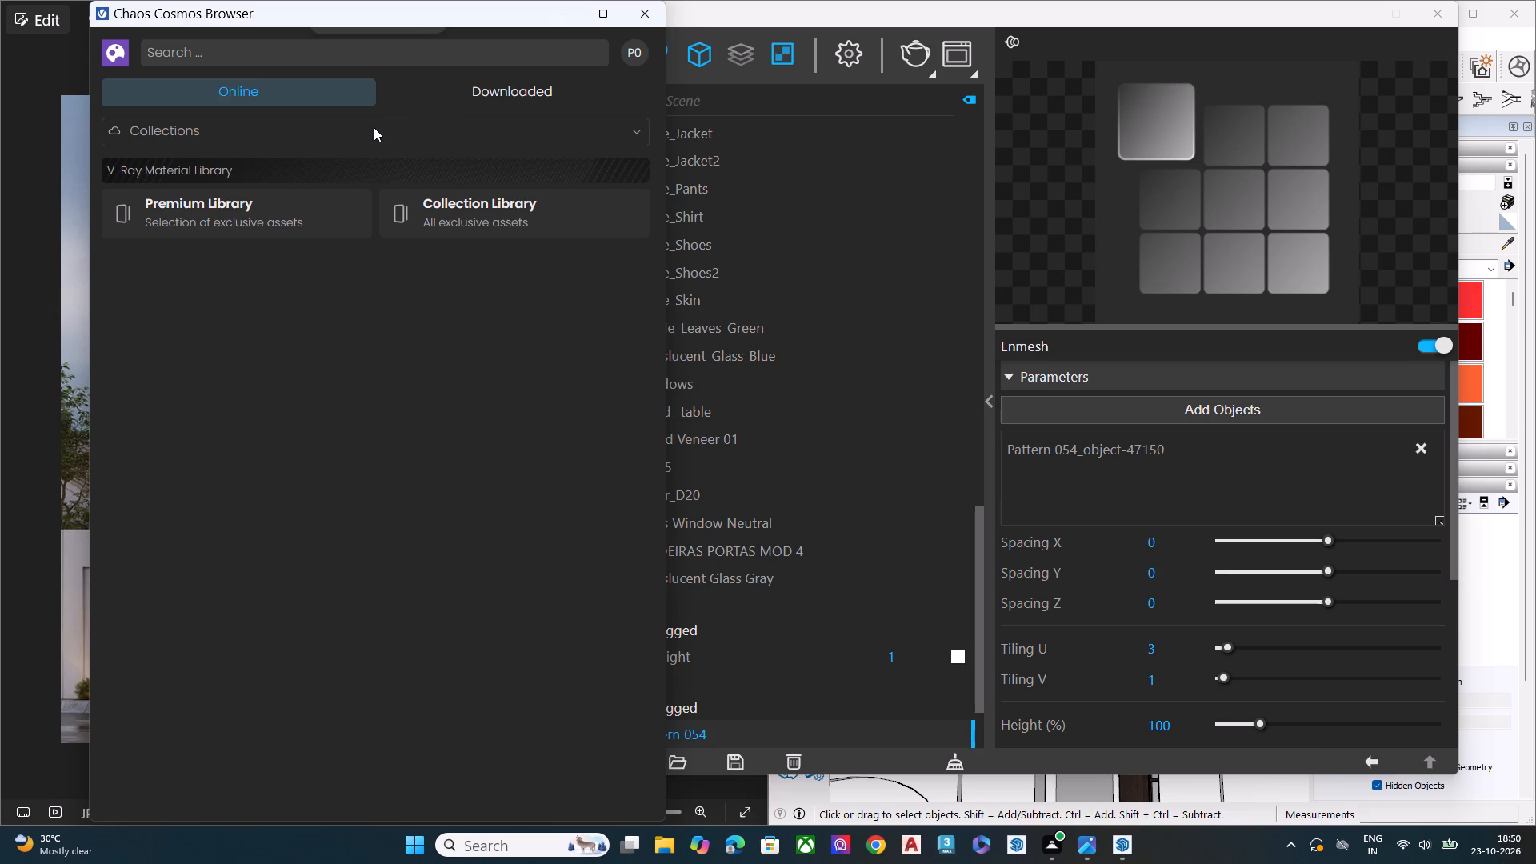
pyautogui.click(302, 127)
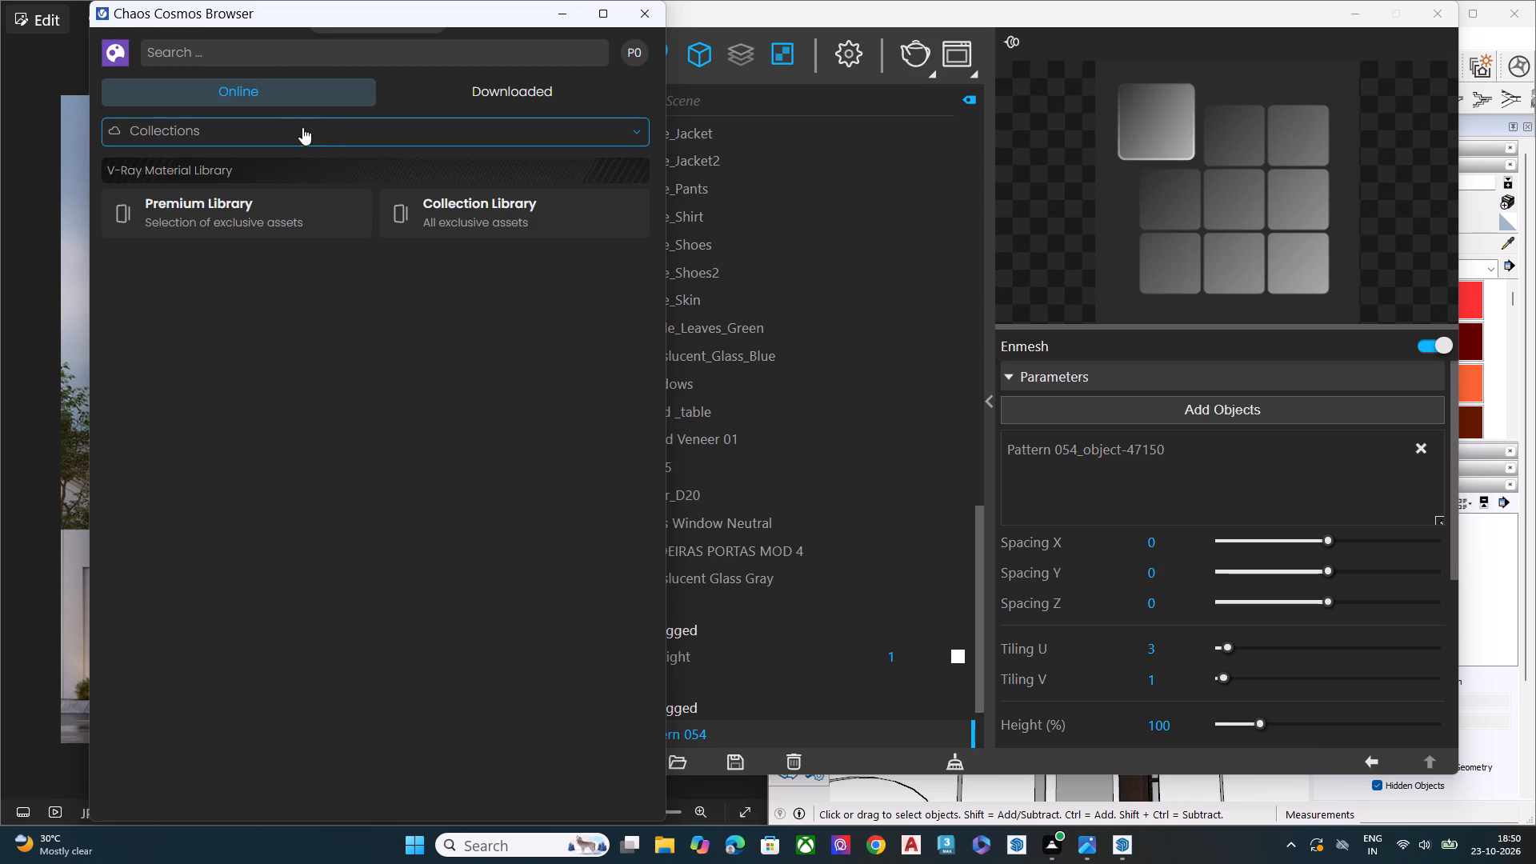
pyautogui.click(223, 162)
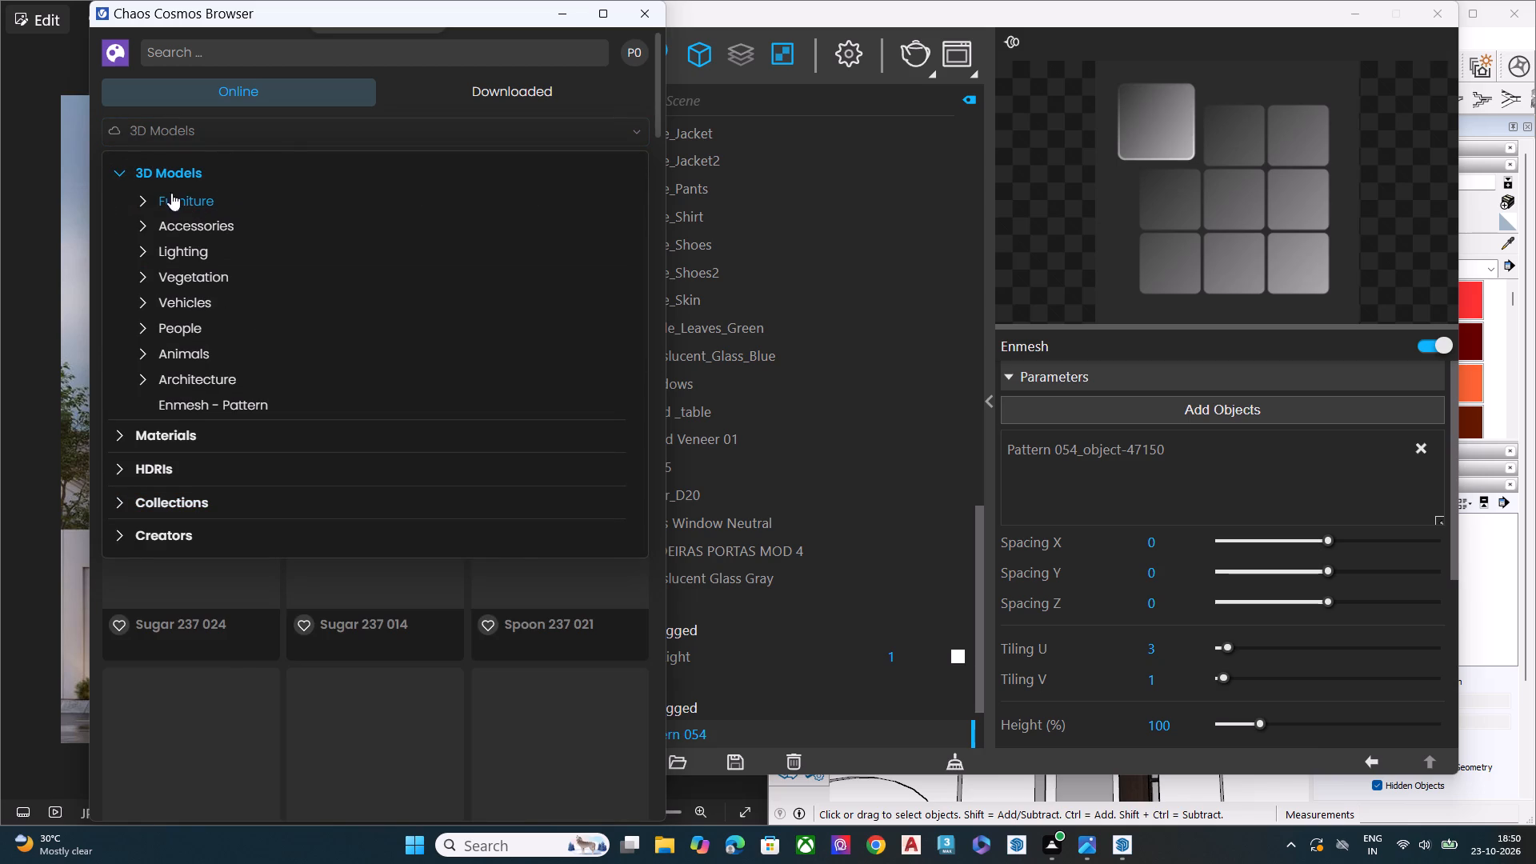
pyautogui.click(144, 175)
pyautogui.scroll(-10, 425, 322)
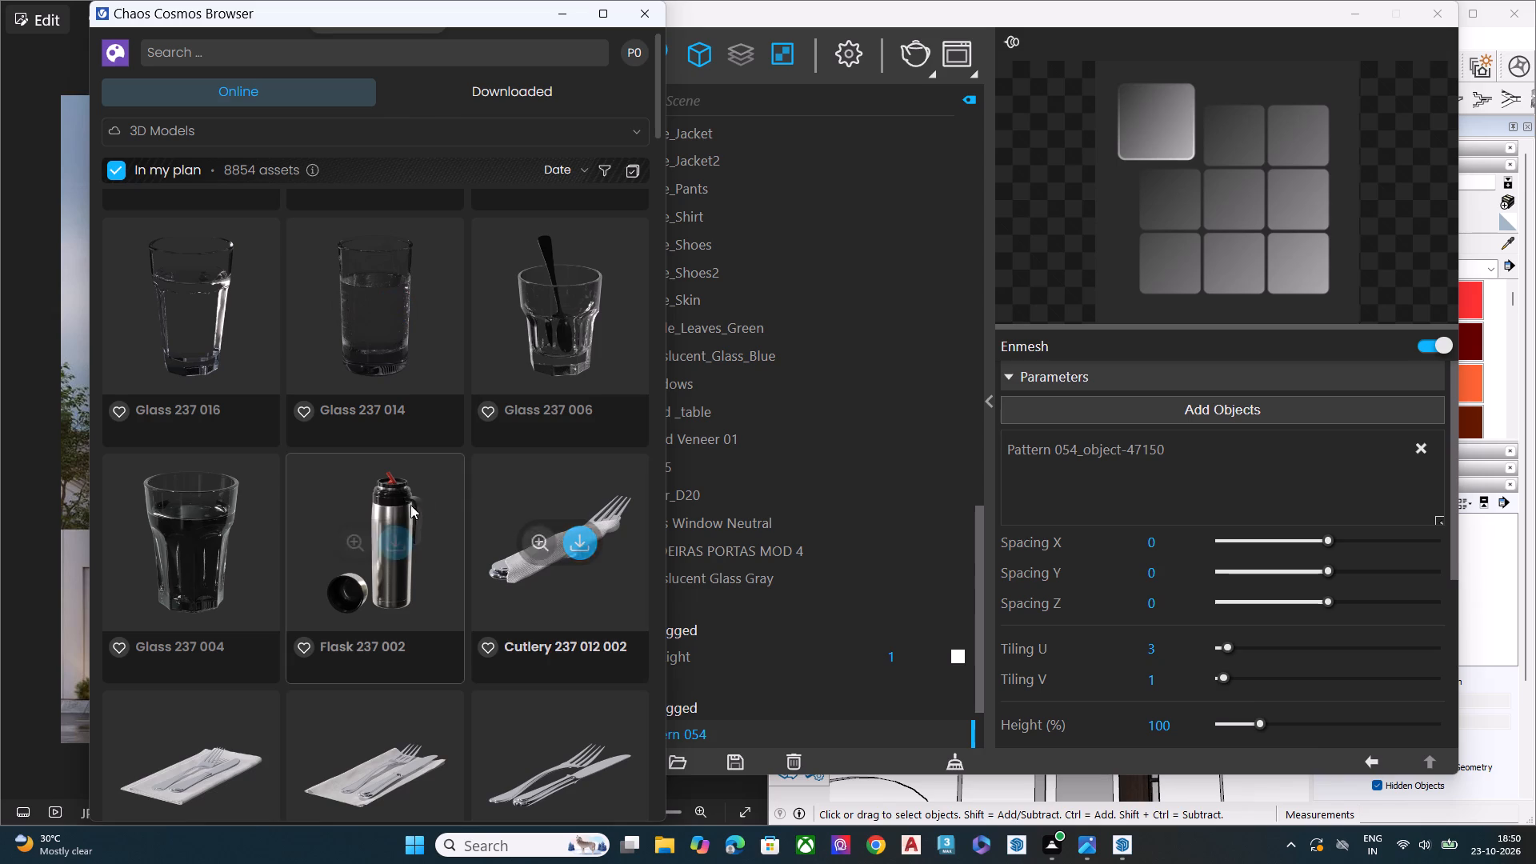
pyautogui.scroll(-1, 374, 506)
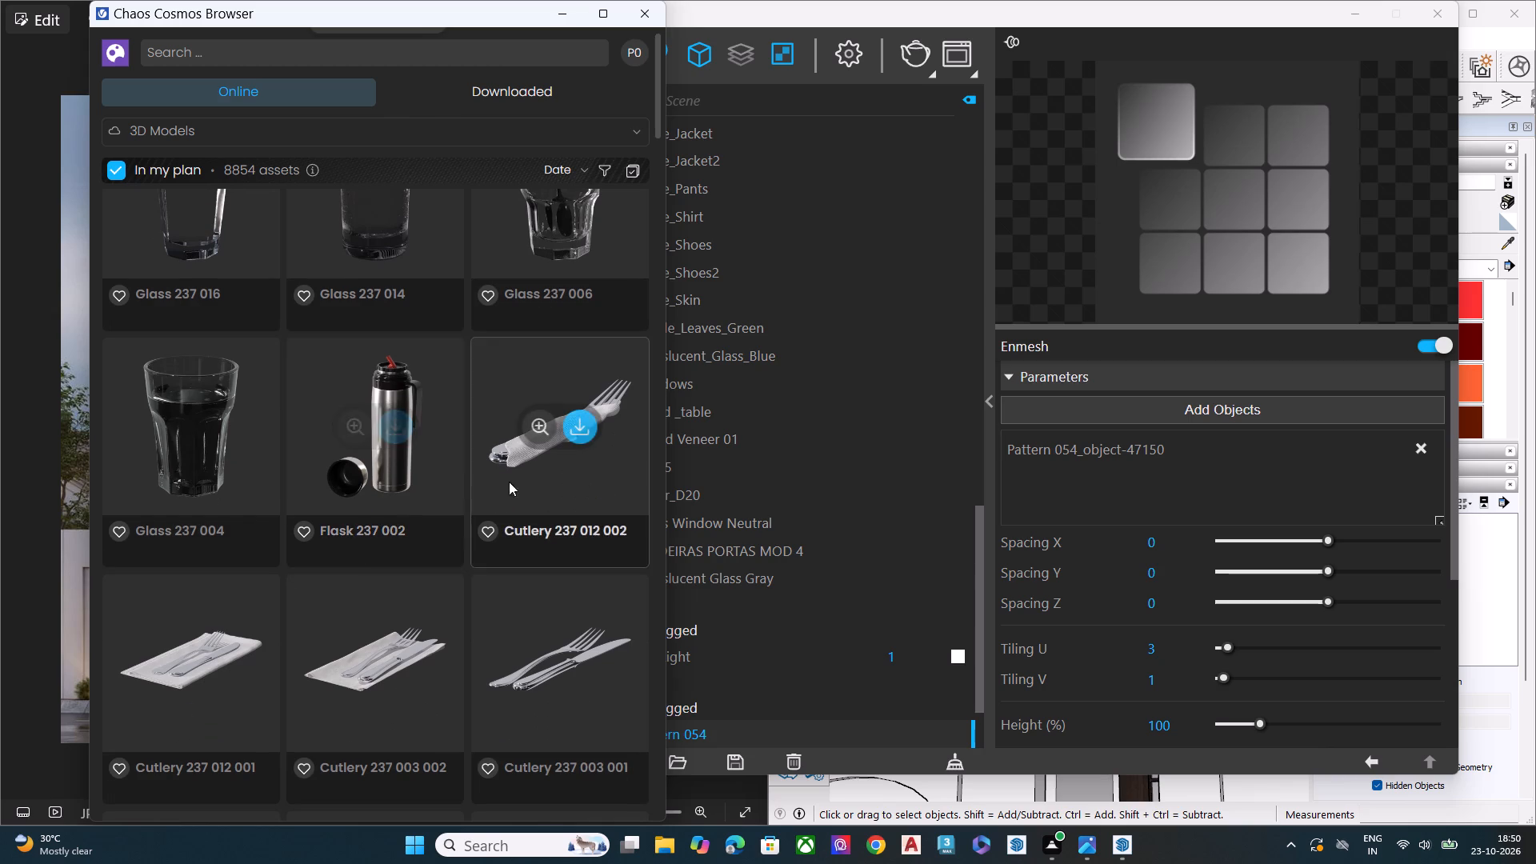
pyautogui.scroll(-1, 457, 517)
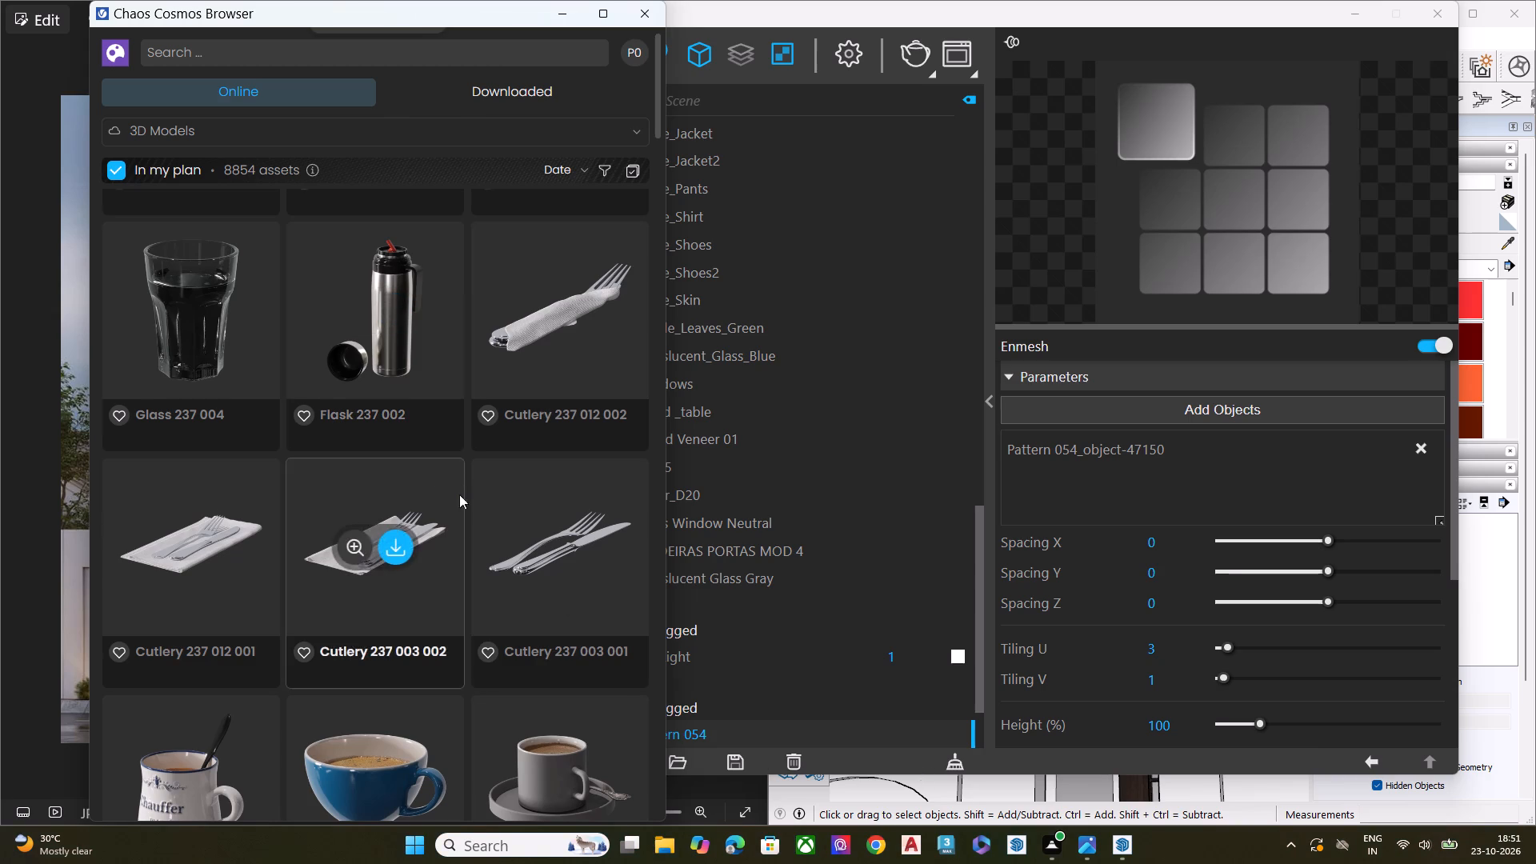
pyautogui.scroll(-6, 462, 506)
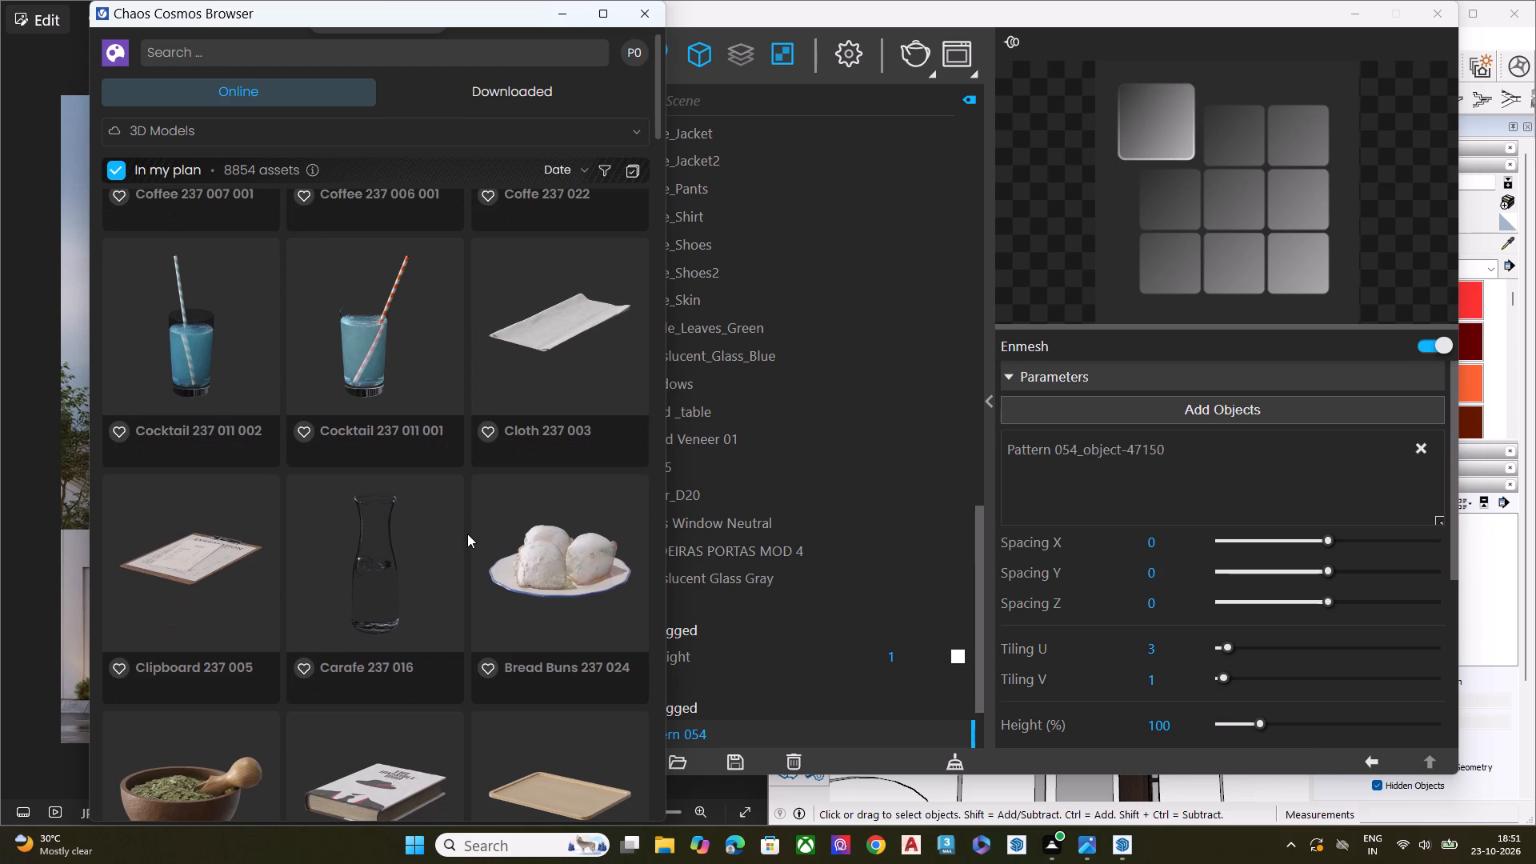
pyautogui.scroll(-3, 467, 534)
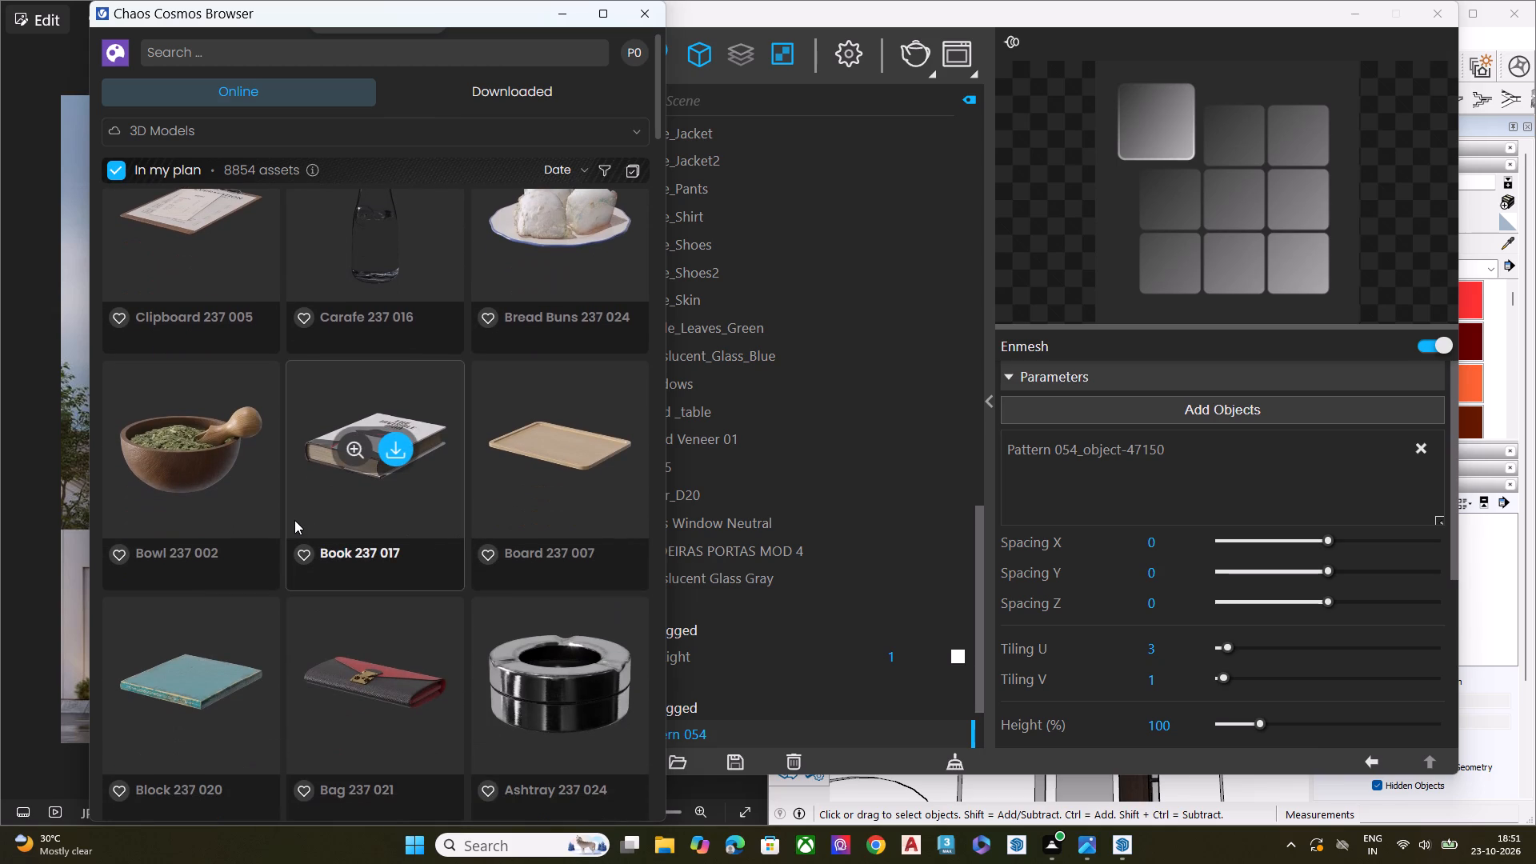
pyautogui.scroll(-5, 386, 567)
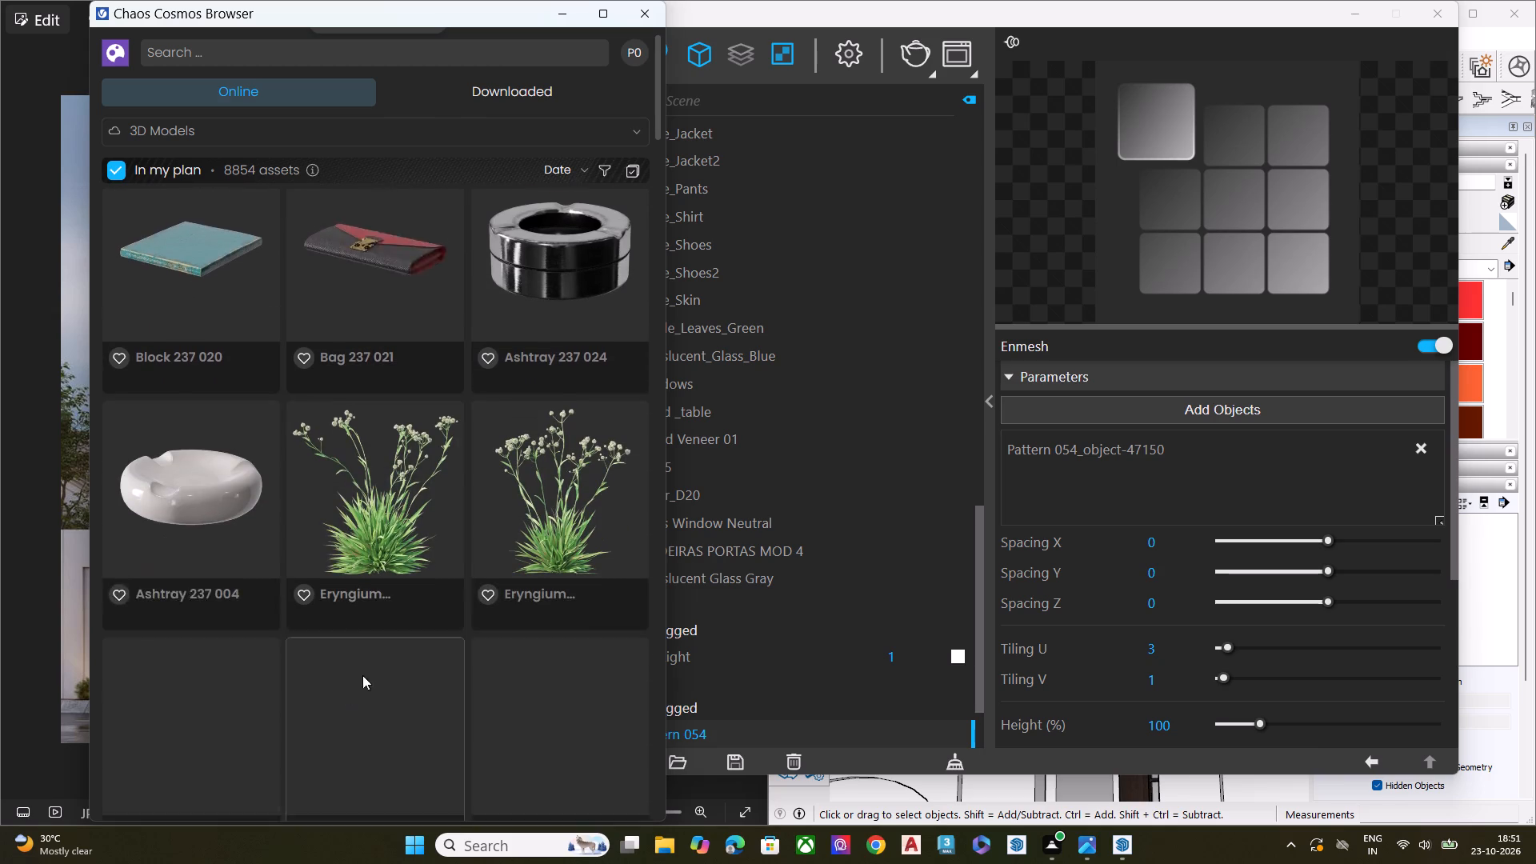
pyautogui.scroll(-8, 422, 565)
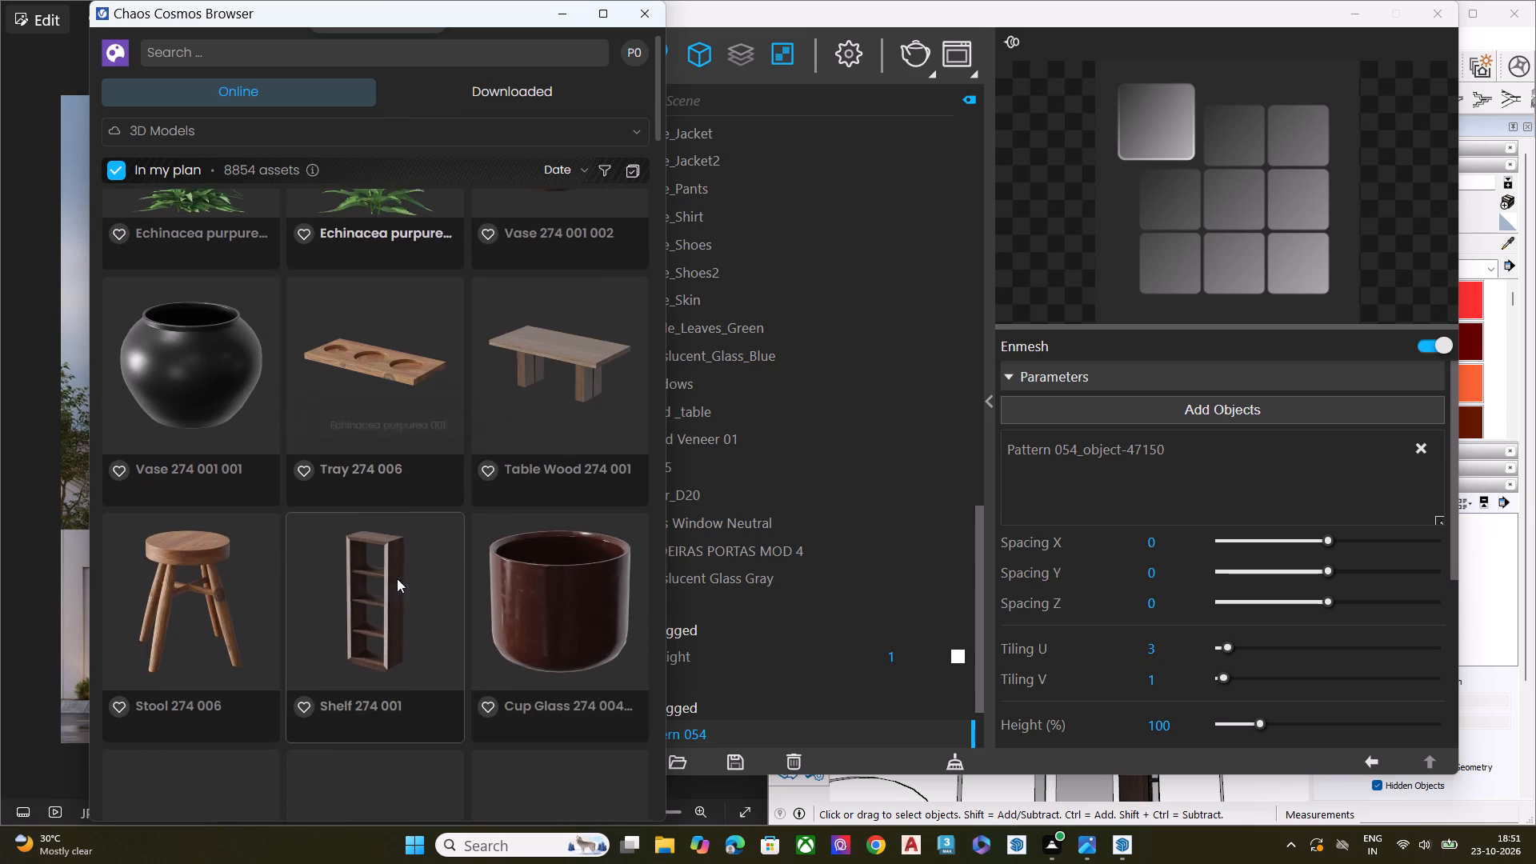
pyautogui.scroll(-2, 368, 598)
pyautogui.scroll(1, 794, 537)
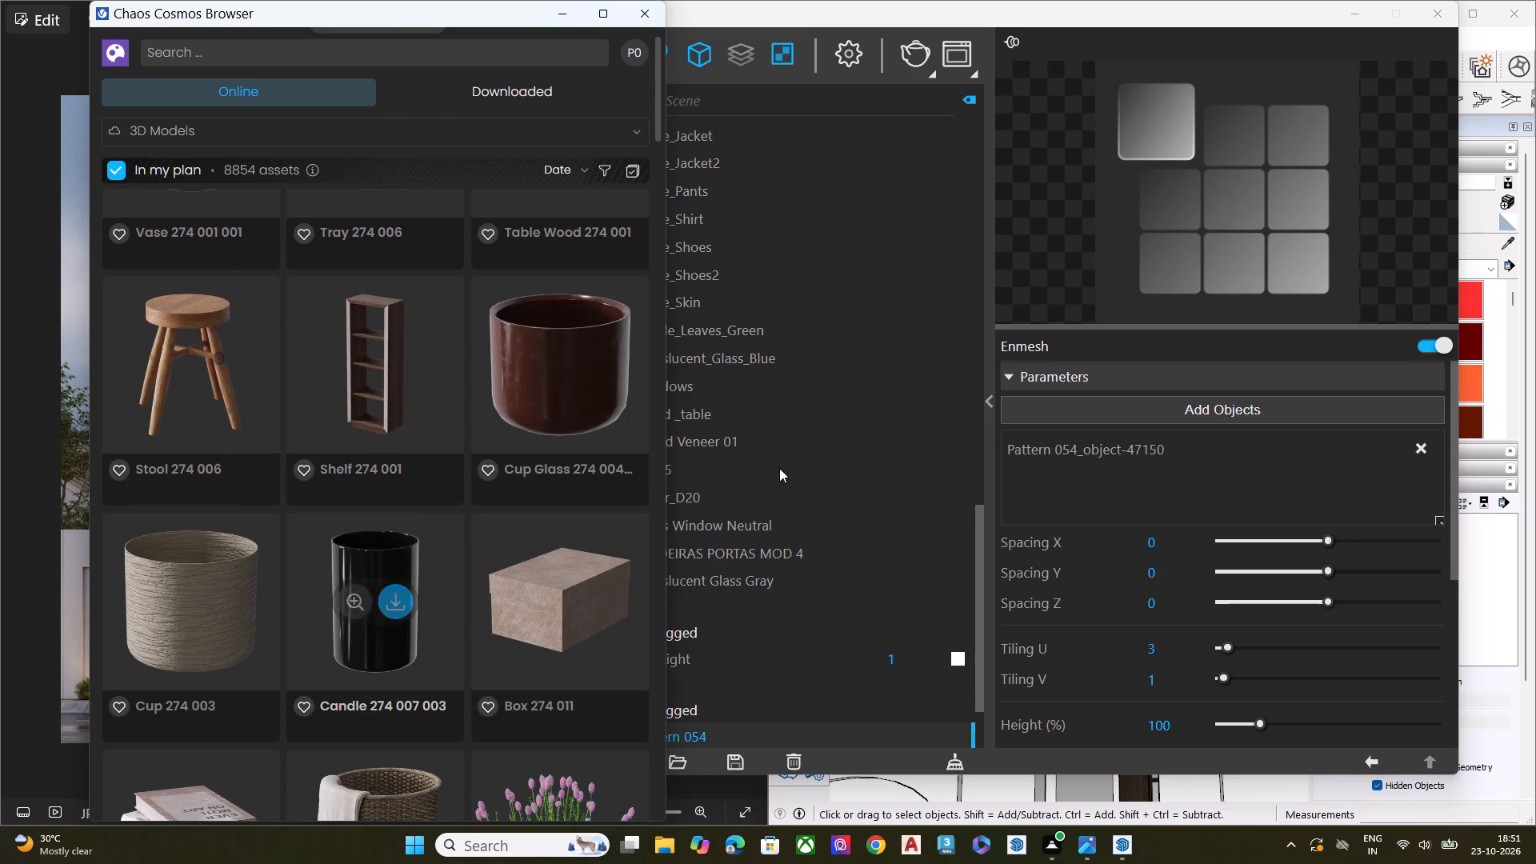
pyautogui.scroll(-5, 463, 457)
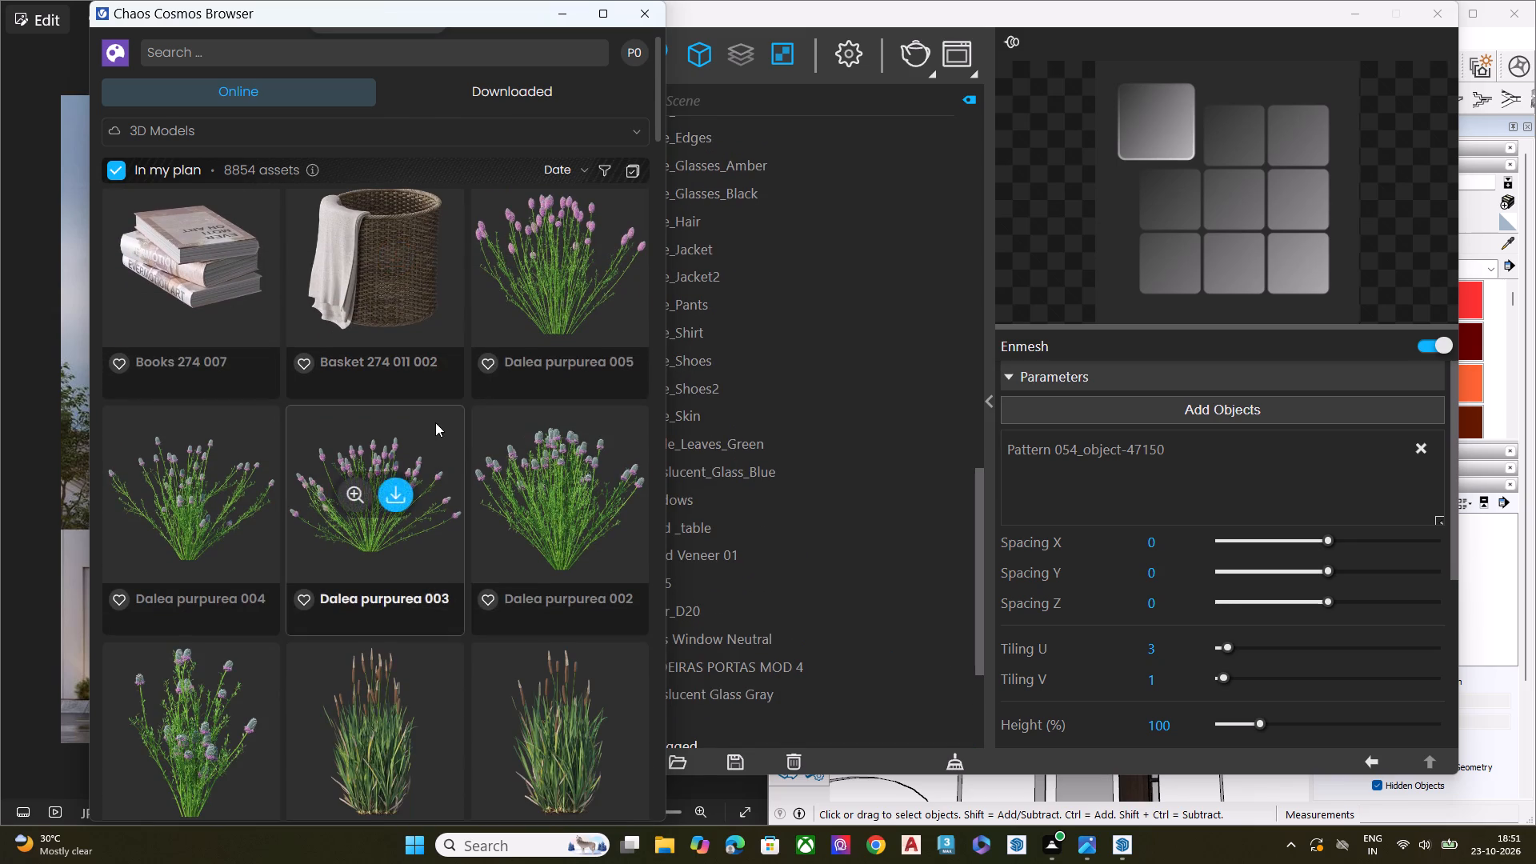
pyautogui.scroll(-1, 403, 372)
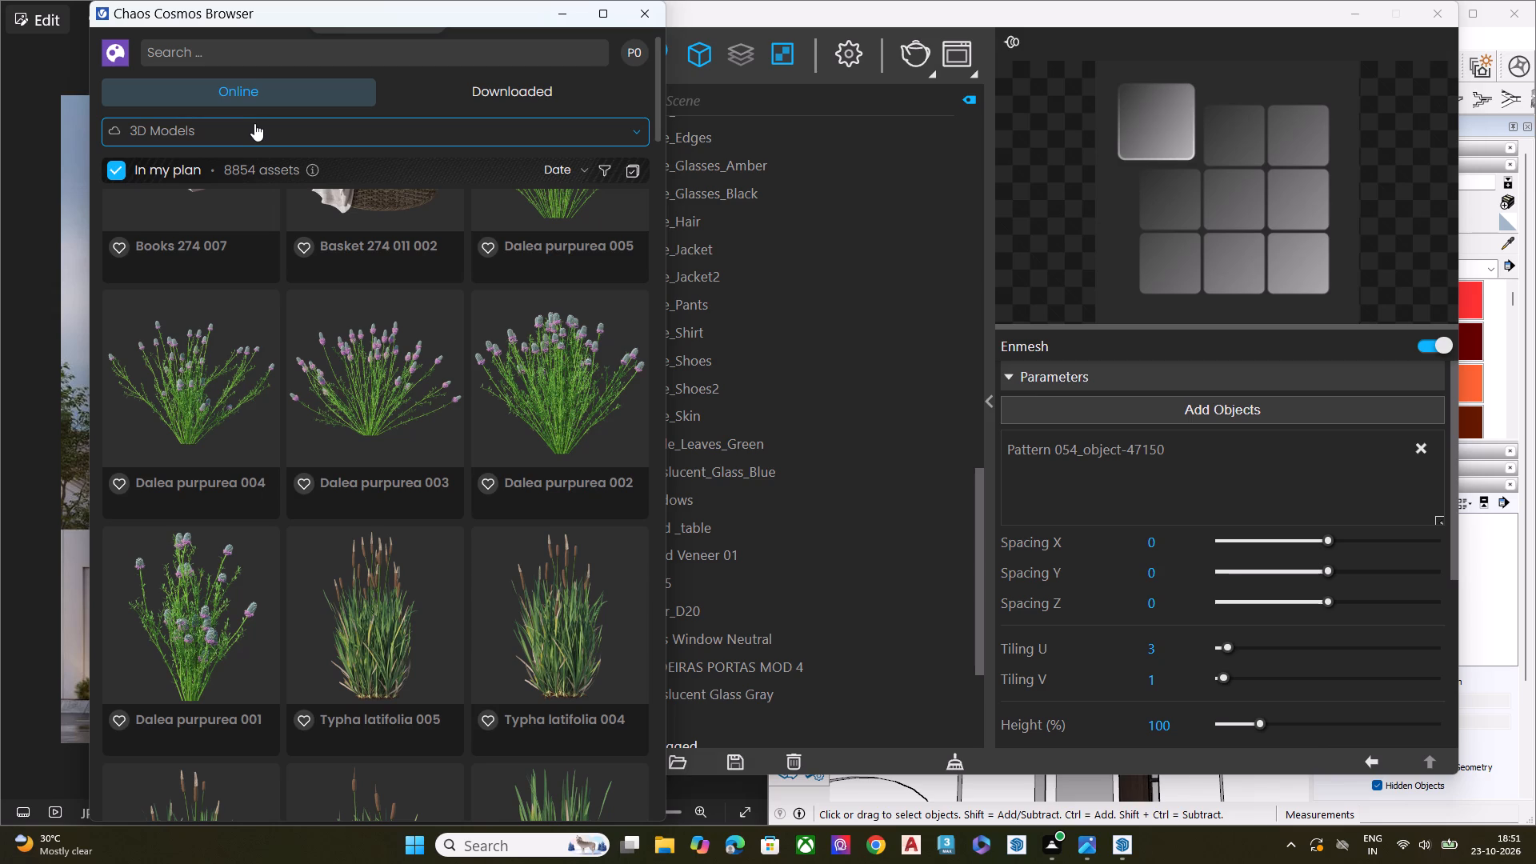
# Delete the Pattern 054 Enmesh and its Pattern 054_object proxy mesh from the scene geometries in the V-Ray Asset Editor.
pyautogui.scroll(-8, 803, 398)
pyautogui.scroll(1, 829, 403)
pyautogui.scroll(-3, 829, 405)
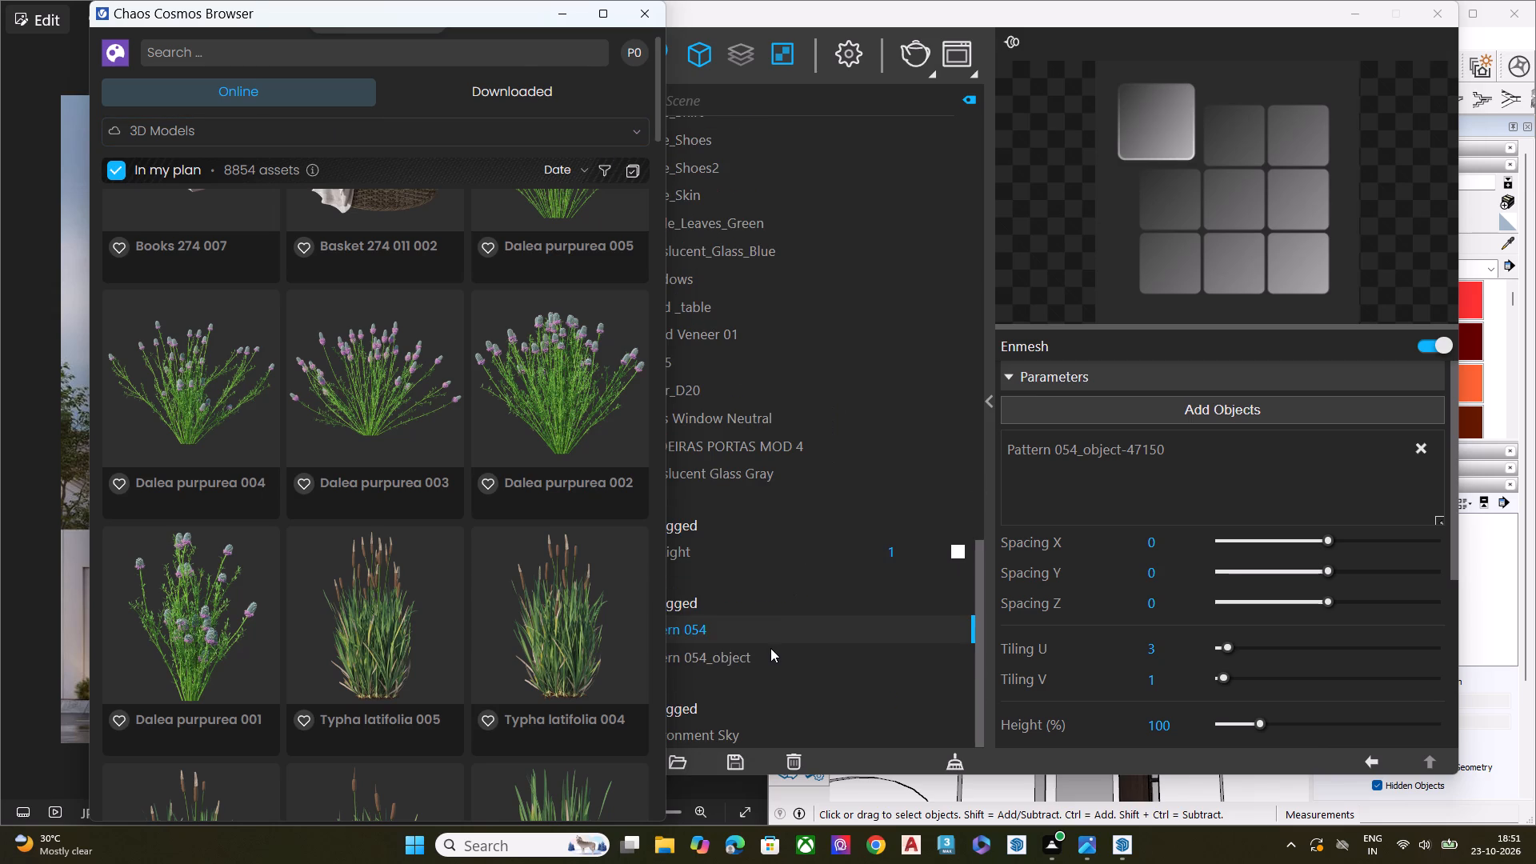
pyautogui.rightClick(774, 635)
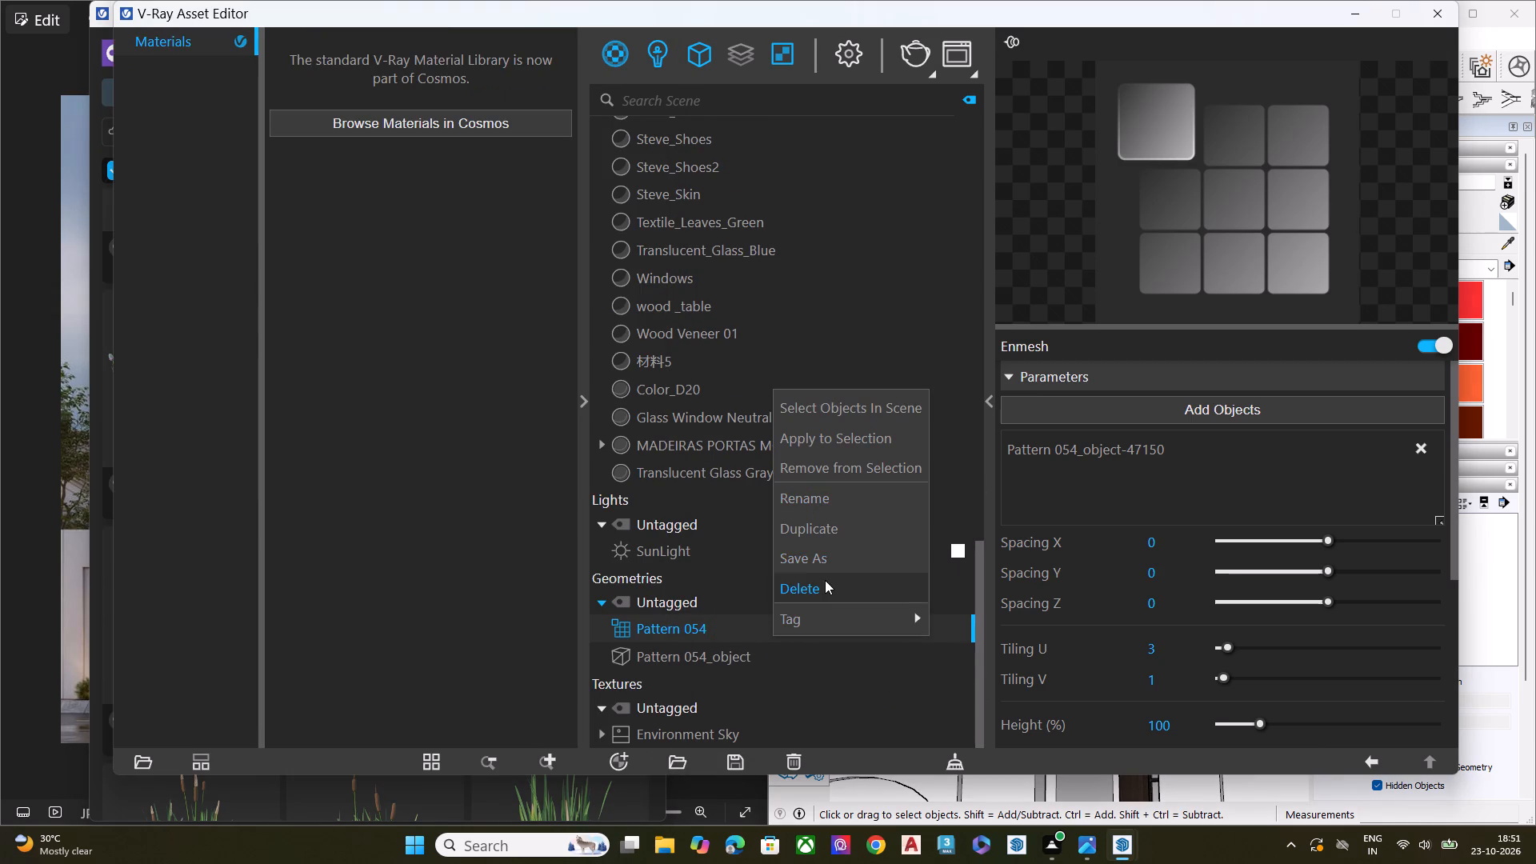
pyautogui.click(826, 588)
pyautogui.click(797, 426)
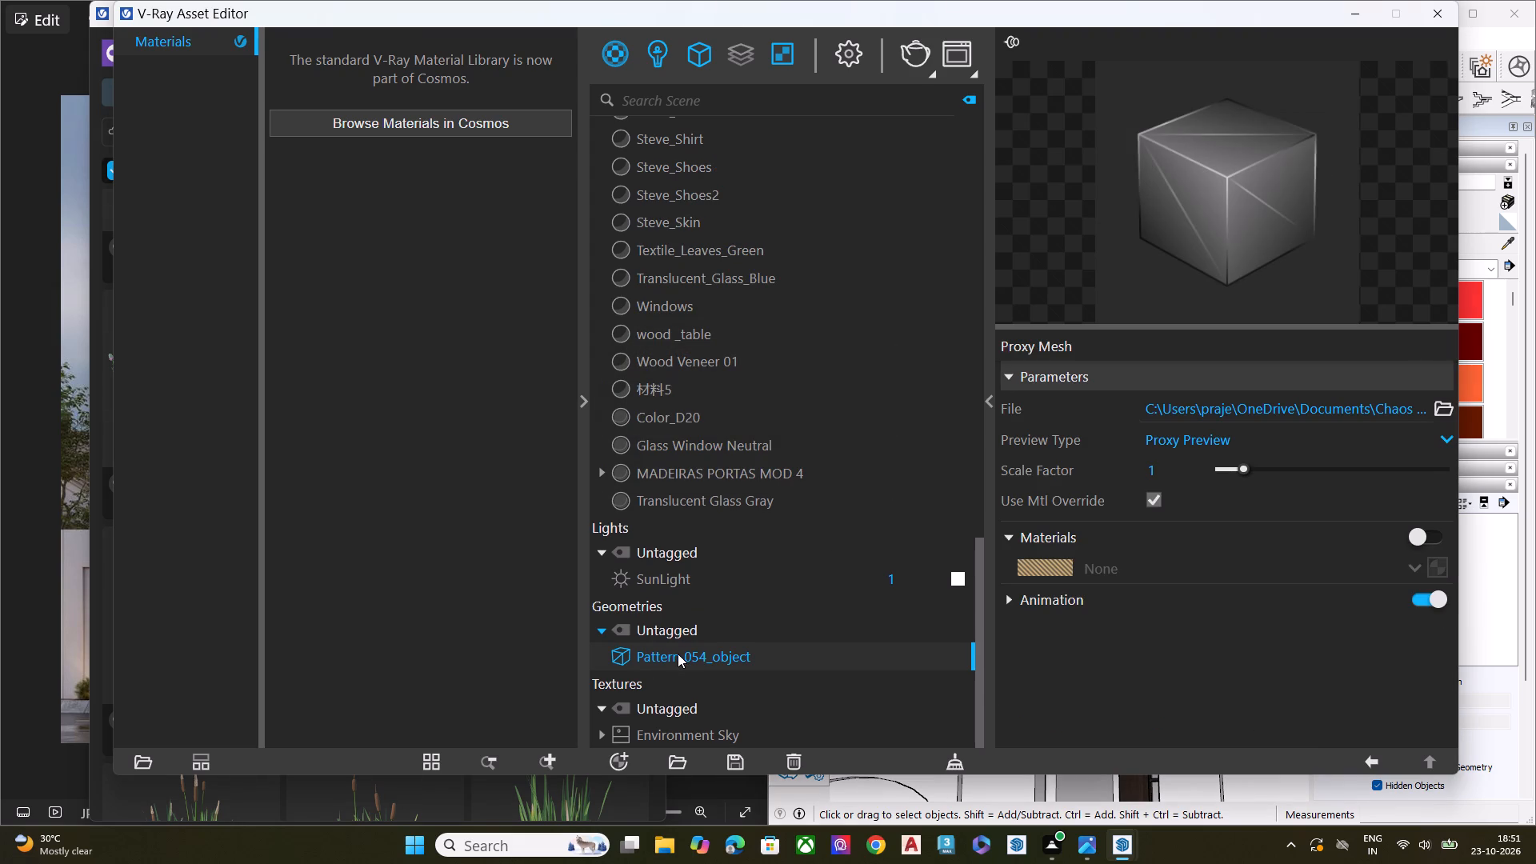
pyautogui.rightClick(678, 654)
pyautogui.click(757, 613)
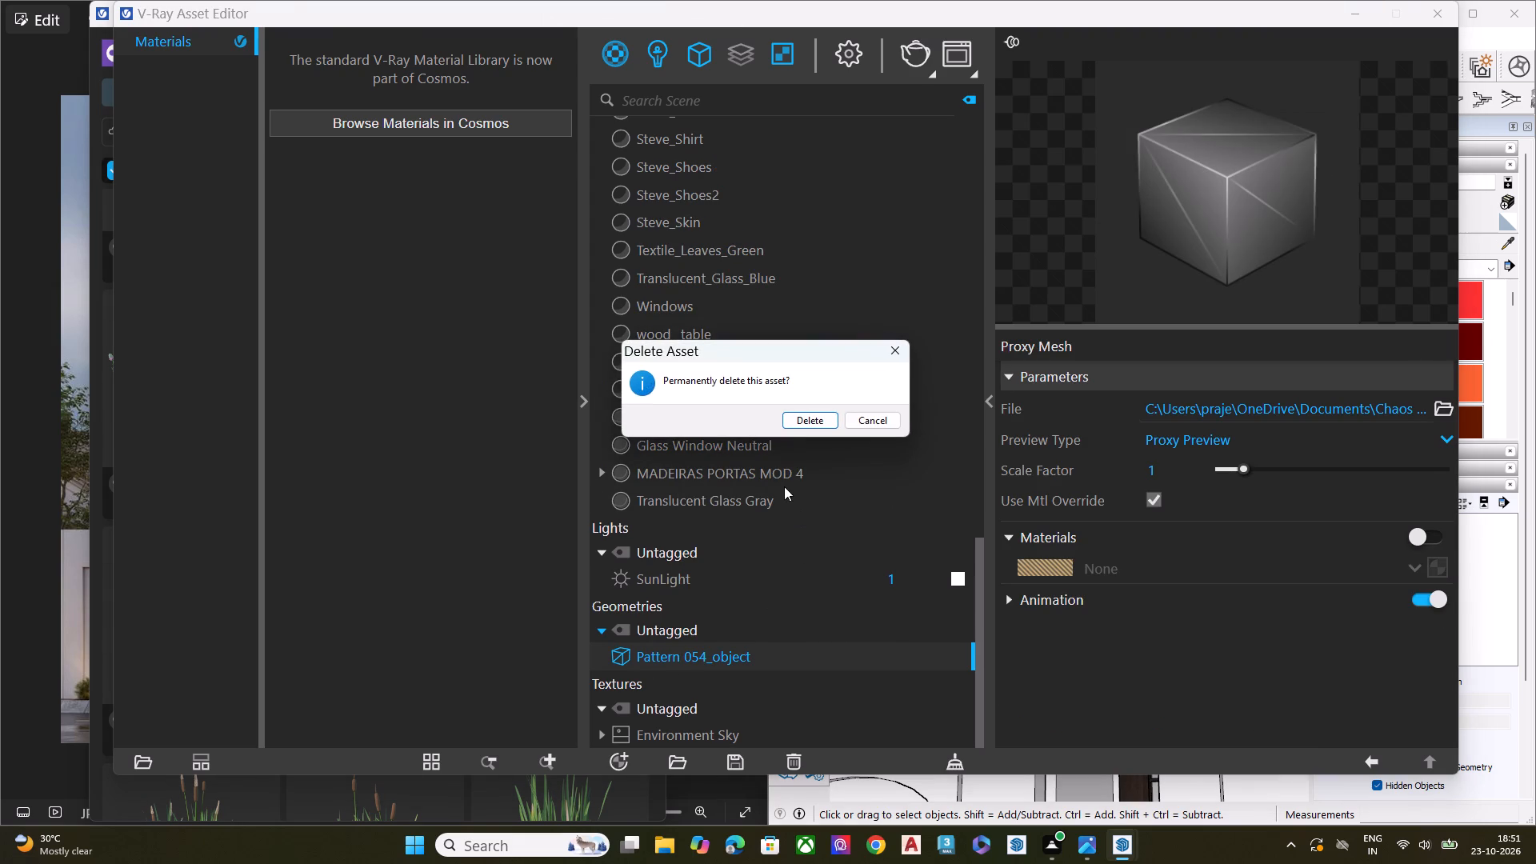
pyautogui.click(807, 427)
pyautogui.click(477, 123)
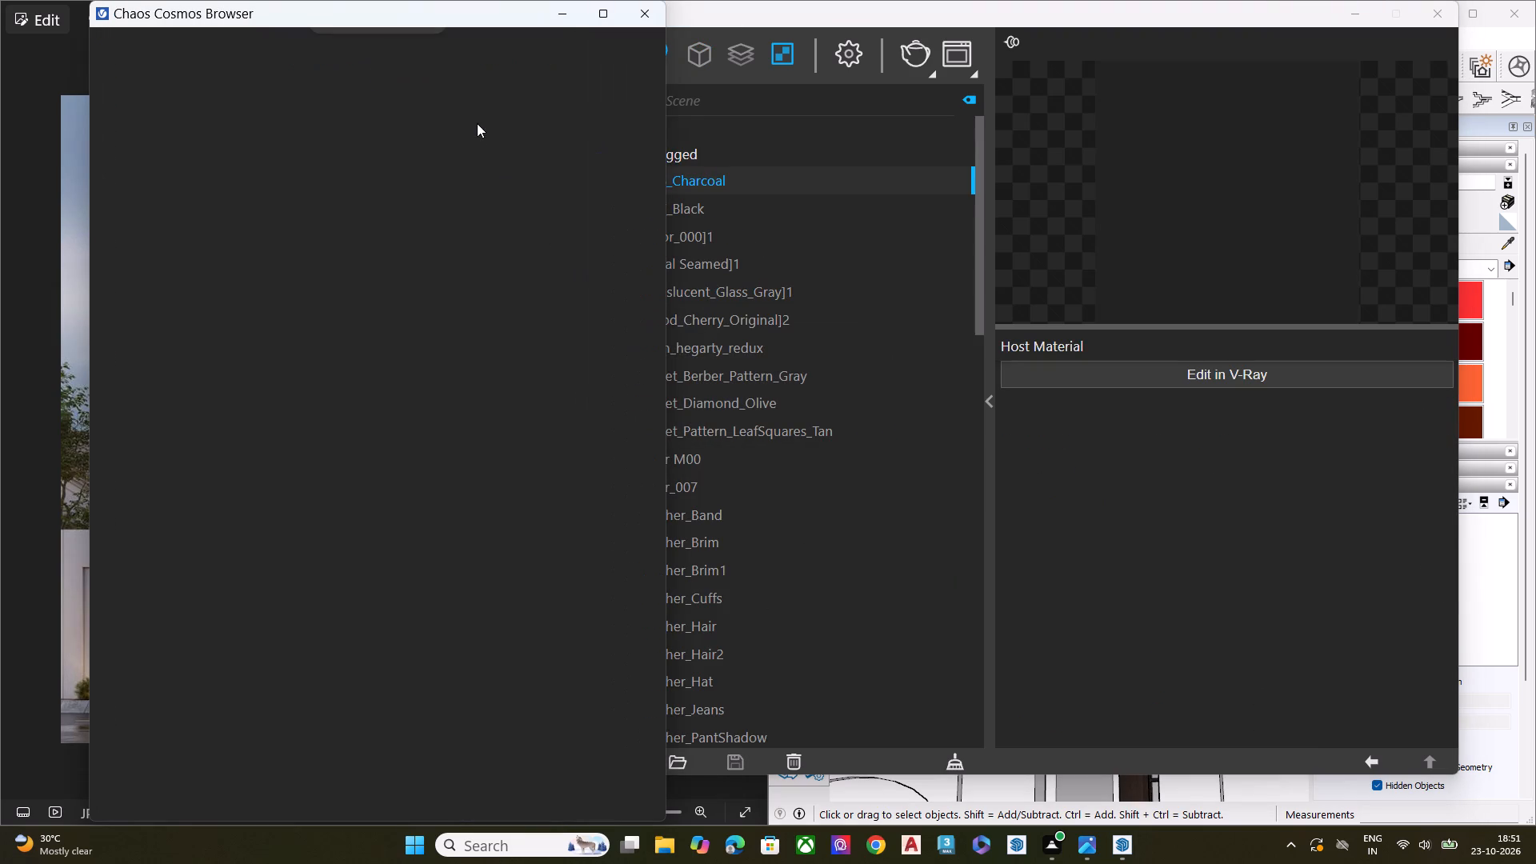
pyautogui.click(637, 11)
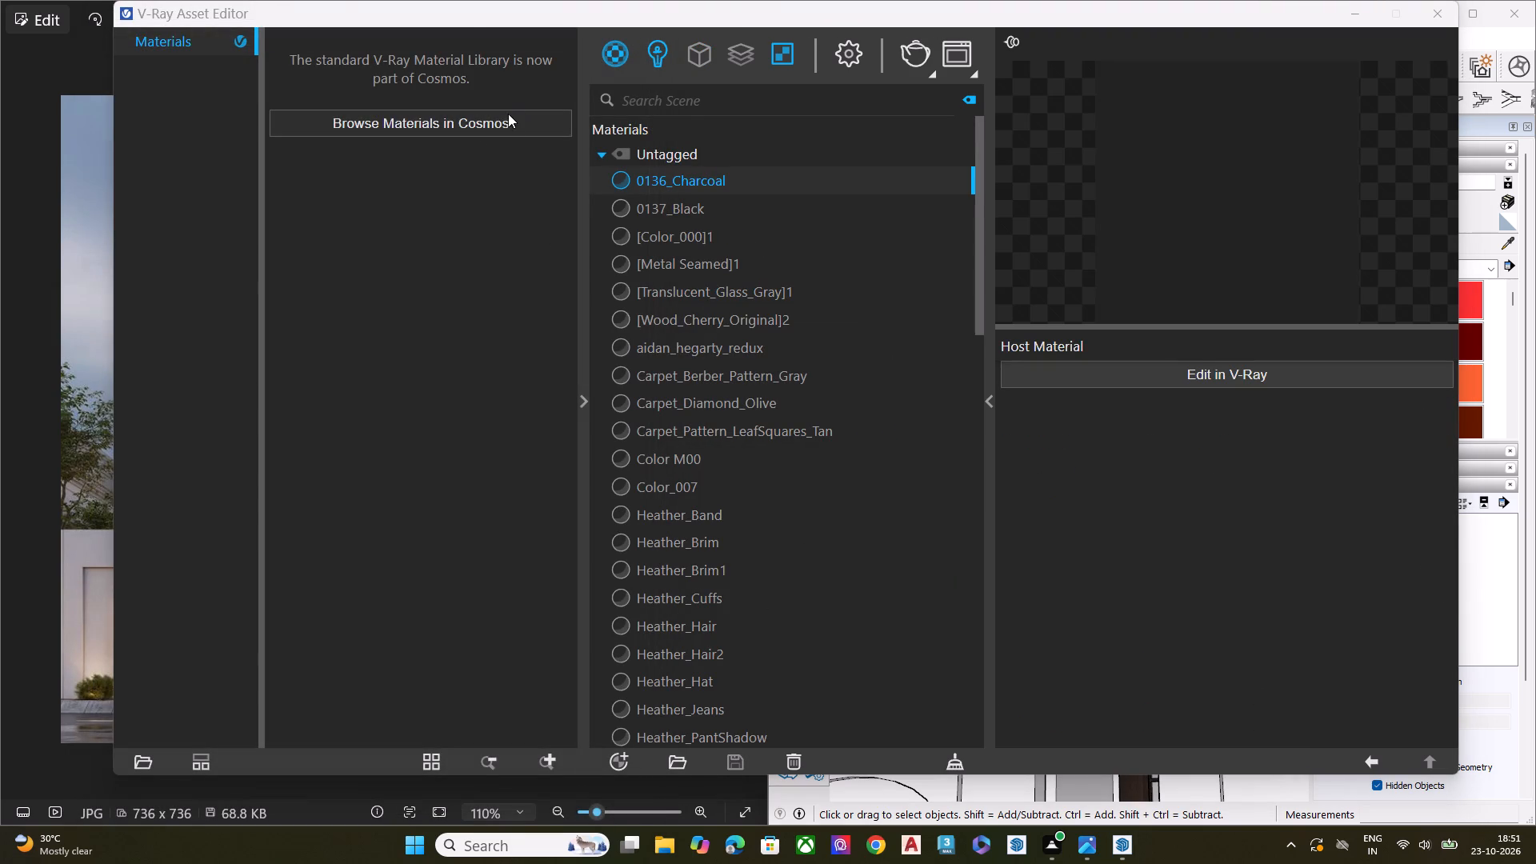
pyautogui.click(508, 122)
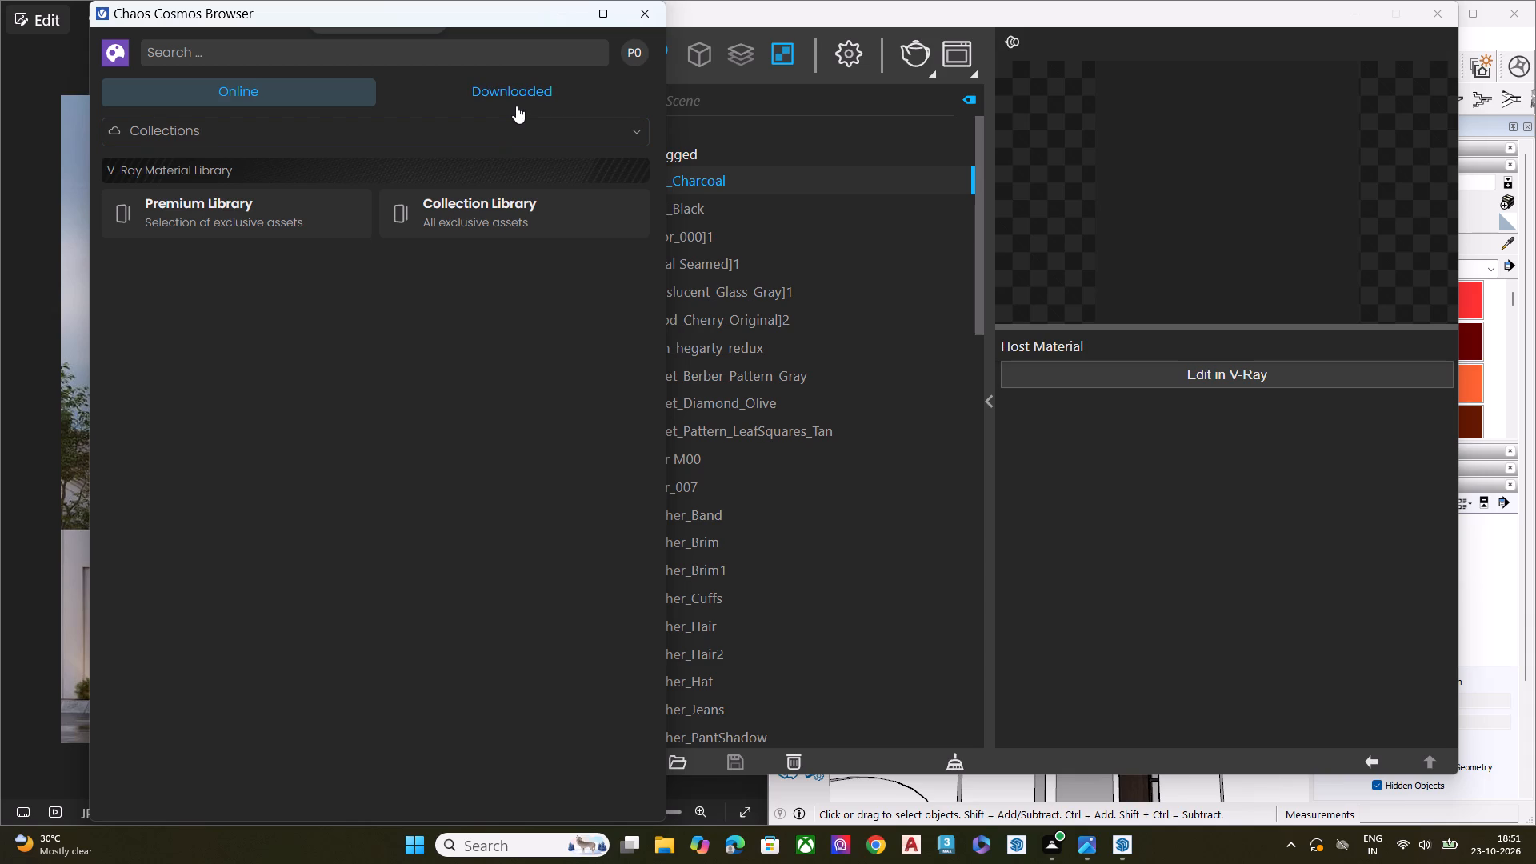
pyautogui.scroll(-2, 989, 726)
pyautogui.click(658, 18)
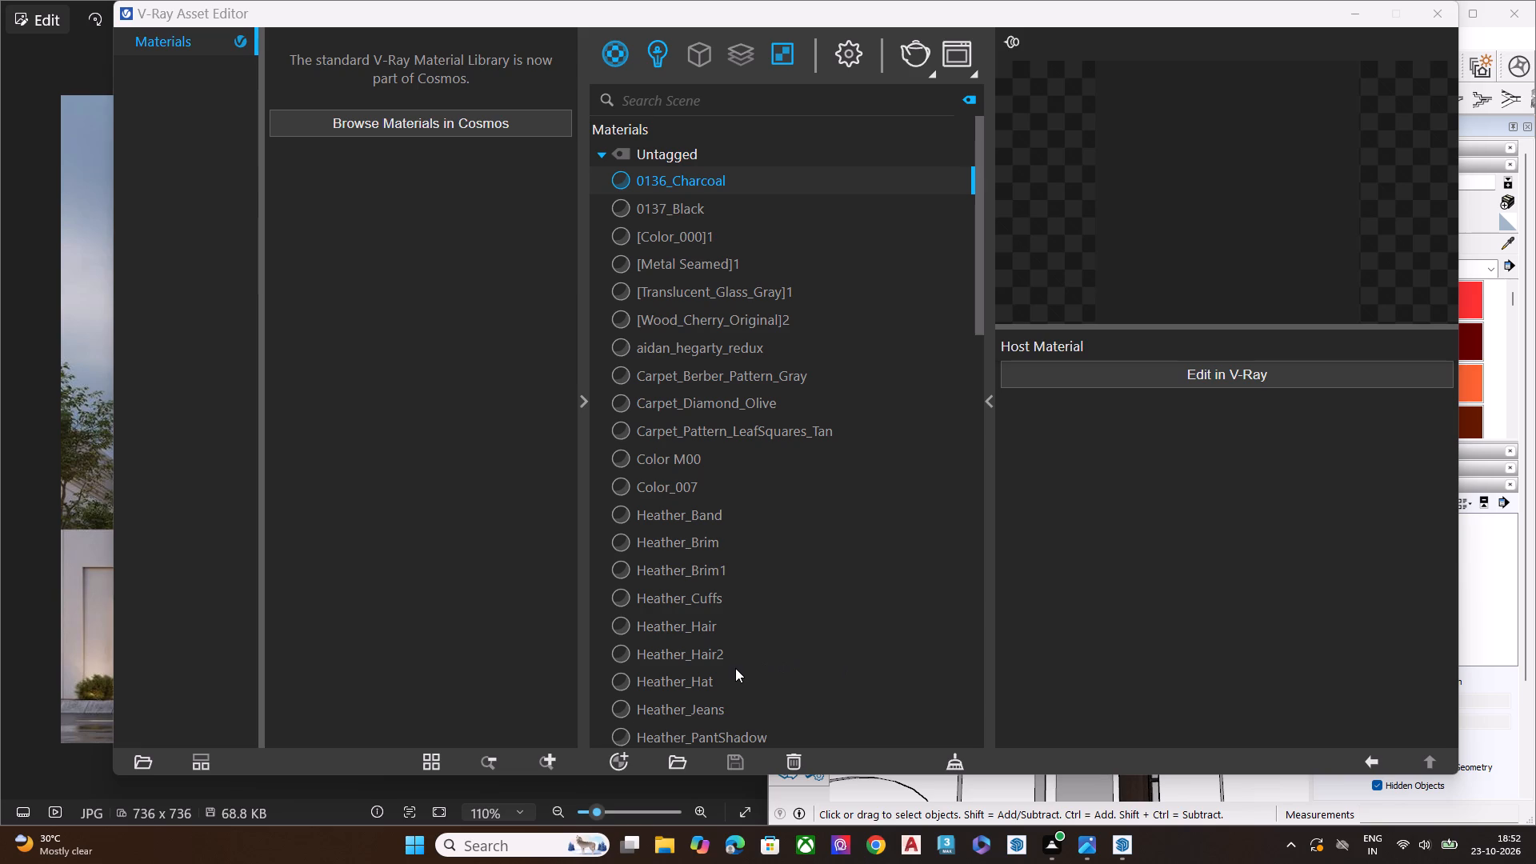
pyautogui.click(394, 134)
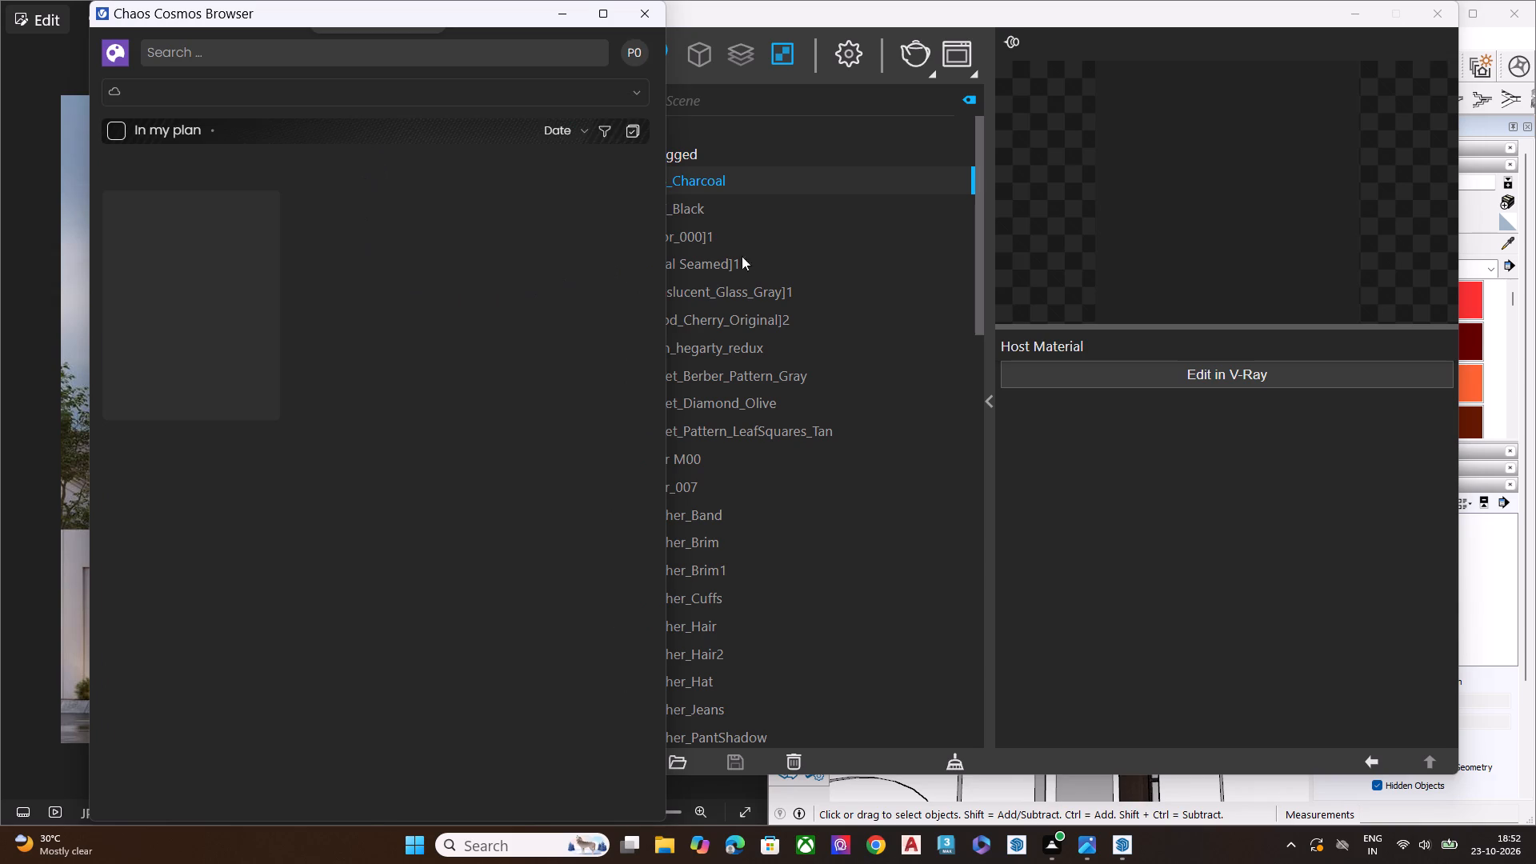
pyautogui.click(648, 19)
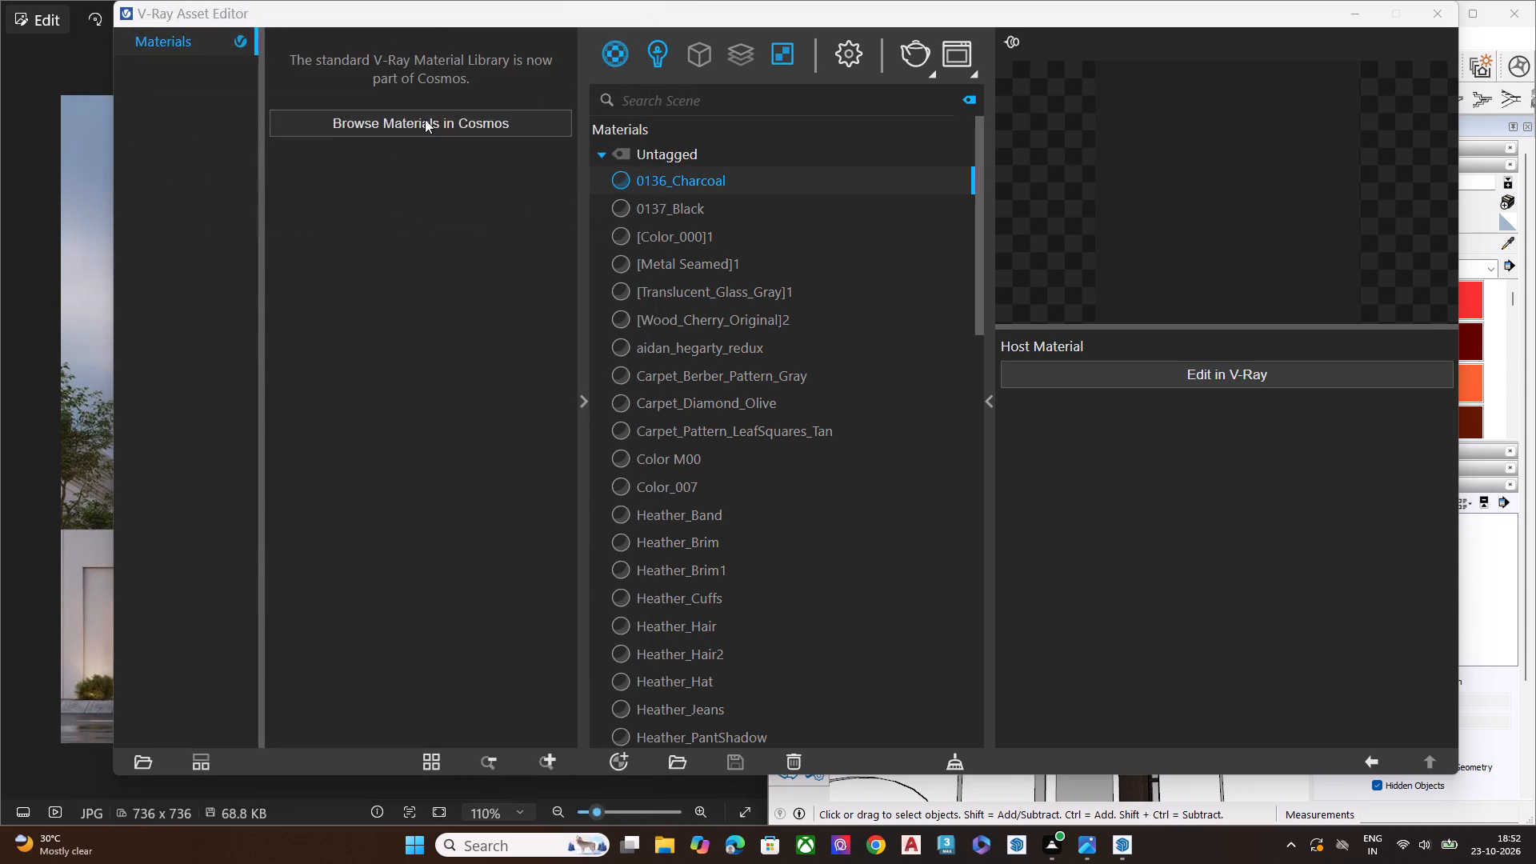
# Reopen the Cosmos material library, expand its category list and minimize the V-Ray Asset Editor.
pyautogui.click(425, 119)
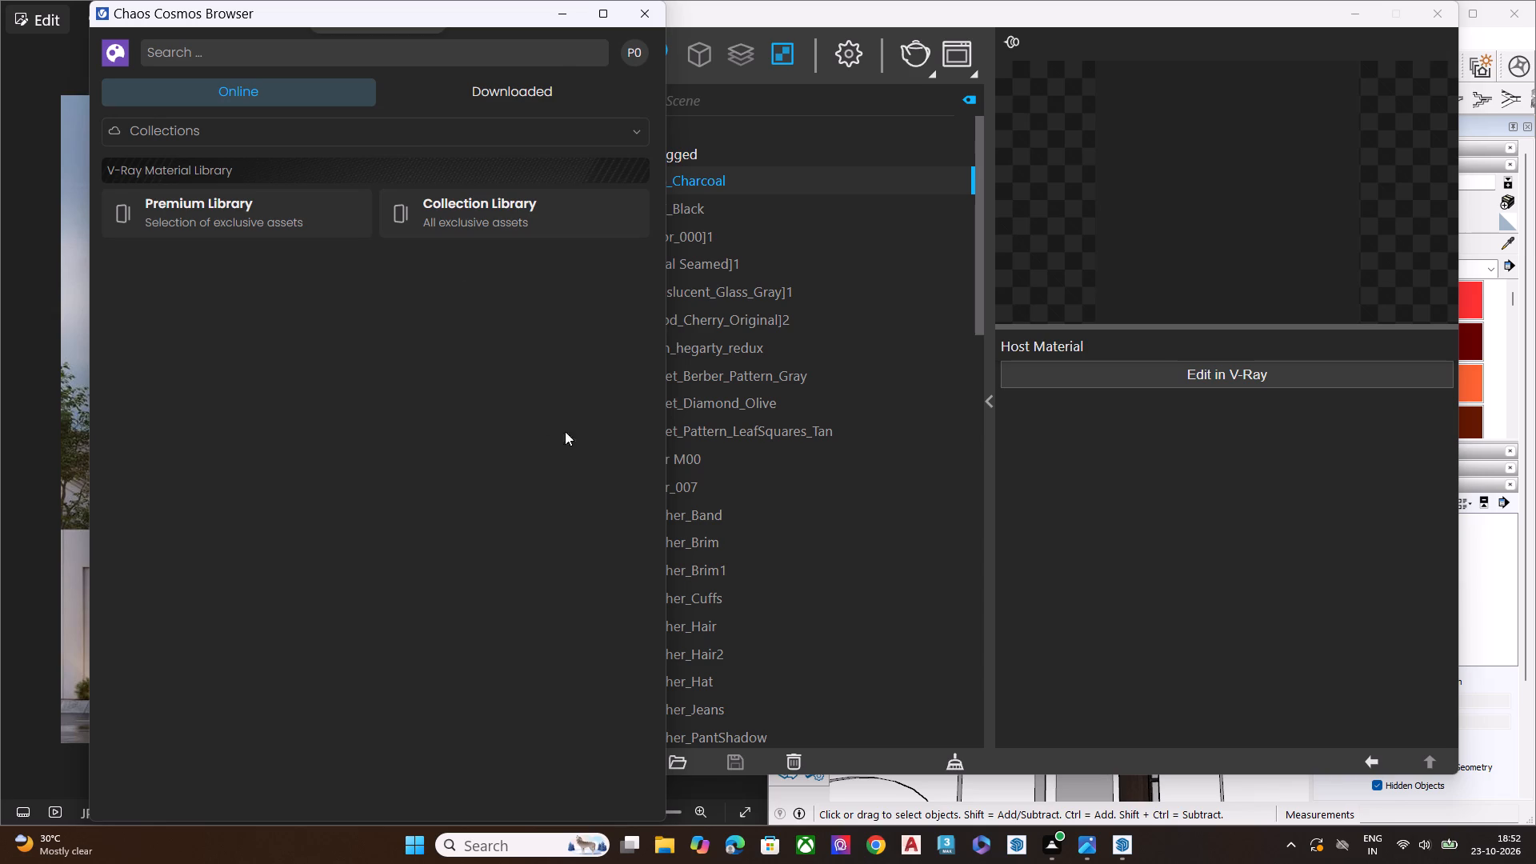
pyautogui.click(303, 134)
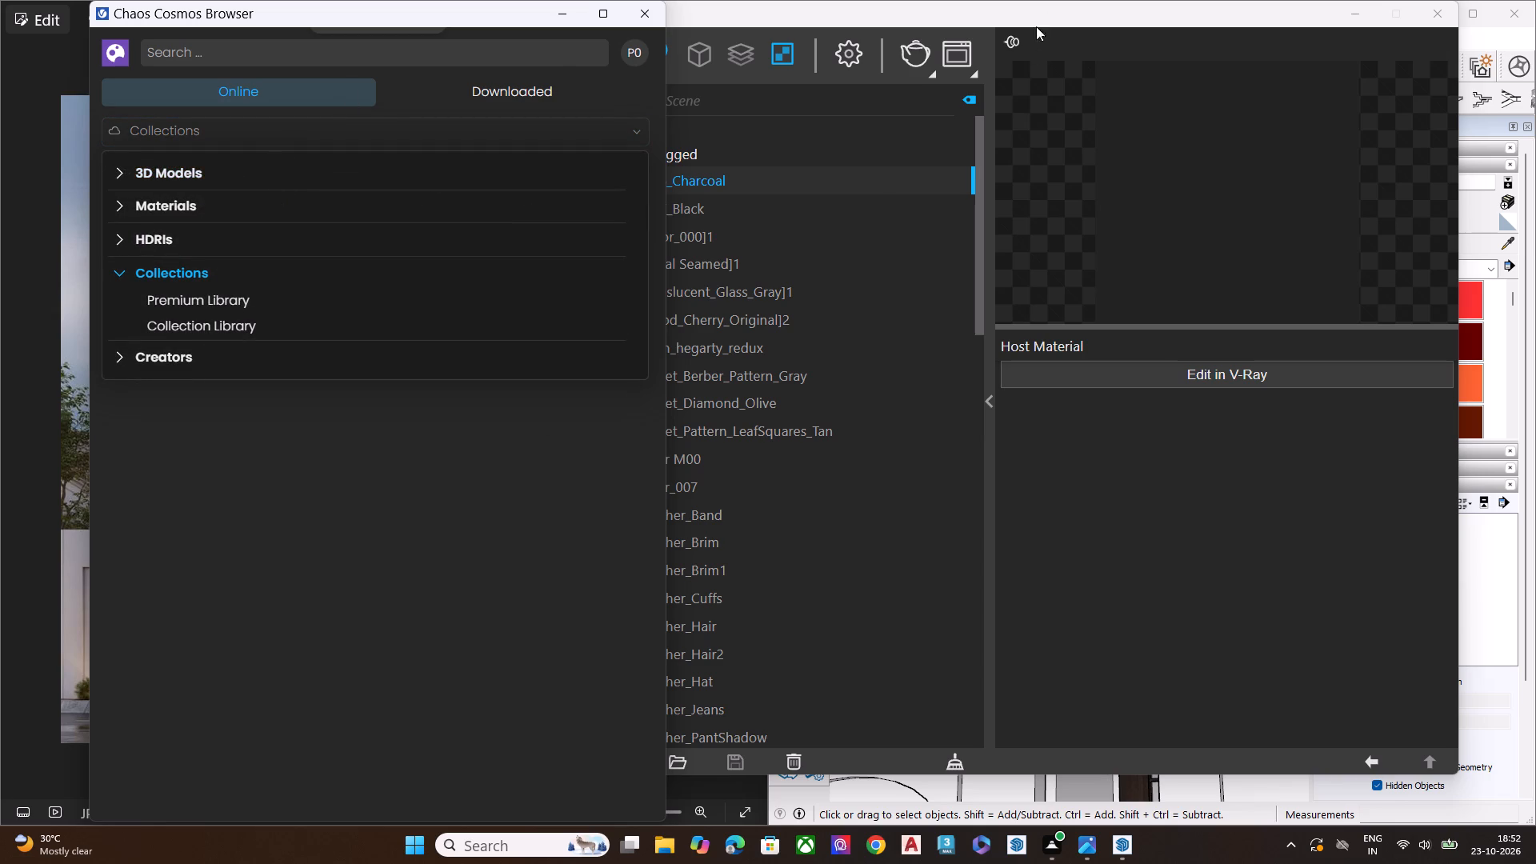
pyautogui.click(1356, 8)
# Examine the house model from a closer angle and from the full front elevation.
pyautogui.scroll(-2, 898, 413)
pyautogui.scroll(1, 951, 456)
pyautogui.scroll(-3, 959, 462)
pyautogui.scroll(1, 1035, 514)
pyautogui.scroll(-3, 1074, 538)
pyautogui.scroll(1, 1117, 562)
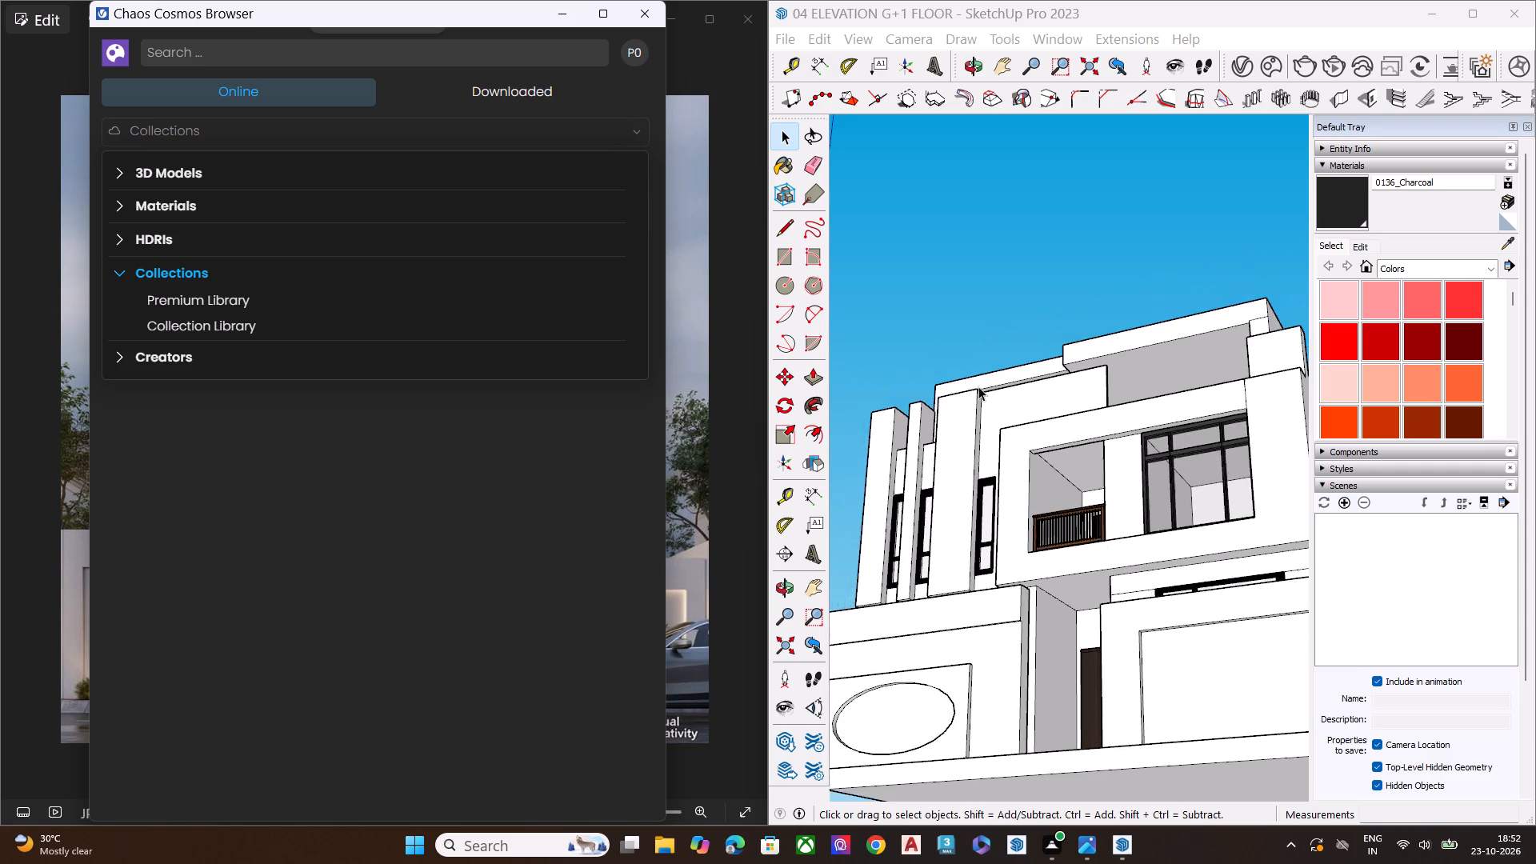
pyautogui.scroll(1, 978, 386)
pyautogui.scroll(-1, 978, 390)
pyautogui.scroll(2, 983, 408)
pyautogui.scroll(-5, 1000, 434)
pyautogui.scroll(1, 1075, 549)
pyautogui.moveTo(1100, 577); pyautogui.dragTo(1298, 698, button='middle')
pyautogui.scroll(-1, 1111, 595)
pyautogui.moveTo(1034, 538); pyautogui.dragTo(1057, 633, button='middle')
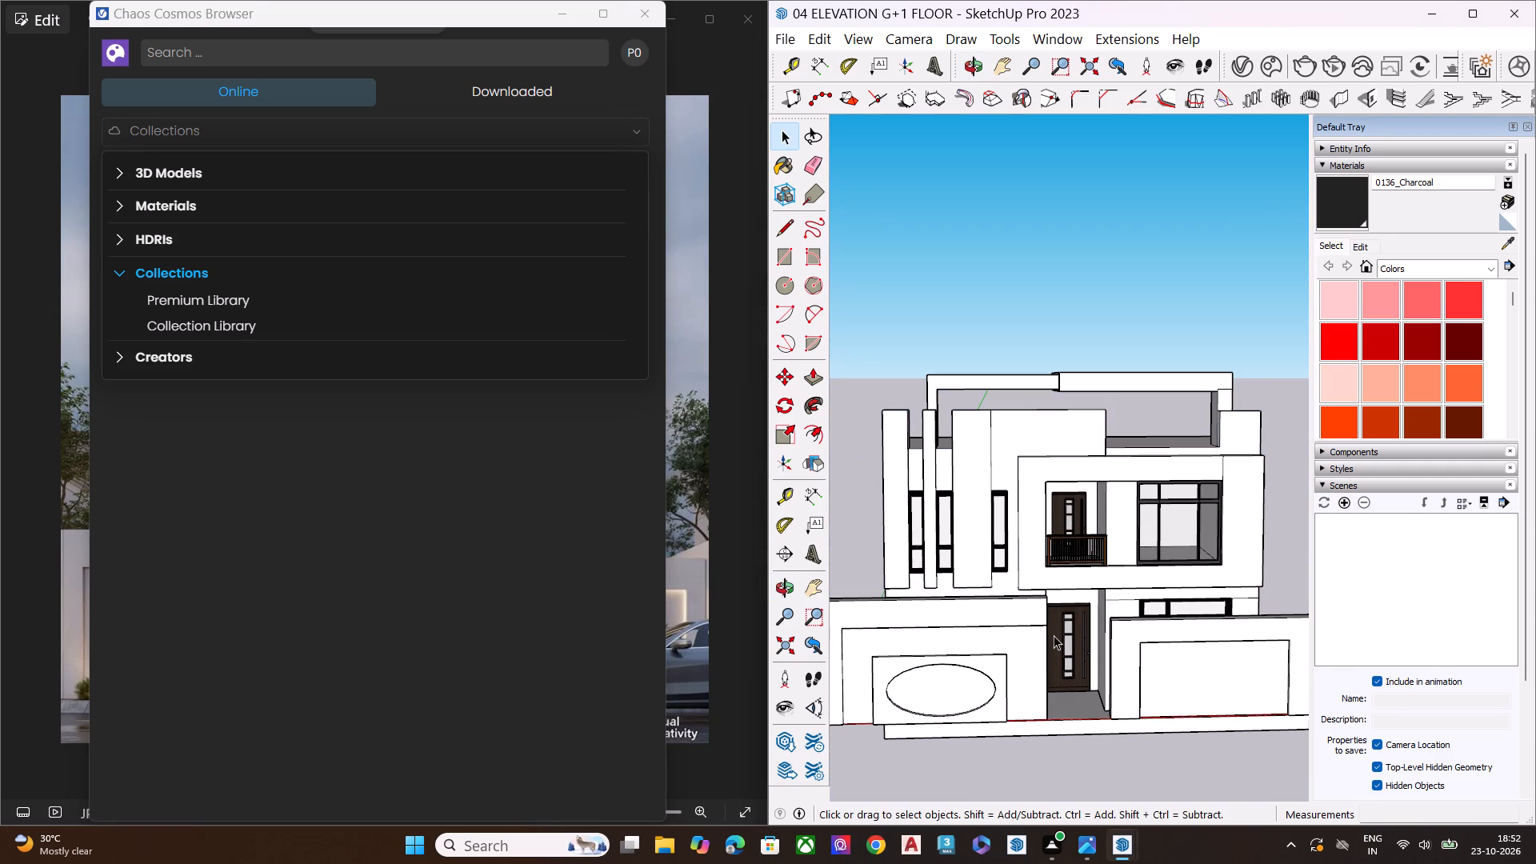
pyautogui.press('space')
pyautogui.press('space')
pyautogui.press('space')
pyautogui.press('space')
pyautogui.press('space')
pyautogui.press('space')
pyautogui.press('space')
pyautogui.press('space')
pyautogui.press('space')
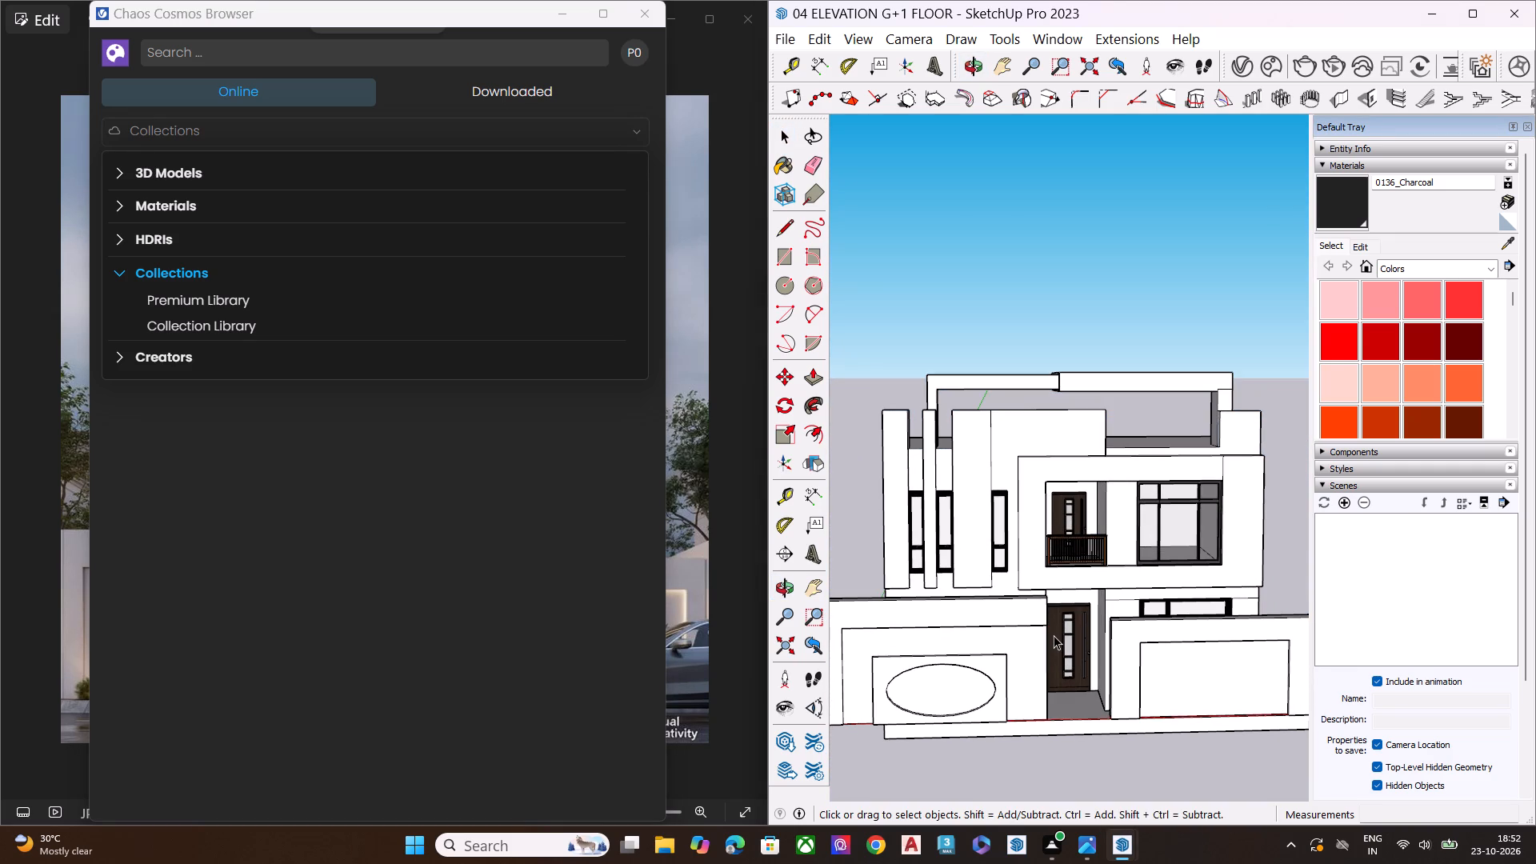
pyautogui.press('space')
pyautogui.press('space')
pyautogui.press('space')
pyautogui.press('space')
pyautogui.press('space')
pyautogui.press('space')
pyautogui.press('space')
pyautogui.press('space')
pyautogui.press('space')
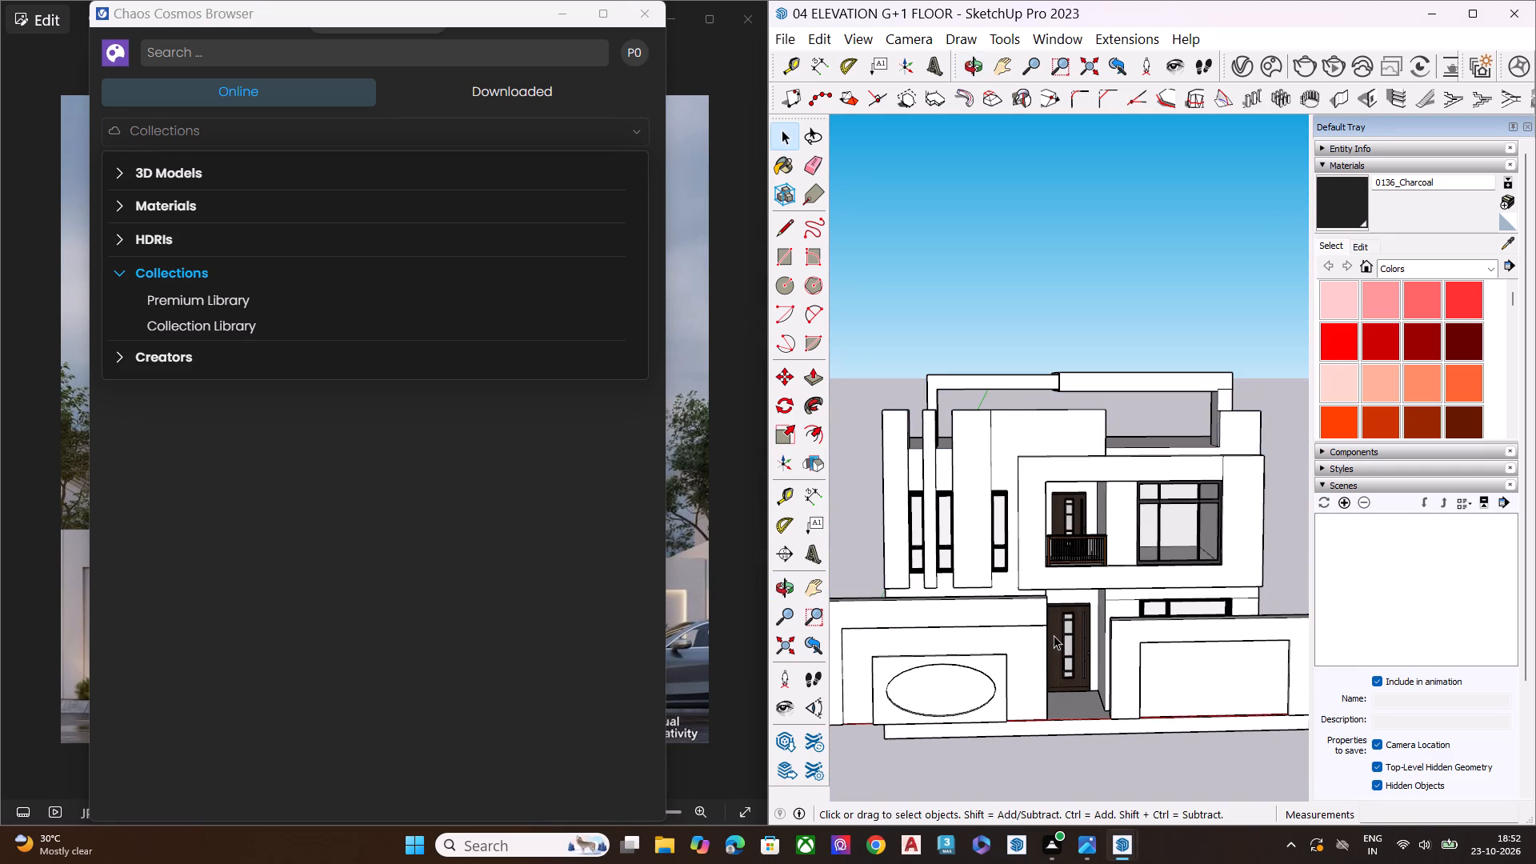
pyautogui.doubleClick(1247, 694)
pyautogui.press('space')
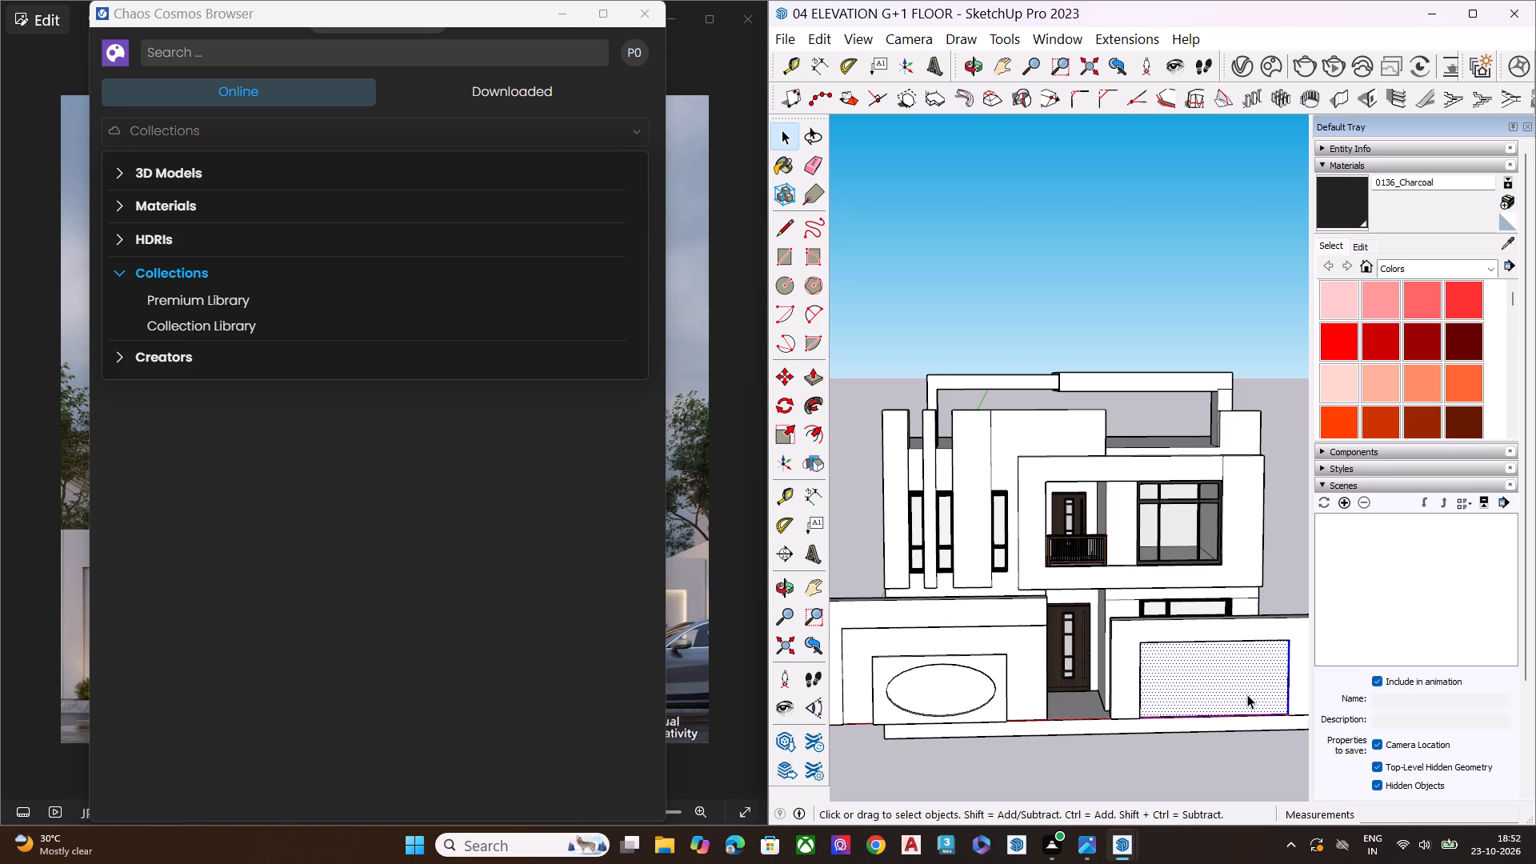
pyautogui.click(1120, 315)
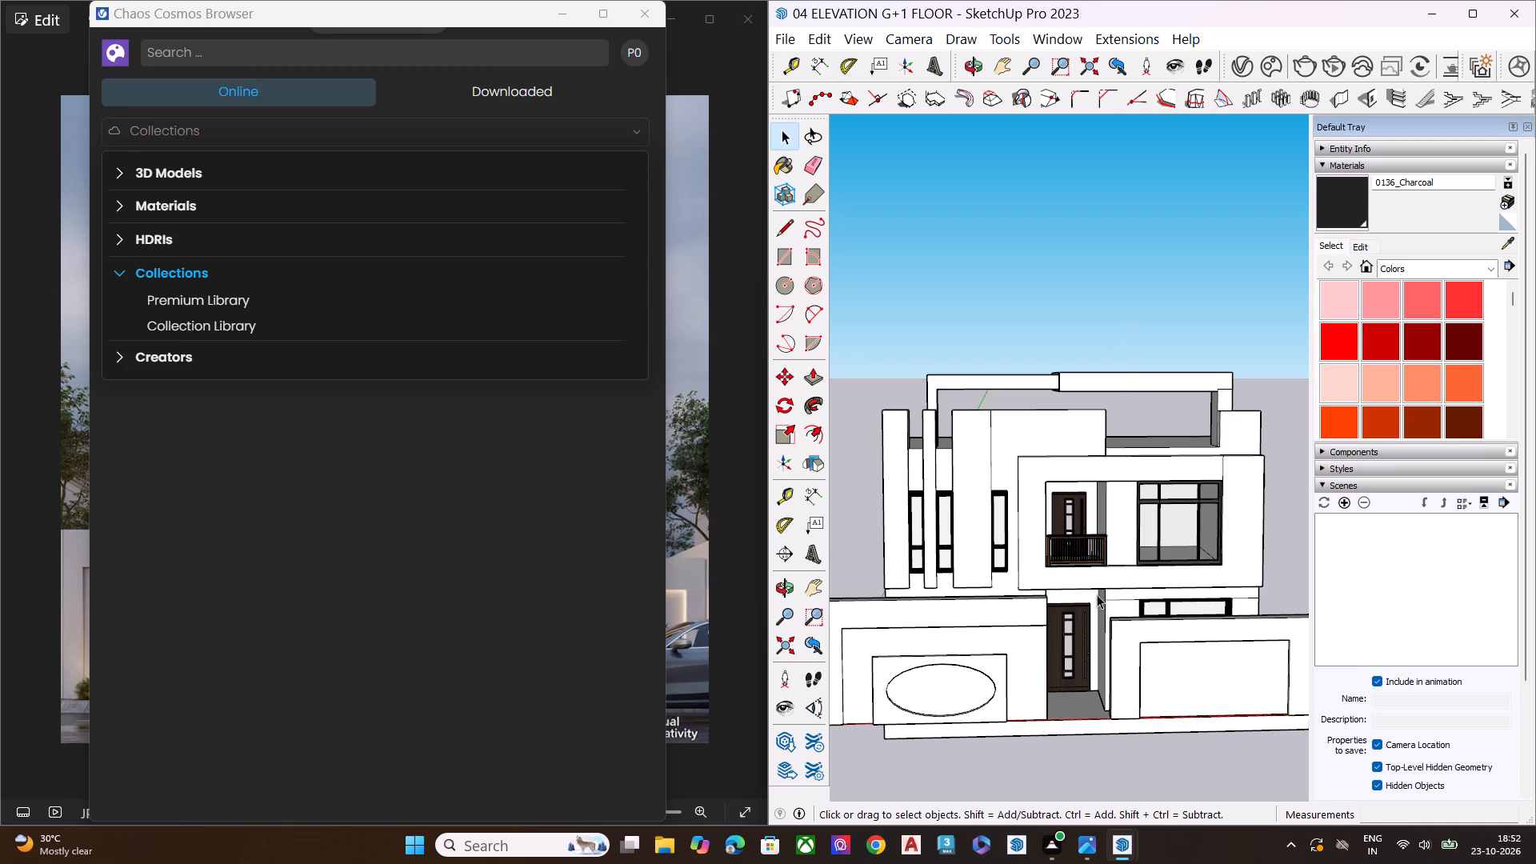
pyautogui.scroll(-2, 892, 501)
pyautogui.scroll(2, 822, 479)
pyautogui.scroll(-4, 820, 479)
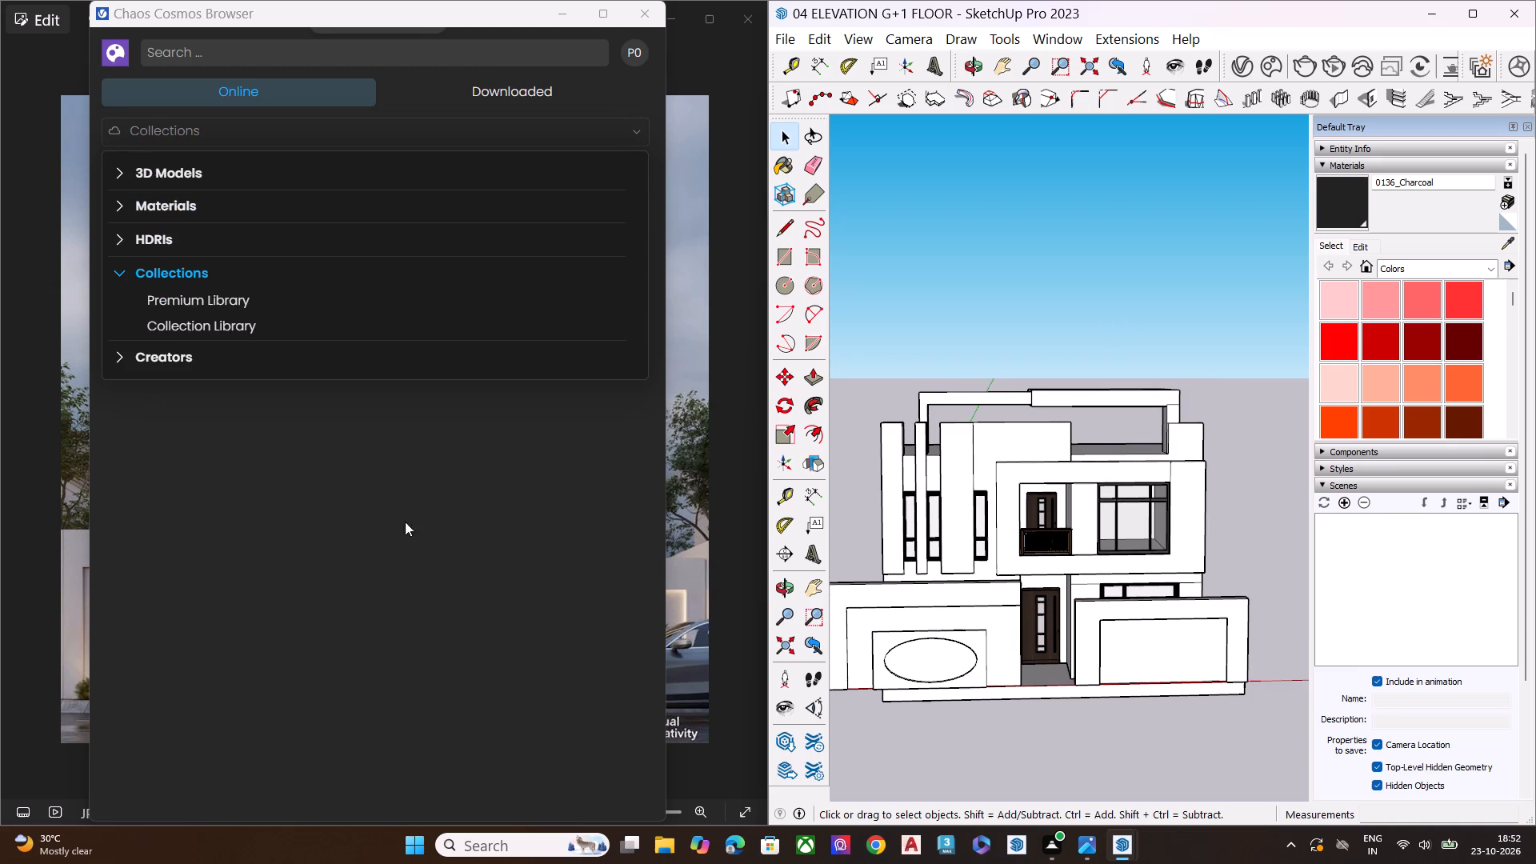
# Examine the house model's upper-floor front from angled and closer viewpoints.
pyautogui.scroll(-5, 876, 621)
pyautogui.moveTo(1044, 674); pyautogui.dragTo(1070, 469, button='middle')
pyautogui.scroll(5, 1043, 615)
pyautogui.scroll(-3, 1029, 670)
pyautogui.scroll(2, 1033, 663)
pyautogui.moveTo(930, 495); pyautogui.dragTo(1194, 711, button='middle')
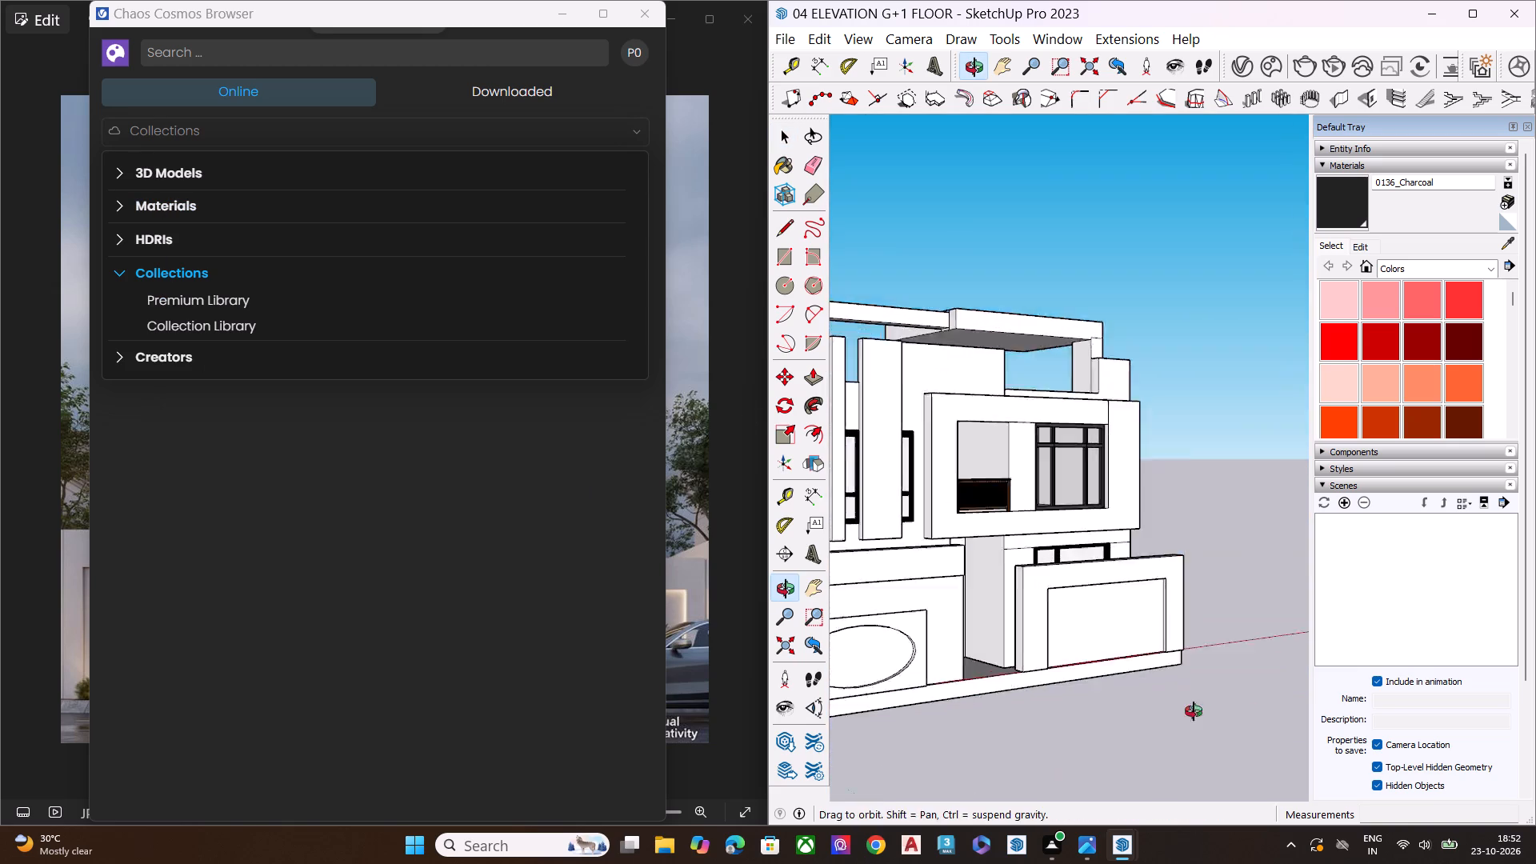
pyautogui.moveTo(1194, 711); pyautogui.dragTo(1295, 799, button='middle')
pyautogui.scroll(6, 974, 384)
pyautogui.scroll(-1, 939, 420)
pyautogui.scroll(2, 938, 427)
pyautogui.moveTo(1070, 503); pyautogui.dragTo(841, 382, button='middle')
pyautogui.moveTo(1198, 546); pyautogui.dragTo(909, 554, button='middle')
pyautogui.moveTo(1262, 560); pyautogui.dragTo(1099, 551, button='middle')
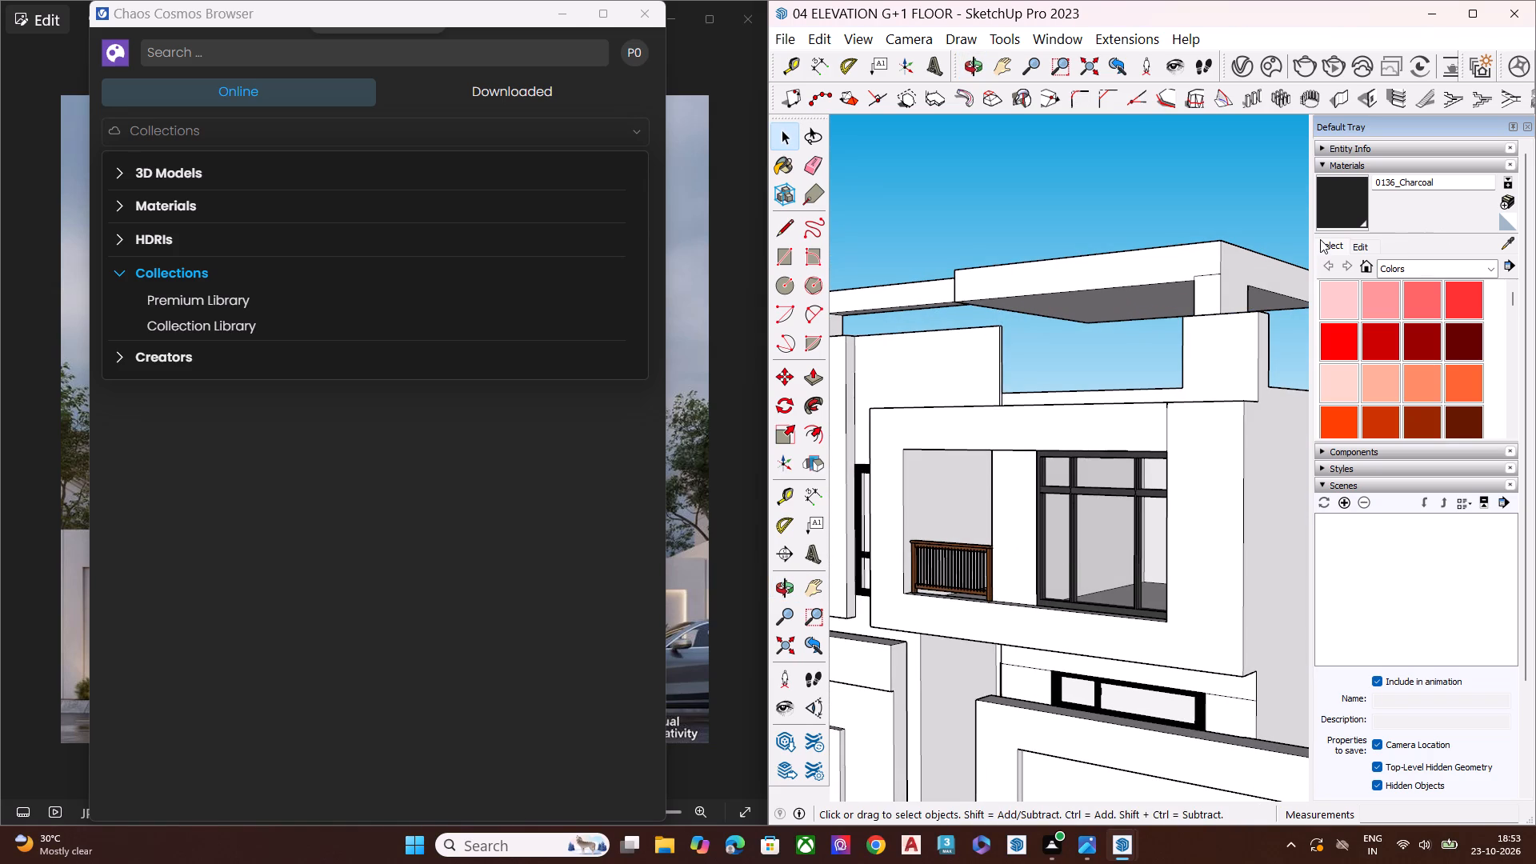
# Load the Plain_Shades folder from Downloads as a material collection.
pyautogui.click(1338, 248)
pyautogui.scroll(1, 1416, 356)
pyautogui.click(1425, 261)
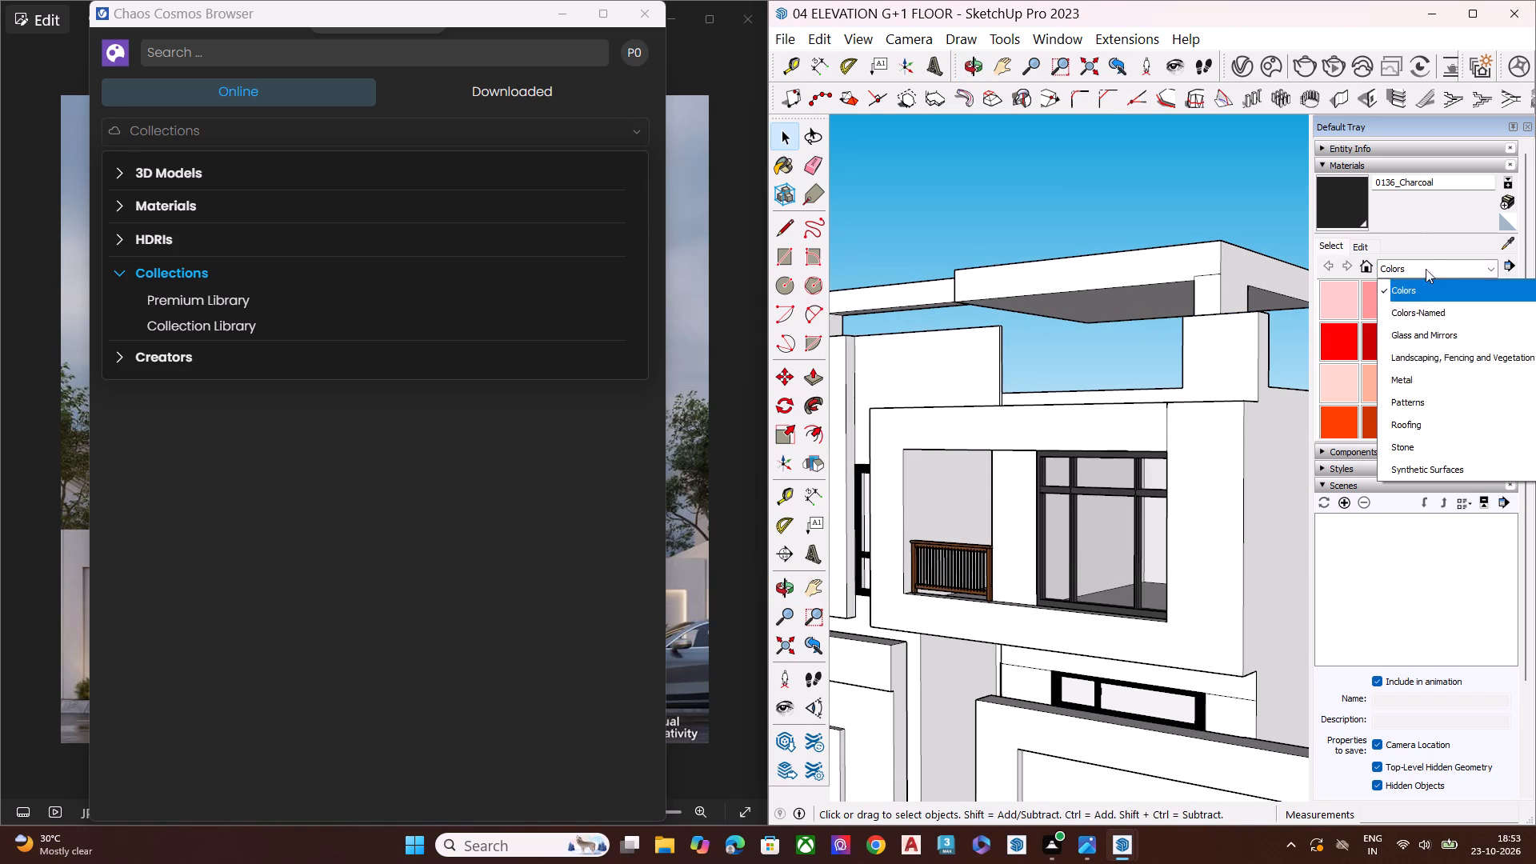
pyautogui.scroll(-5, 1113, 492)
pyautogui.scroll(1, 1110, 497)
pyautogui.scroll(-1, 1110, 497)
pyautogui.moveTo(1013, 518); pyautogui.dragTo(1091, 521, button='middle')
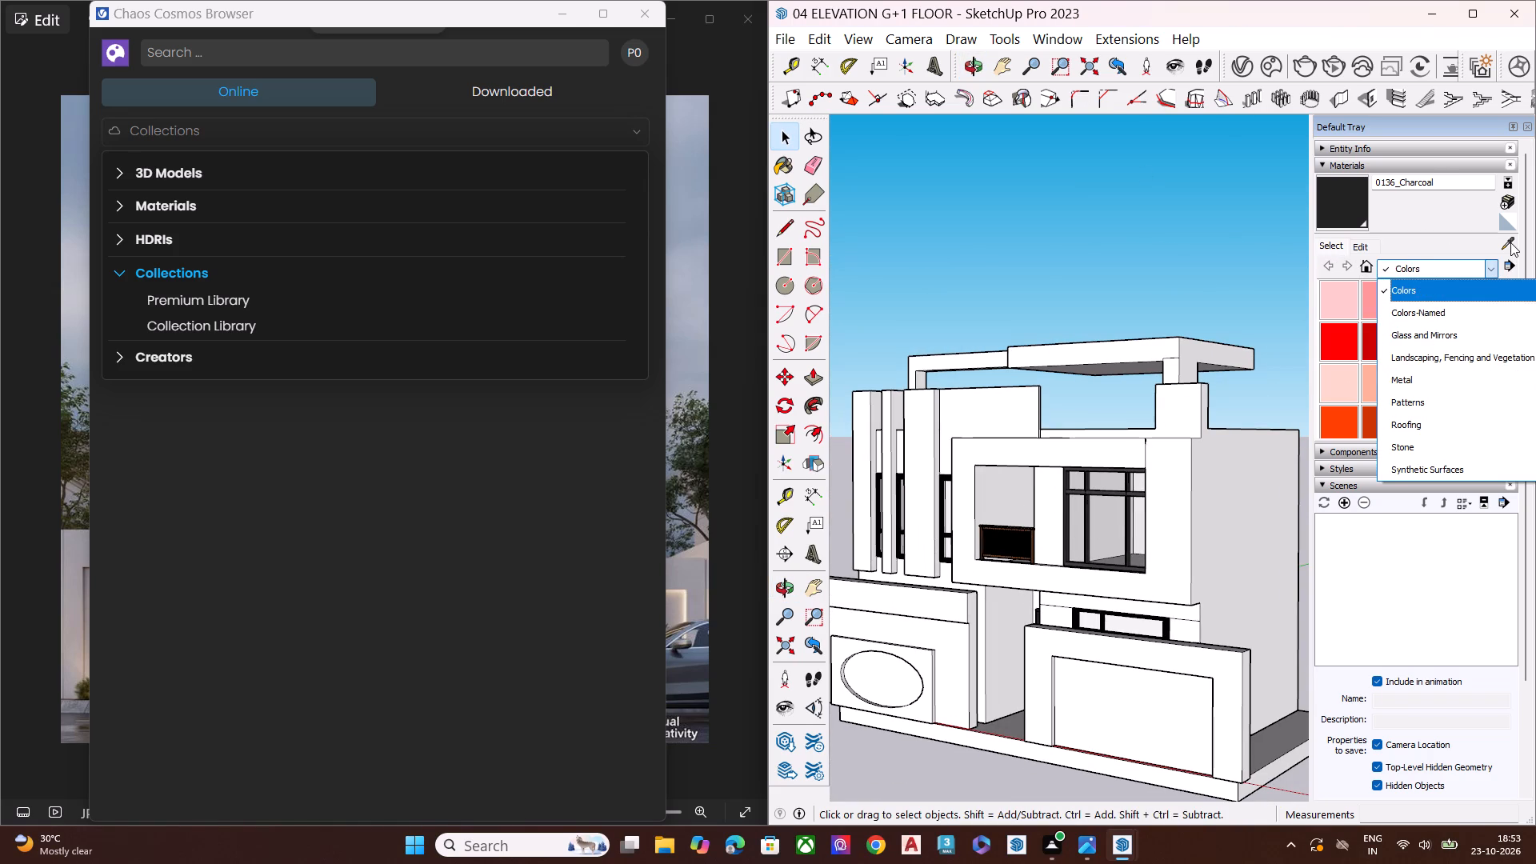
pyautogui.click(1514, 264)
pyautogui.click(1505, 273)
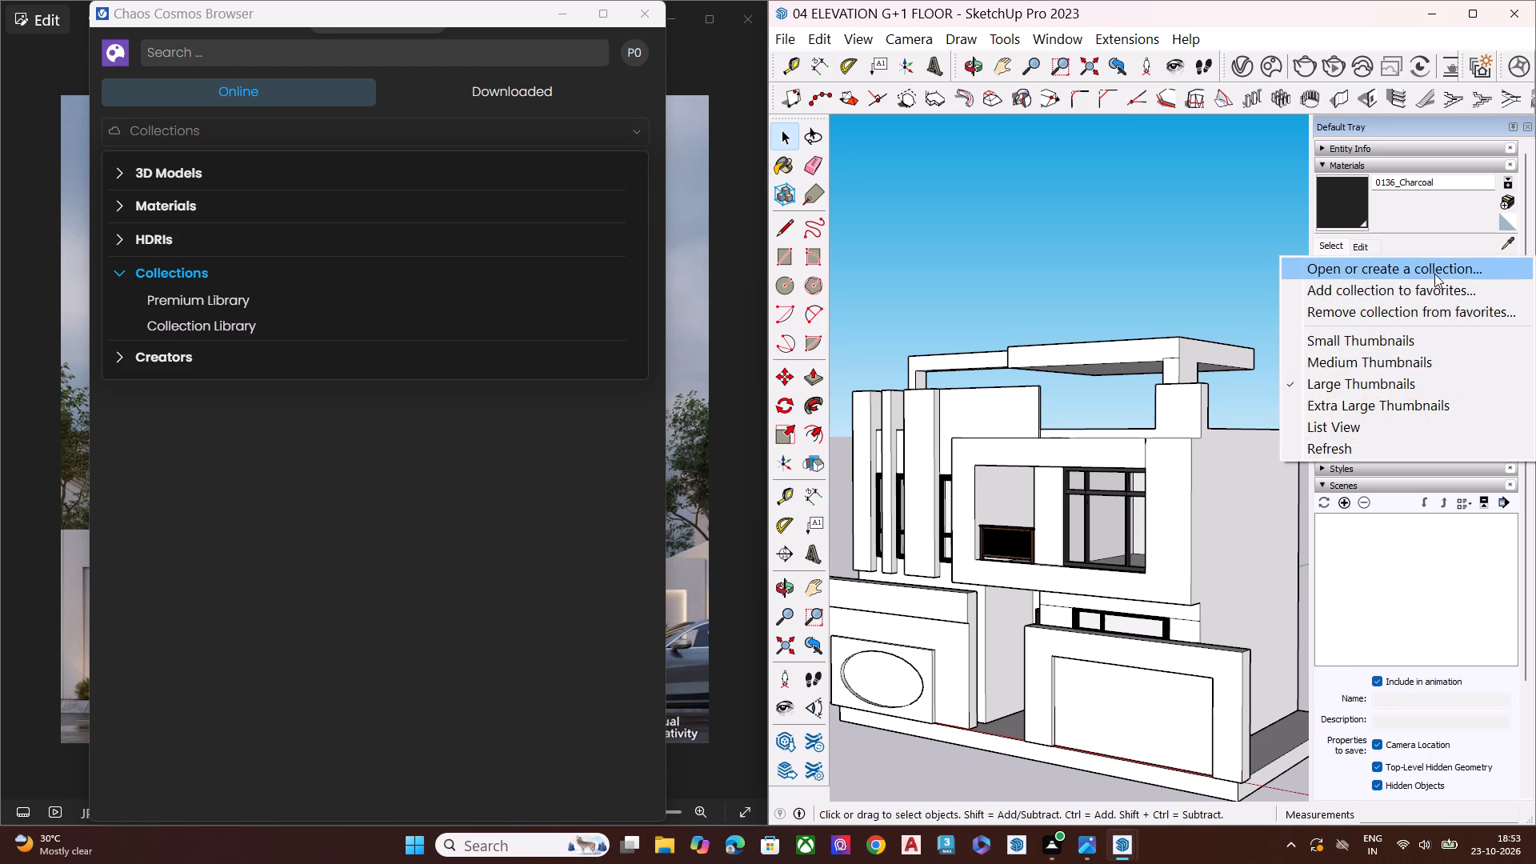
pyautogui.click(1433, 274)
pyautogui.click(829, 325)
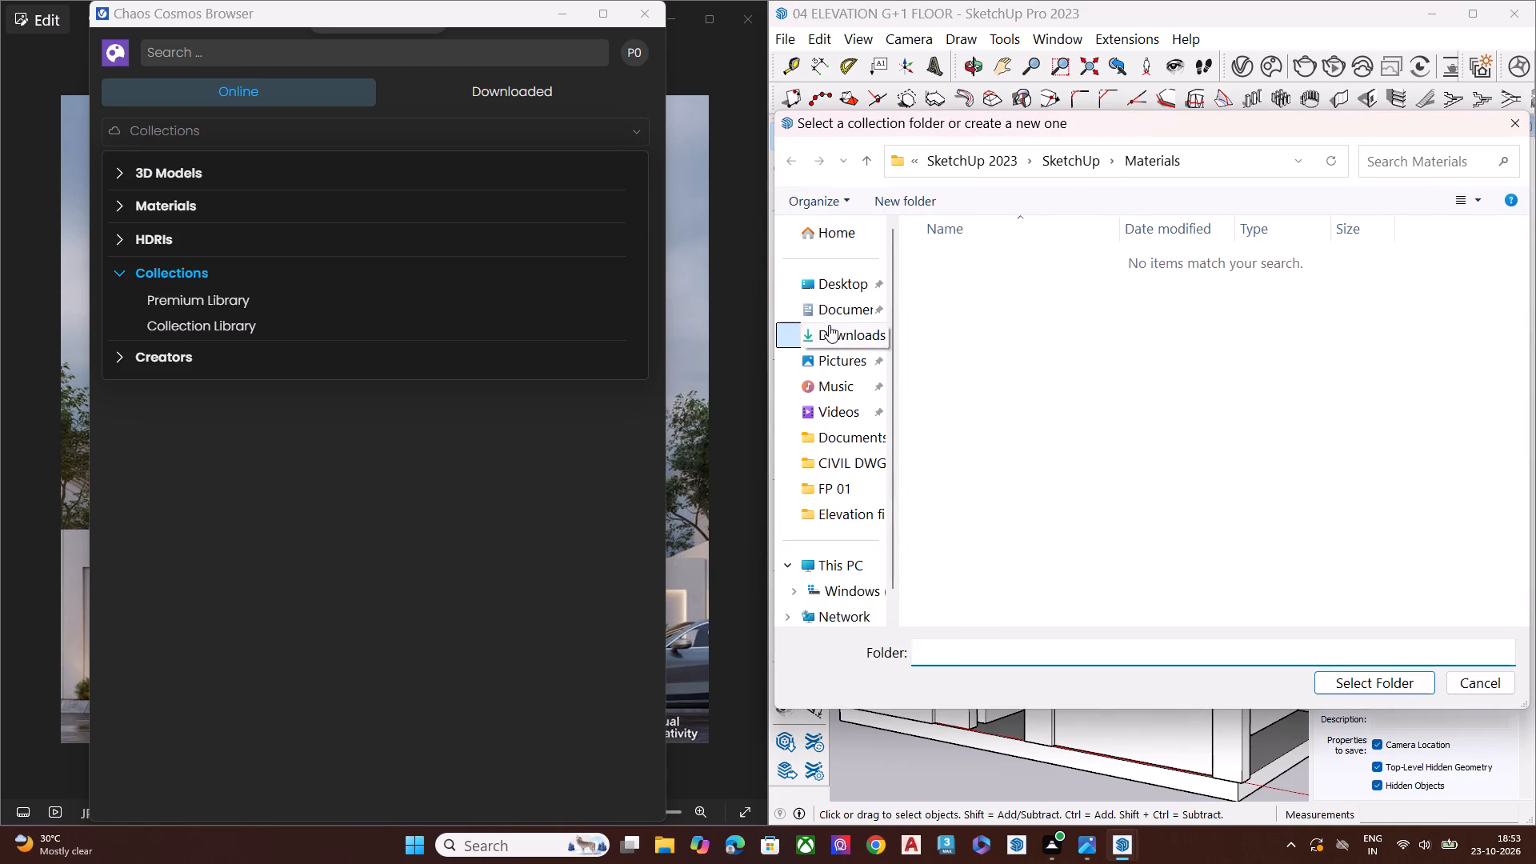
pyautogui.click(1318, 296)
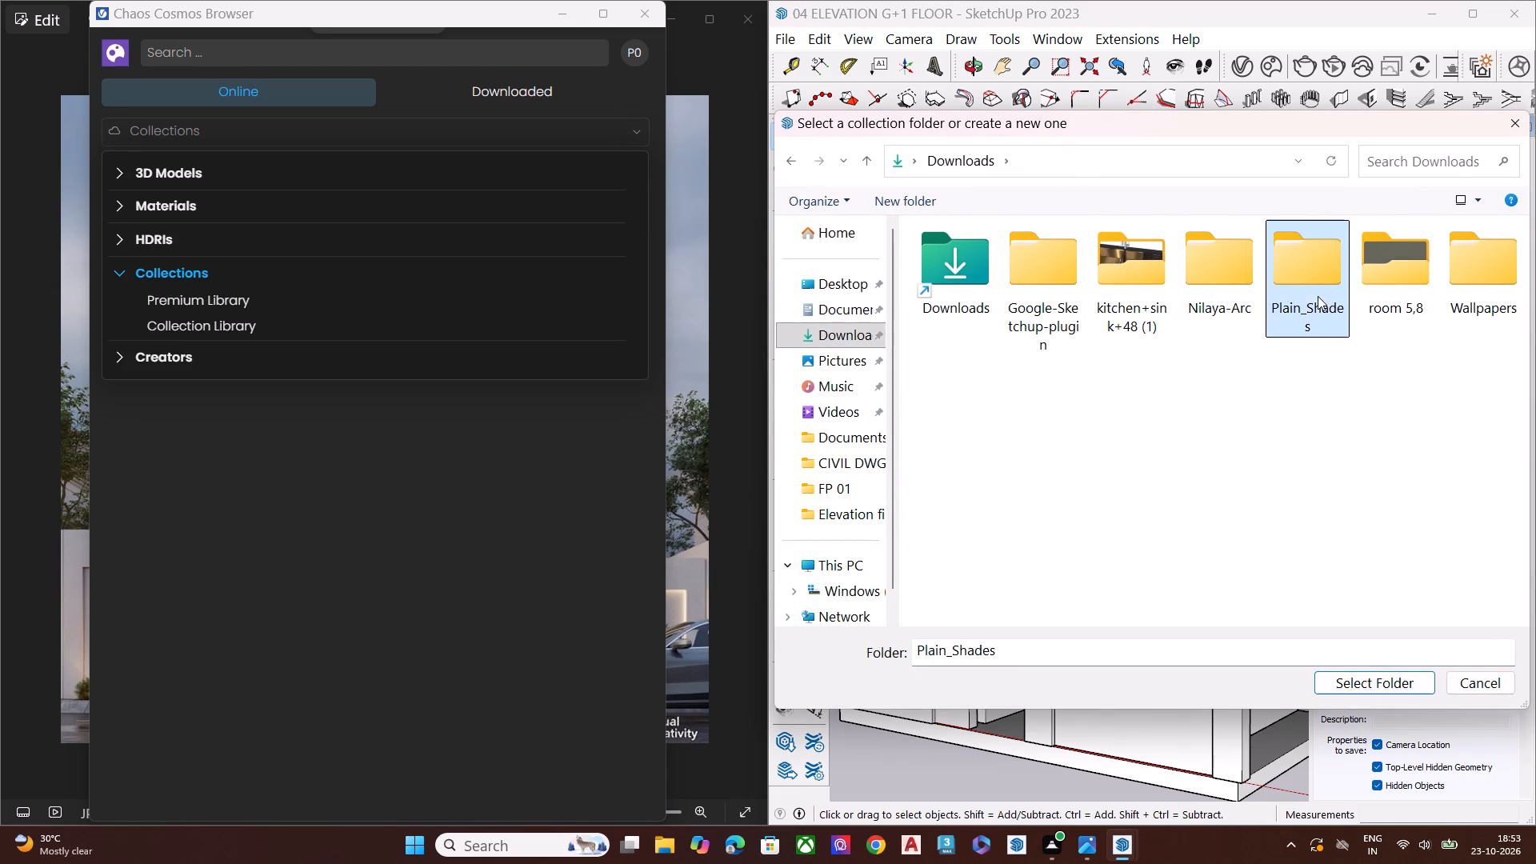
pyautogui.click(1398, 681)
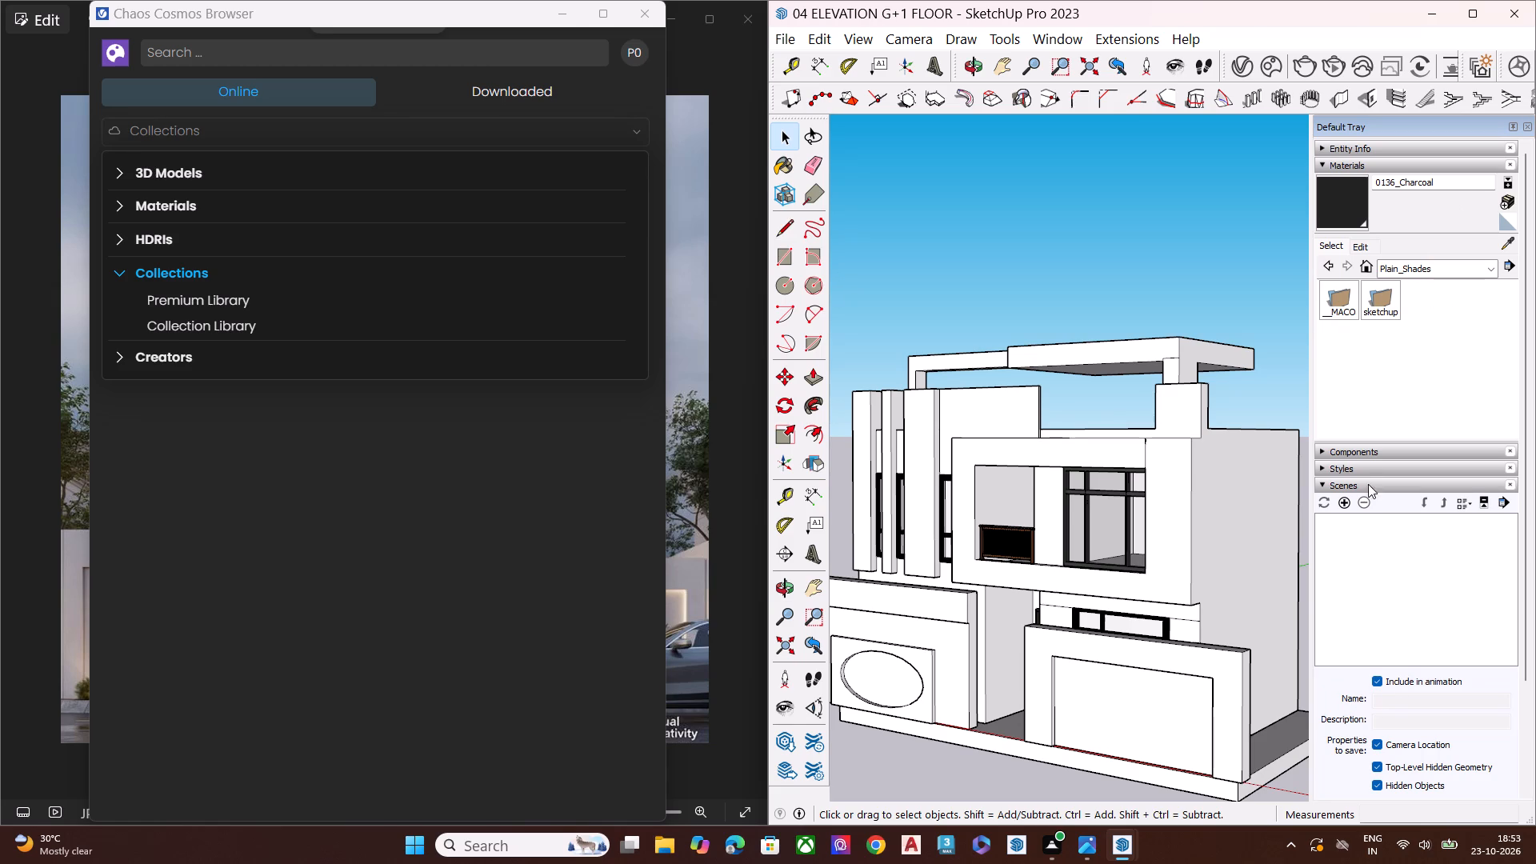
# Open the Asian Paints Chromatics swatches from the sketchup folder of the Plain_Shades collection.
pyautogui.click(1385, 322)
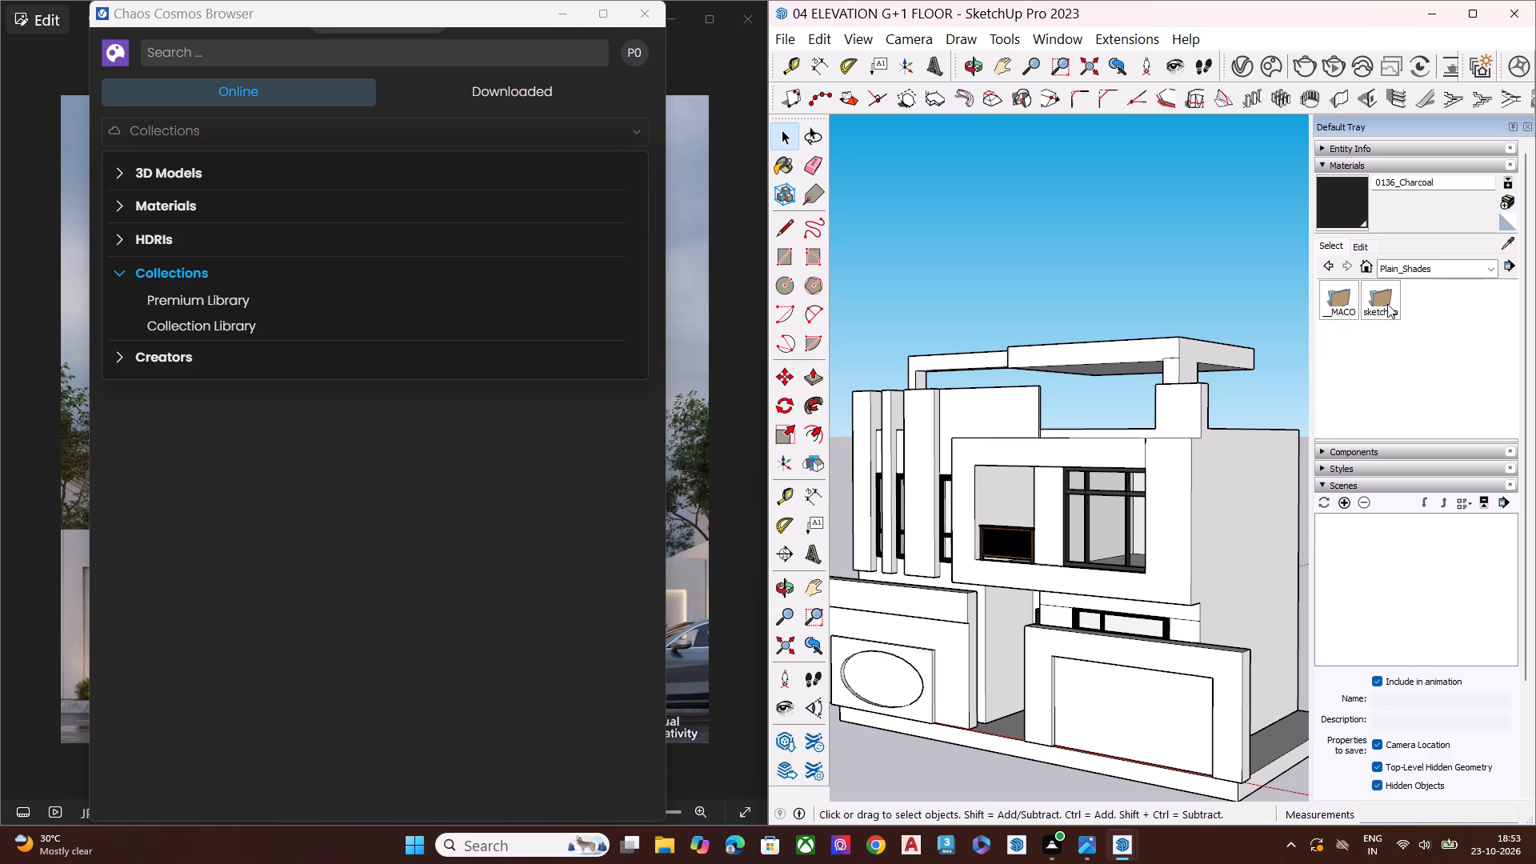
pyautogui.click(1387, 304)
pyautogui.doubleClick(1381, 306)
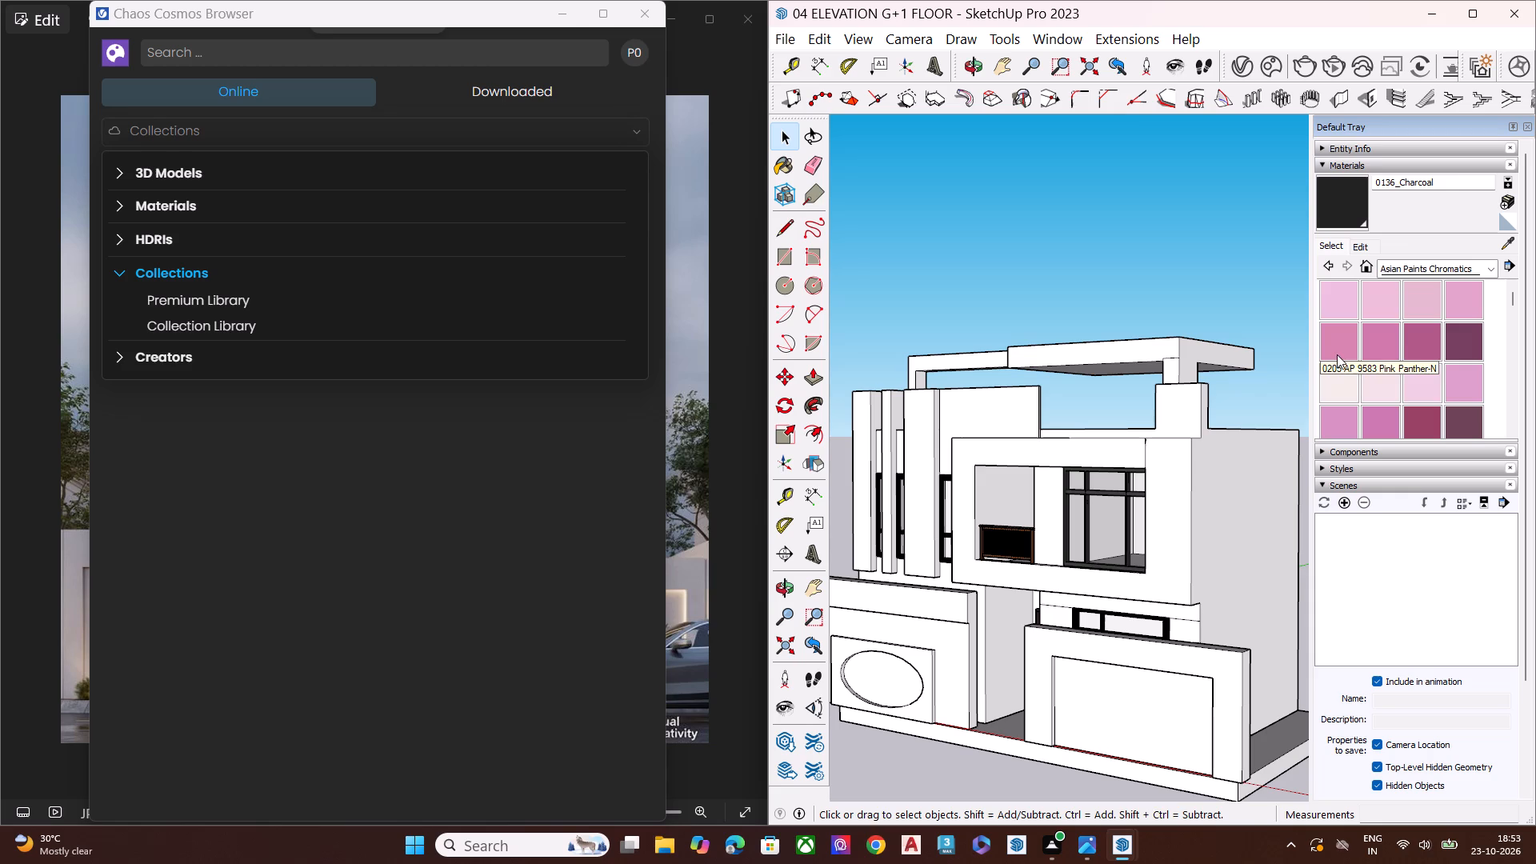
# Paint the front face of the projecting upper-floor frame with 0240 AP 7109 IRIS IMPACT.
pyautogui.scroll(-1, 1382, 370)
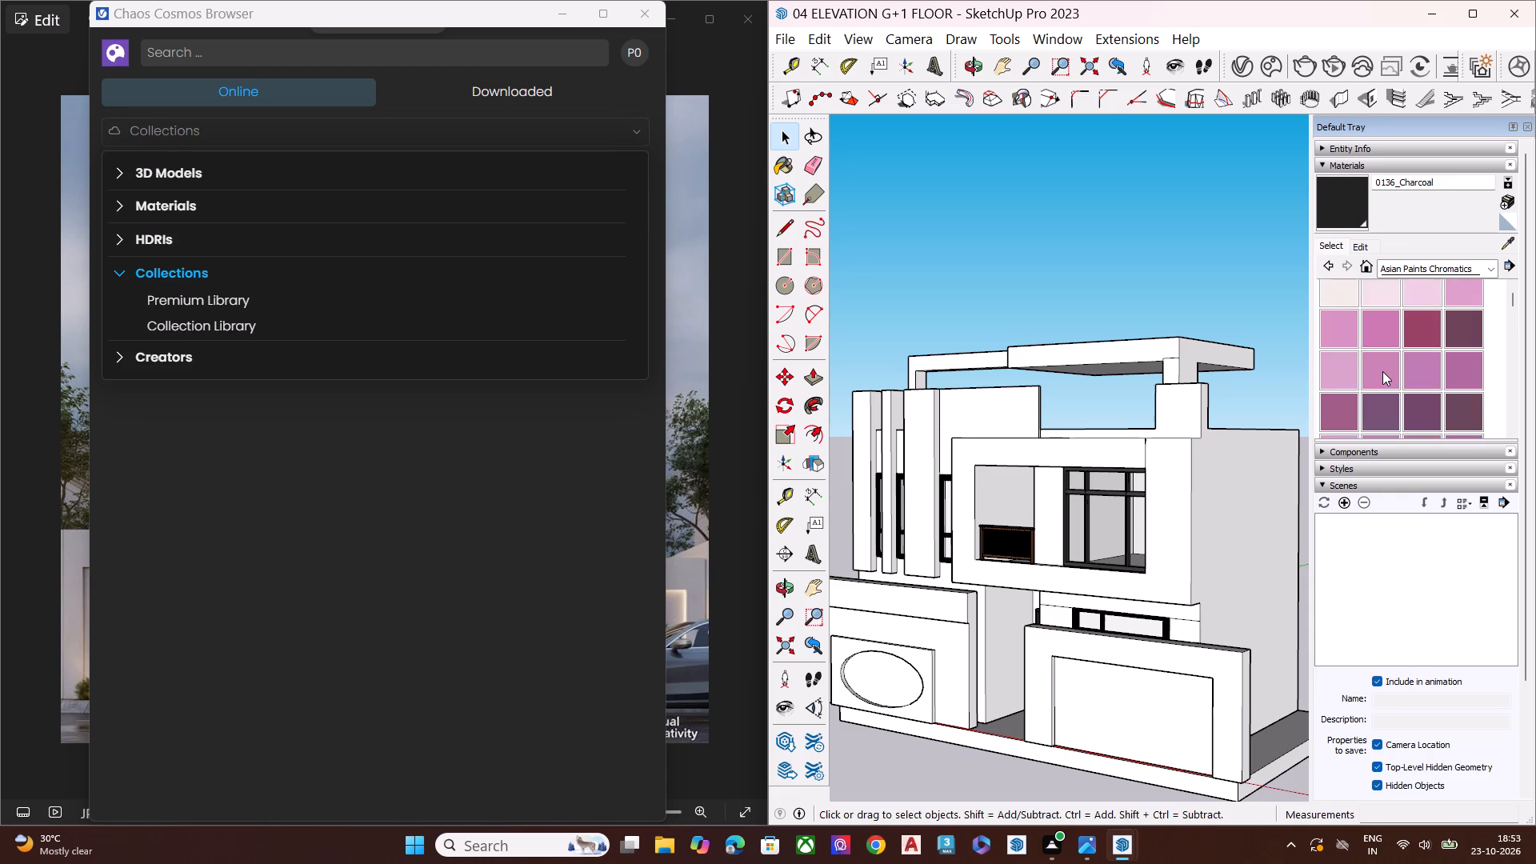
pyautogui.scroll(-2, 1384, 375)
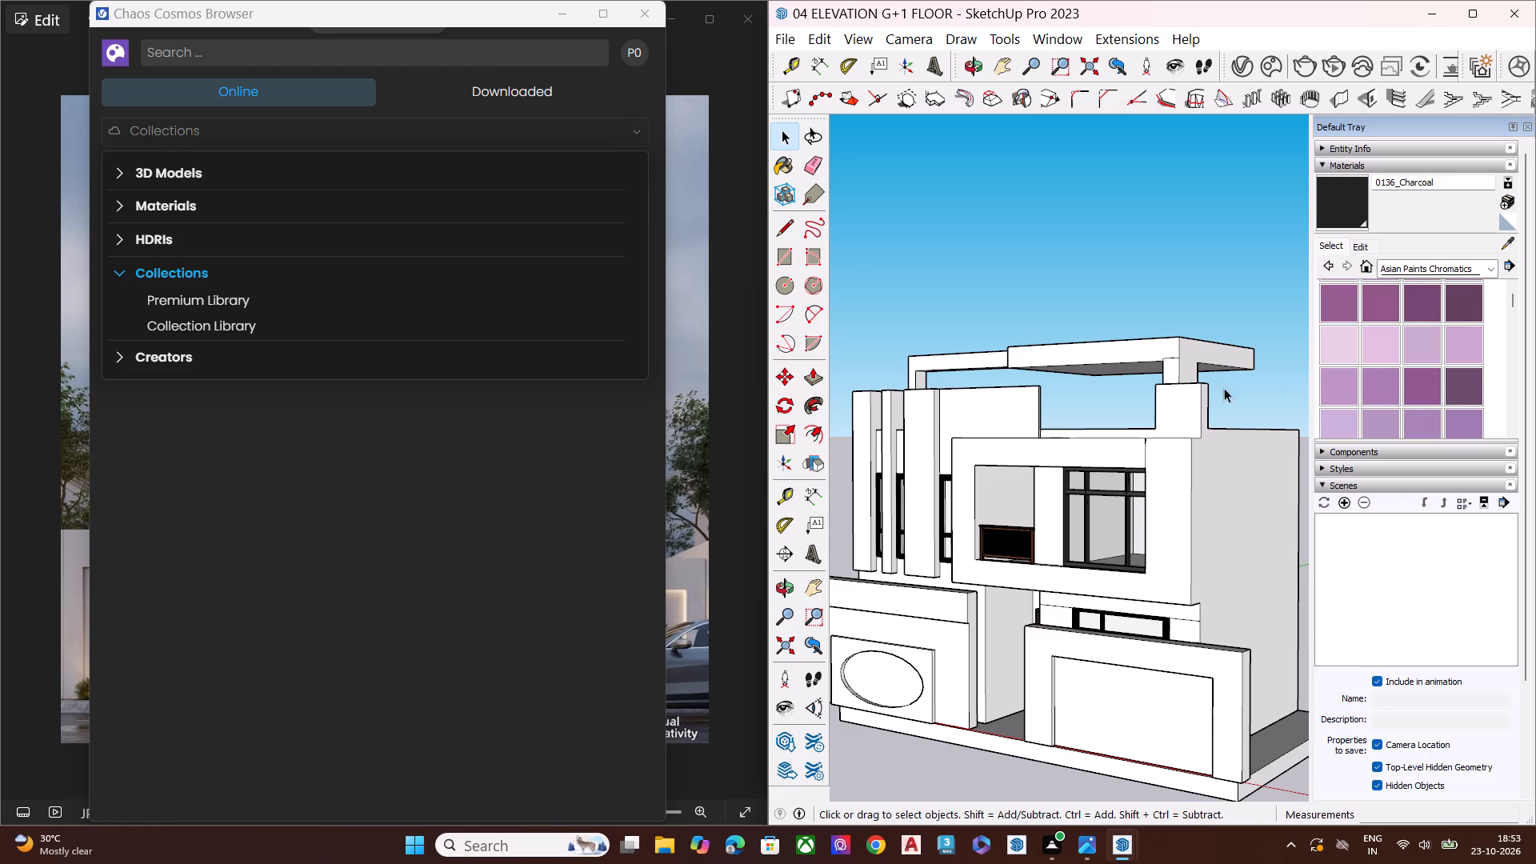
pyautogui.scroll(-1, 1441, 378)
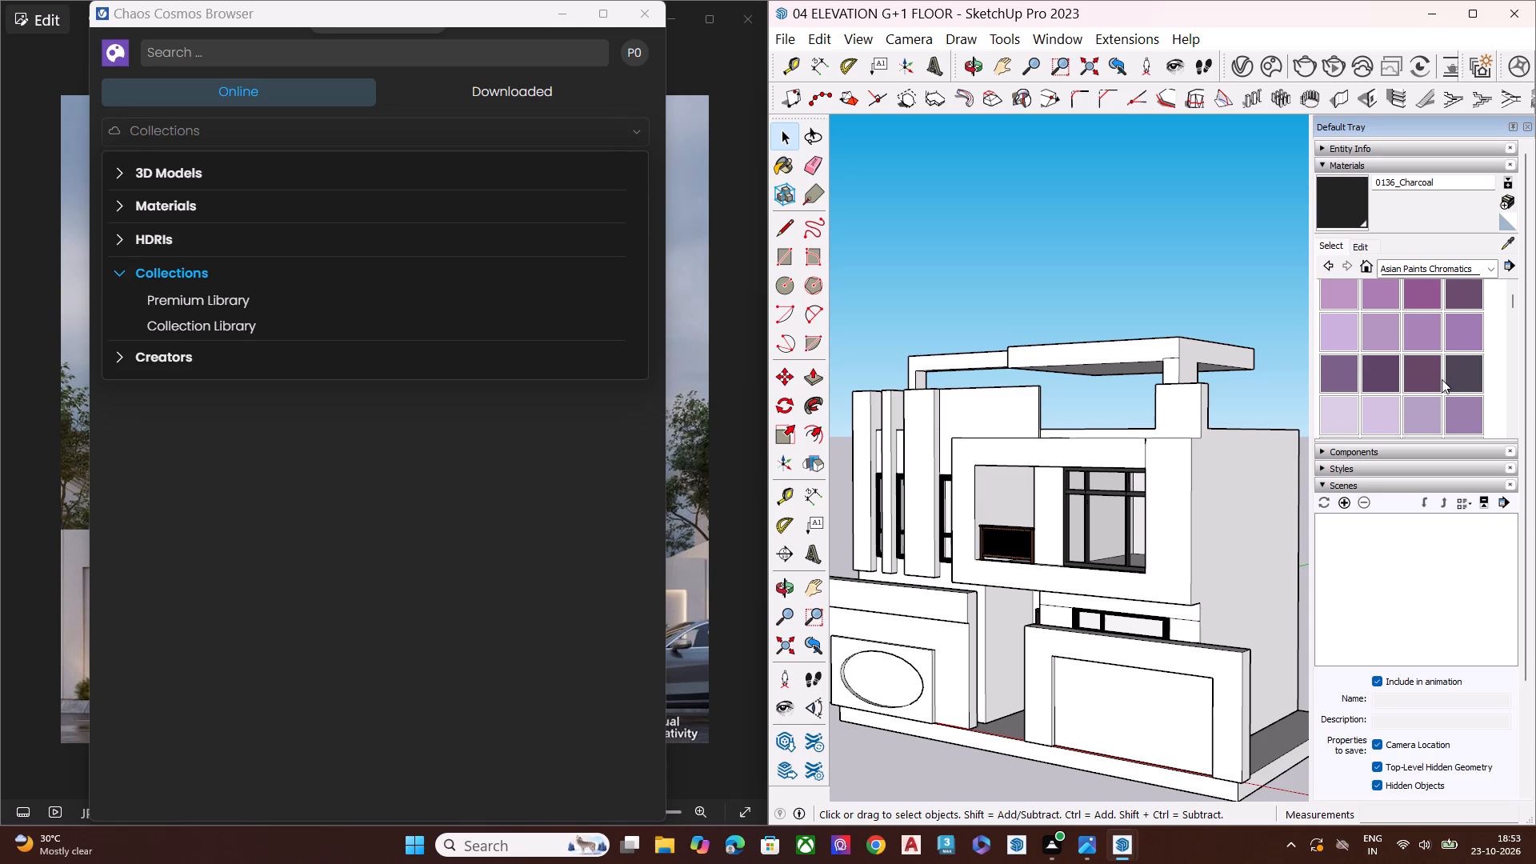
pyautogui.click(1464, 289)
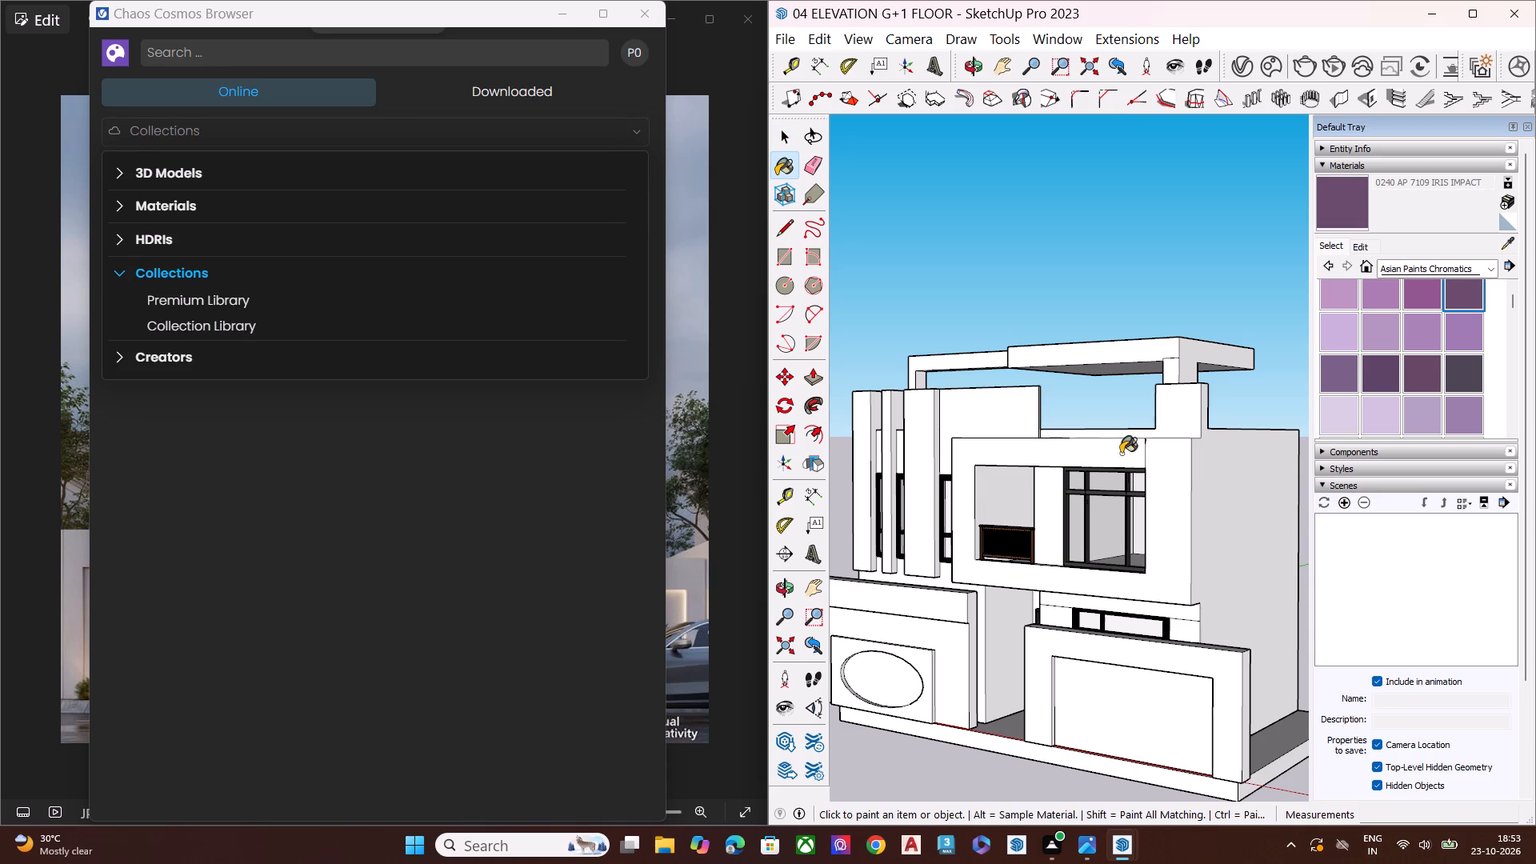
pyautogui.click(1121, 454)
# Paint the front faces of the three vertical fins with 0240 AP 7109 IRIS IMPACT.
pyautogui.moveTo(1176, 468); pyautogui.dragTo(1470, 408, button='middle')
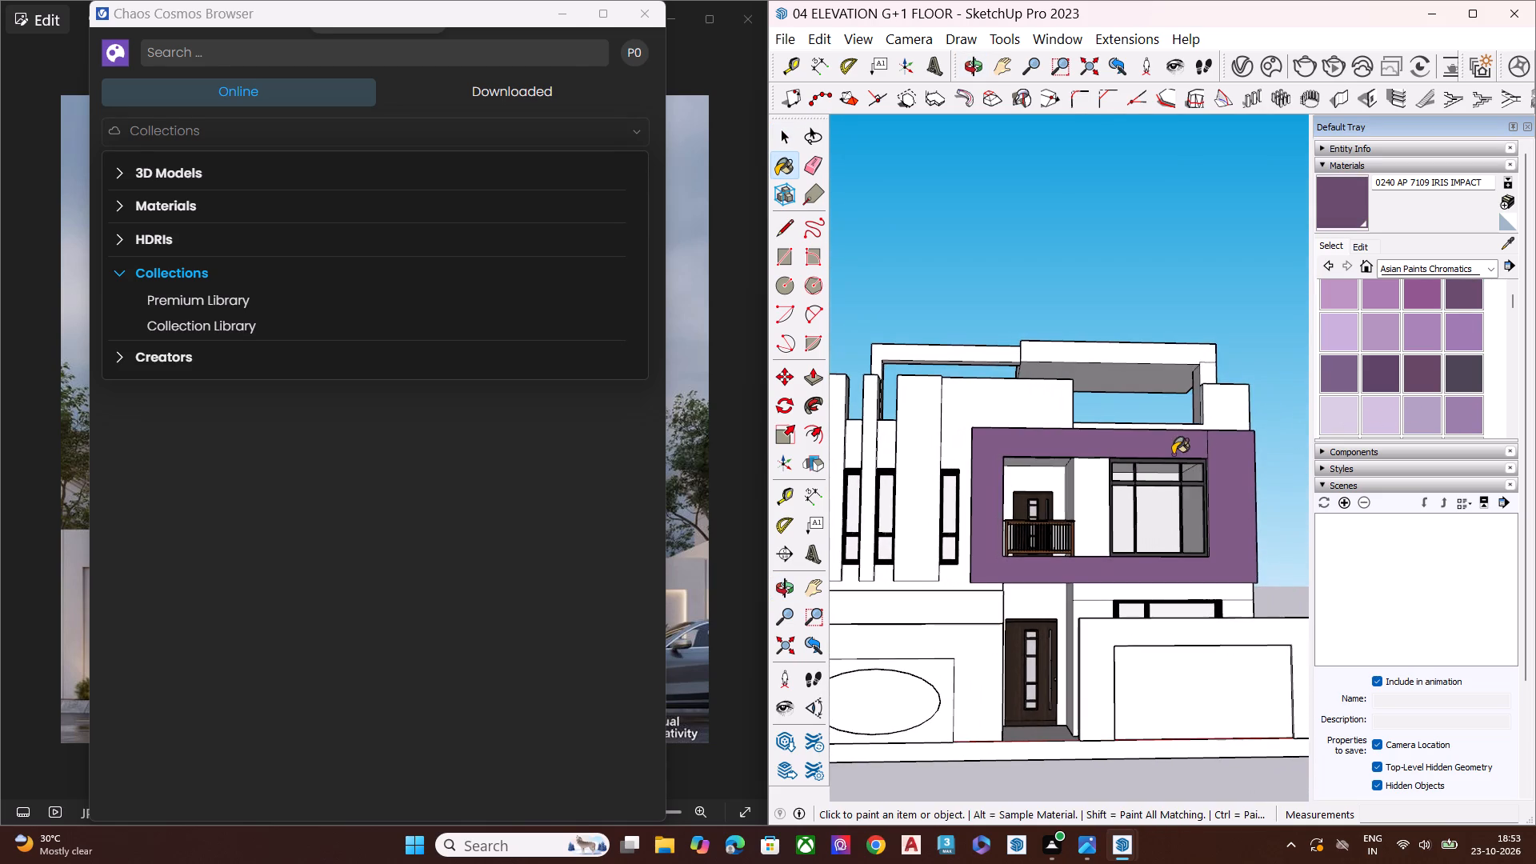
pyautogui.scroll(-2, 1173, 454)
pyautogui.scroll(1, 1173, 454)
pyautogui.scroll(-4, 1173, 454)
pyautogui.scroll(9, 1051, 523)
pyautogui.scroll(-7, 941, 542)
pyautogui.scroll(1, 853, 554)
pyautogui.scroll(-2, 853, 554)
pyautogui.scroll(2, 907, 429)
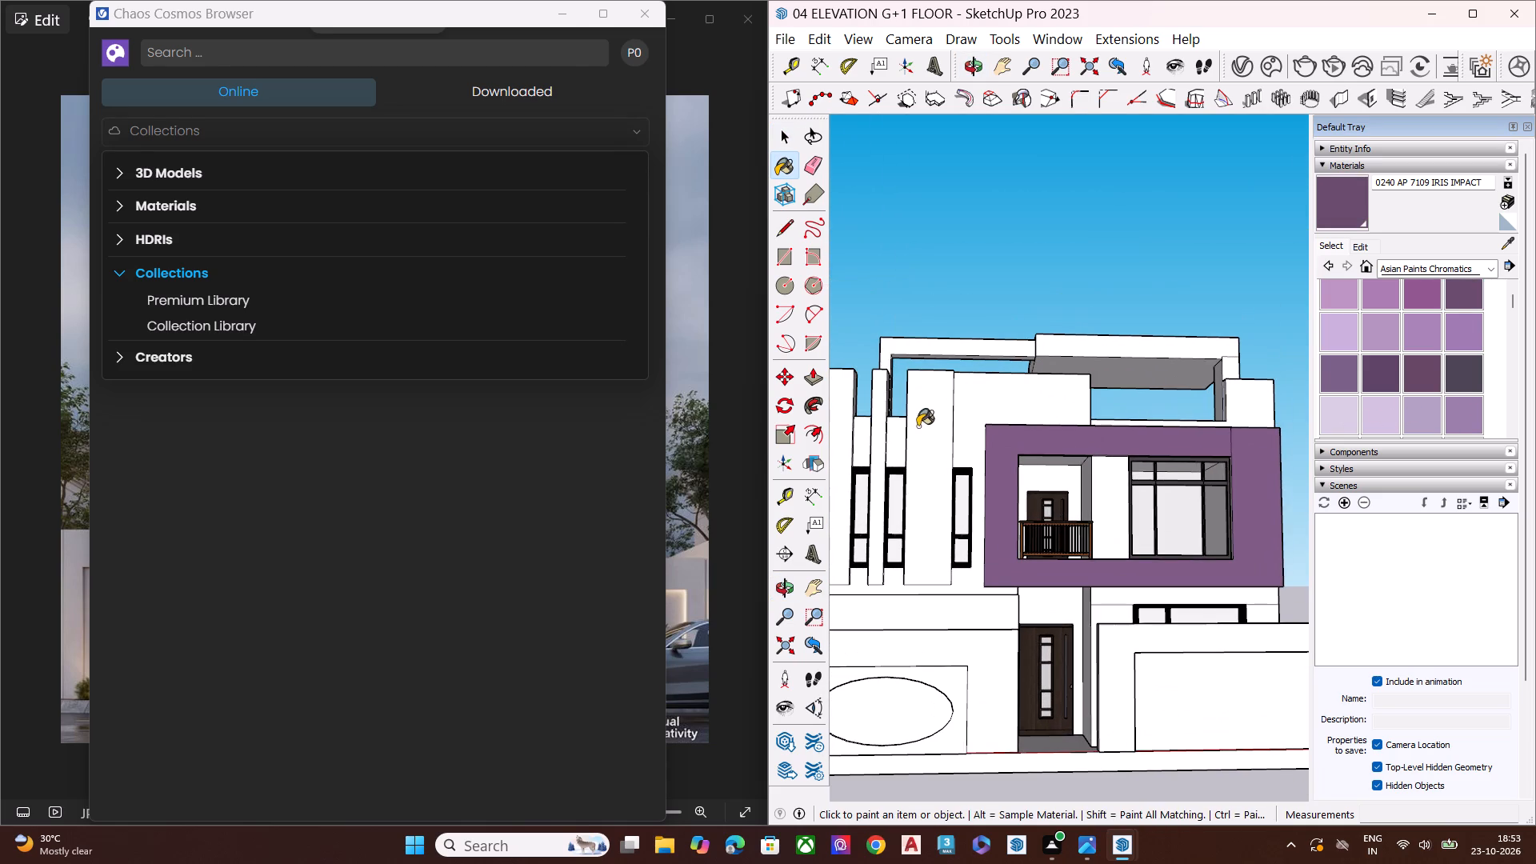
pyautogui.click(918, 426)
pyautogui.click(875, 463)
pyautogui.click(846, 454)
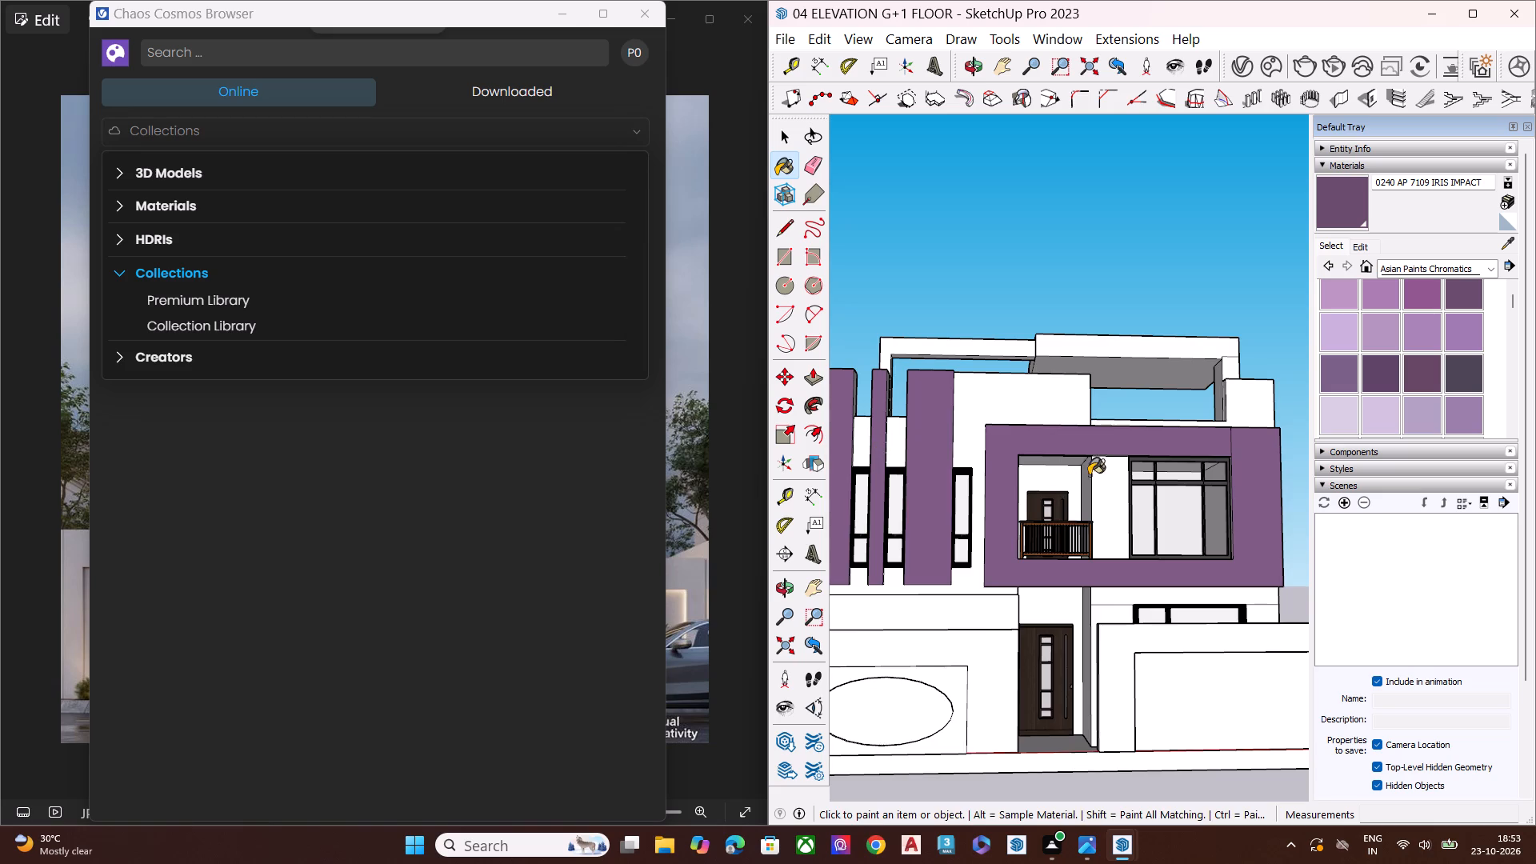
# Paint the exposed side faces of the three vertical fins with the same 0240 AP 7109 IRIS IMPACT shade.
pyautogui.moveTo(1097, 475); pyautogui.dragTo(906, 514, button='middle')
pyautogui.scroll(1, 864, 343)
pyautogui.scroll(-2, 863, 343)
pyautogui.scroll(6, 863, 343)
pyautogui.scroll(-1, 863, 343)
pyautogui.scroll(5, 859, 344)
pyautogui.click(896, 432)
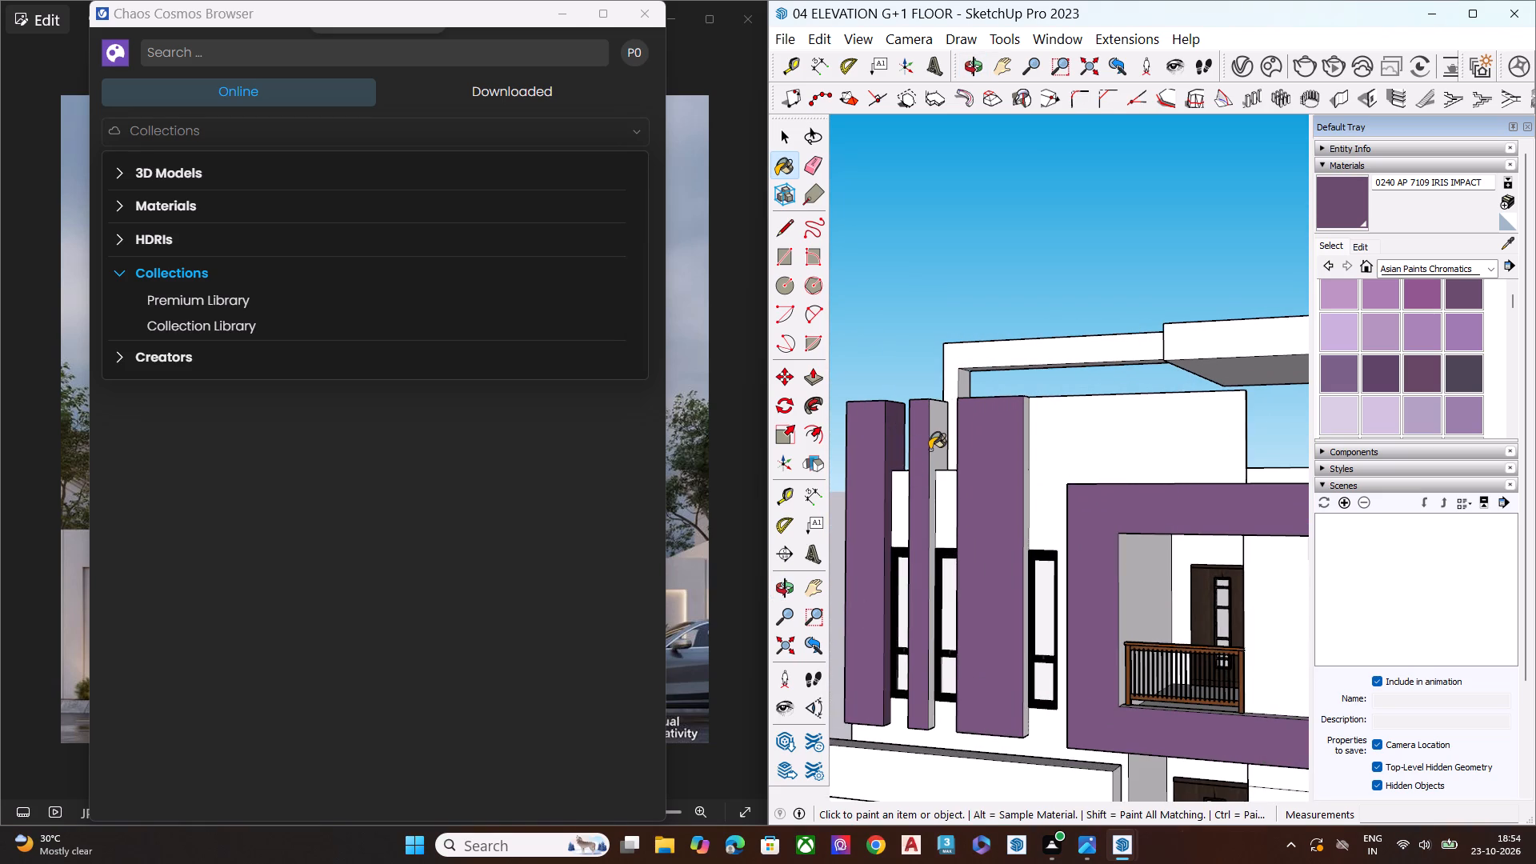
pyautogui.scroll(4, 934, 440)
pyautogui.click(935, 438)
pyautogui.click(1077, 446)
pyautogui.scroll(-5, 1038, 459)
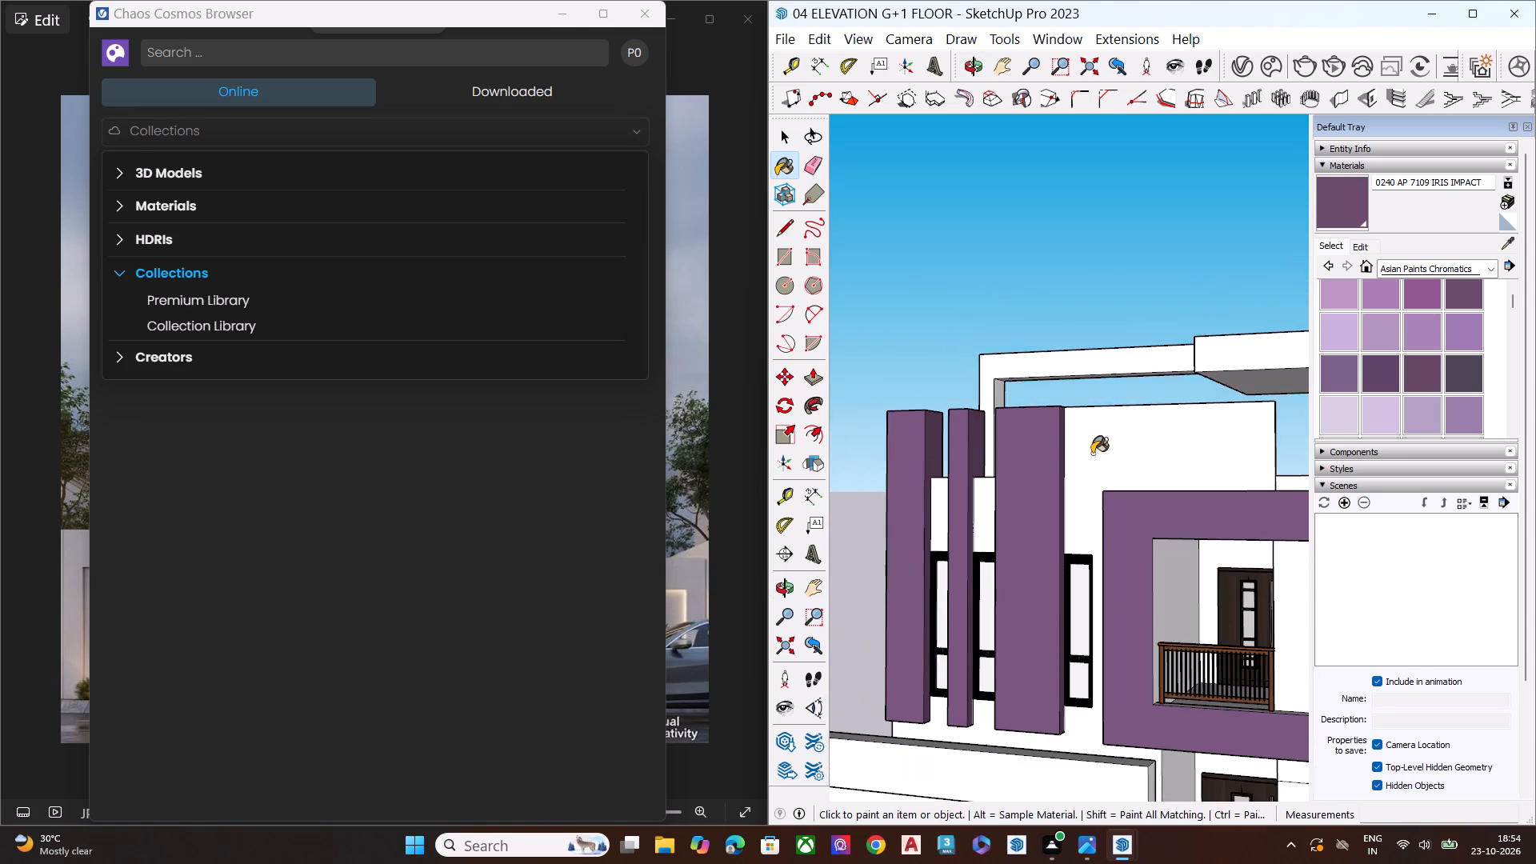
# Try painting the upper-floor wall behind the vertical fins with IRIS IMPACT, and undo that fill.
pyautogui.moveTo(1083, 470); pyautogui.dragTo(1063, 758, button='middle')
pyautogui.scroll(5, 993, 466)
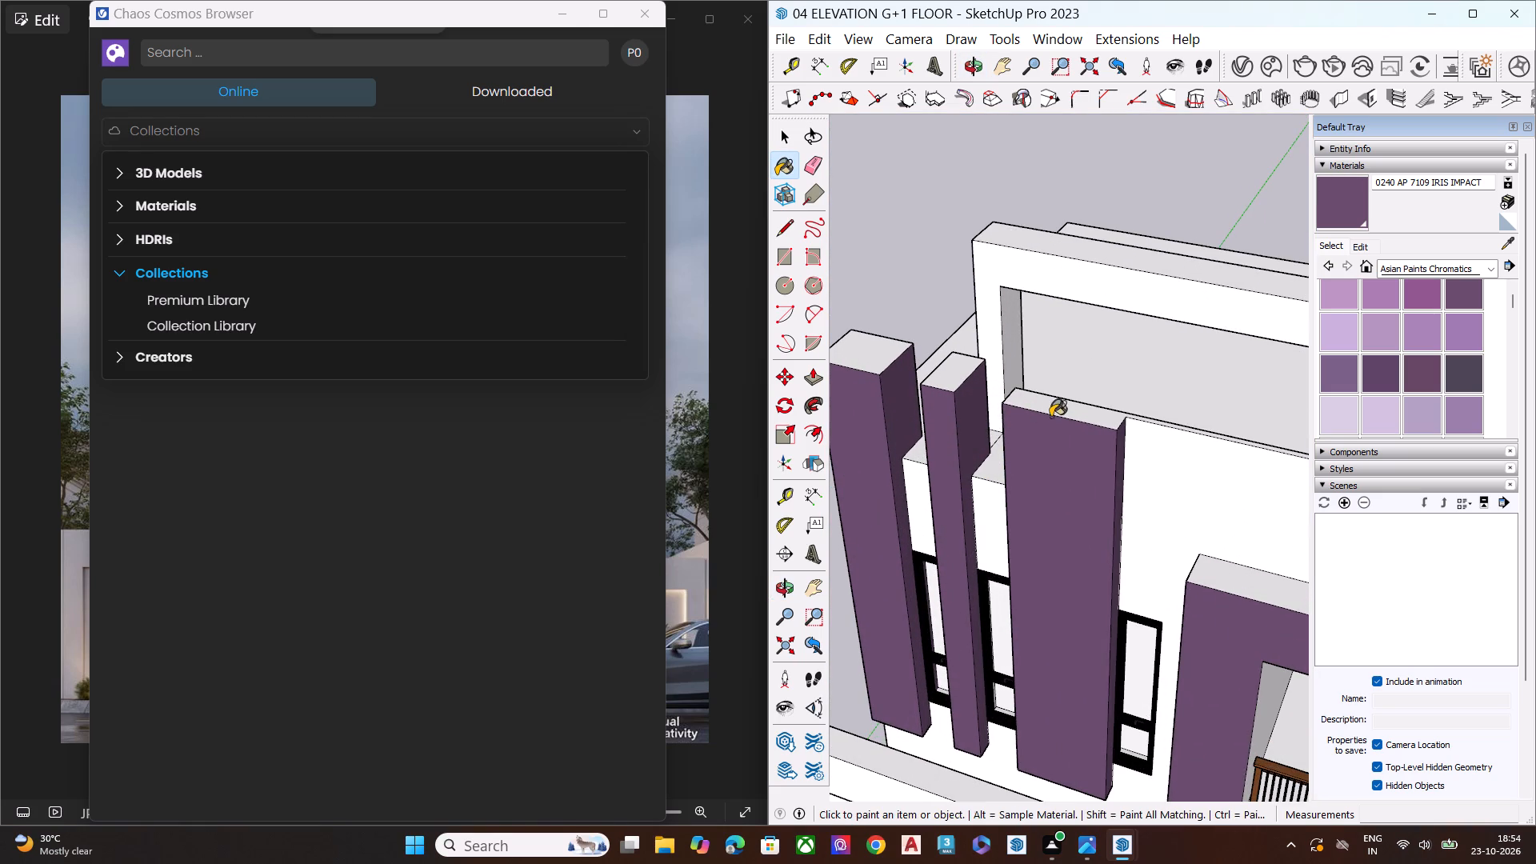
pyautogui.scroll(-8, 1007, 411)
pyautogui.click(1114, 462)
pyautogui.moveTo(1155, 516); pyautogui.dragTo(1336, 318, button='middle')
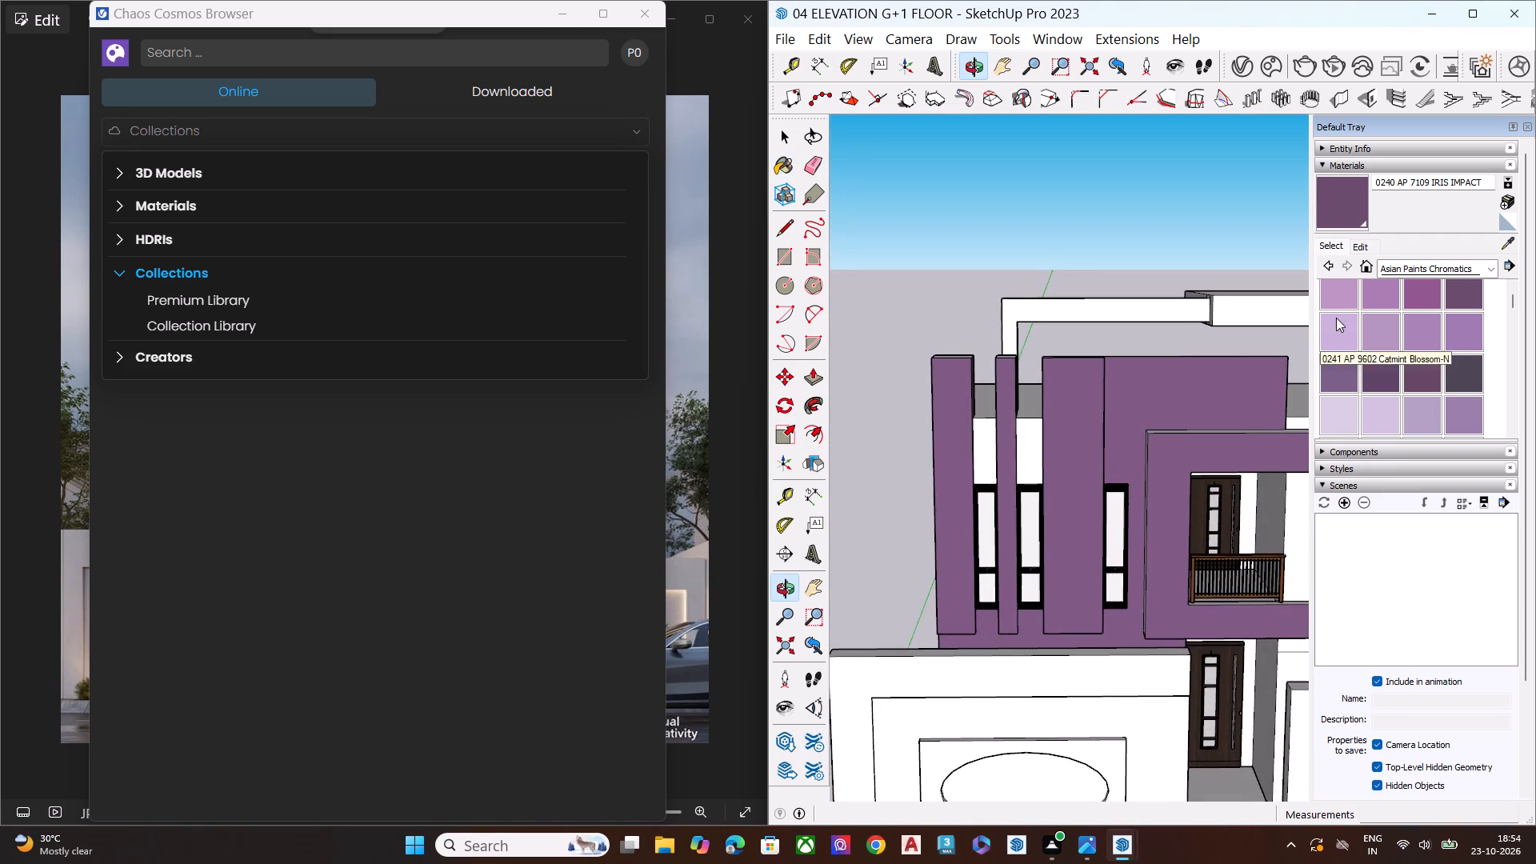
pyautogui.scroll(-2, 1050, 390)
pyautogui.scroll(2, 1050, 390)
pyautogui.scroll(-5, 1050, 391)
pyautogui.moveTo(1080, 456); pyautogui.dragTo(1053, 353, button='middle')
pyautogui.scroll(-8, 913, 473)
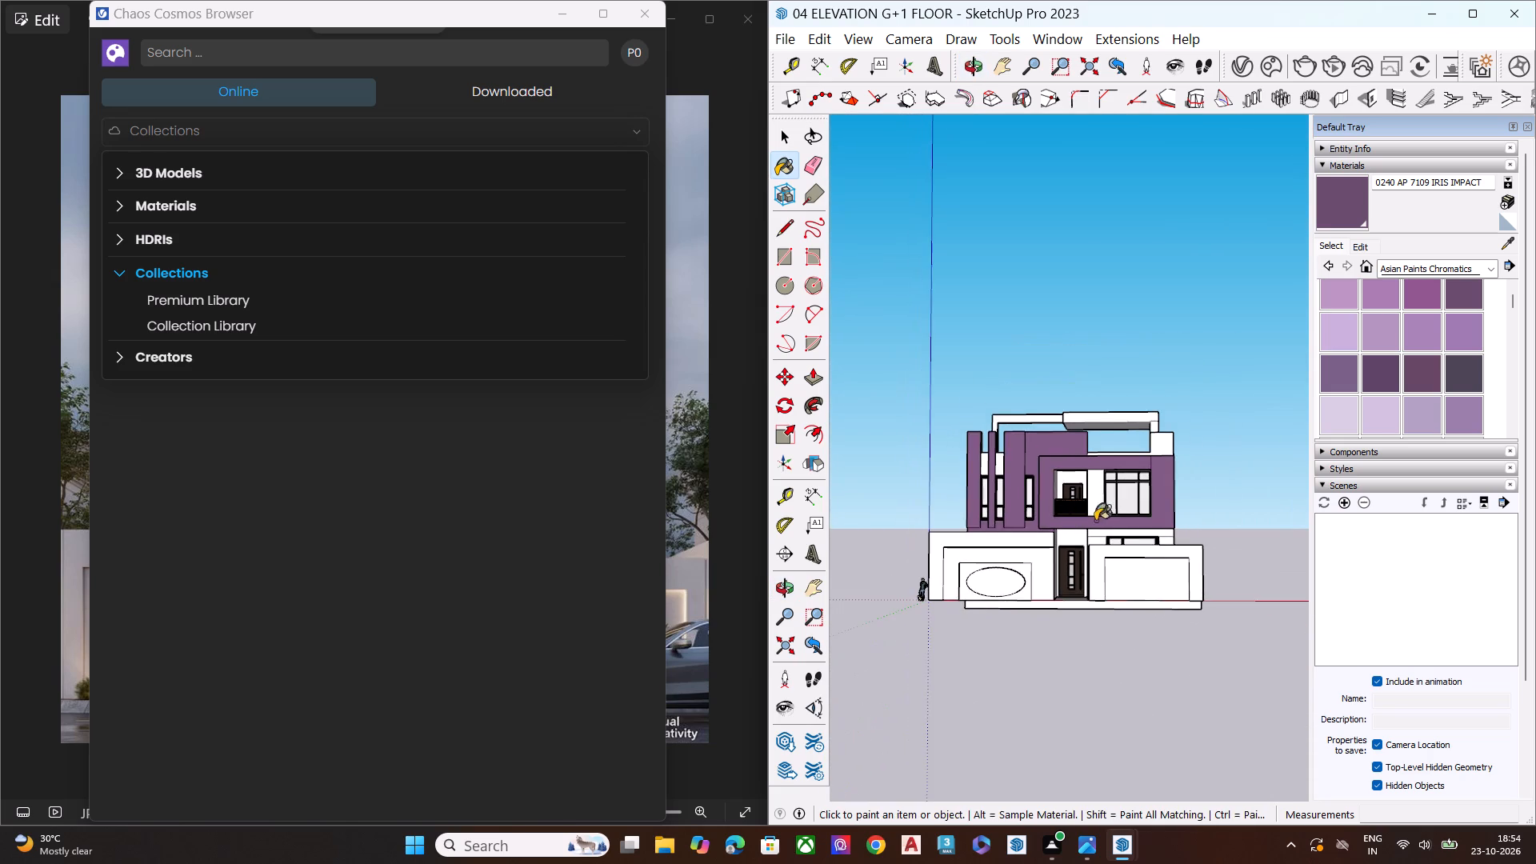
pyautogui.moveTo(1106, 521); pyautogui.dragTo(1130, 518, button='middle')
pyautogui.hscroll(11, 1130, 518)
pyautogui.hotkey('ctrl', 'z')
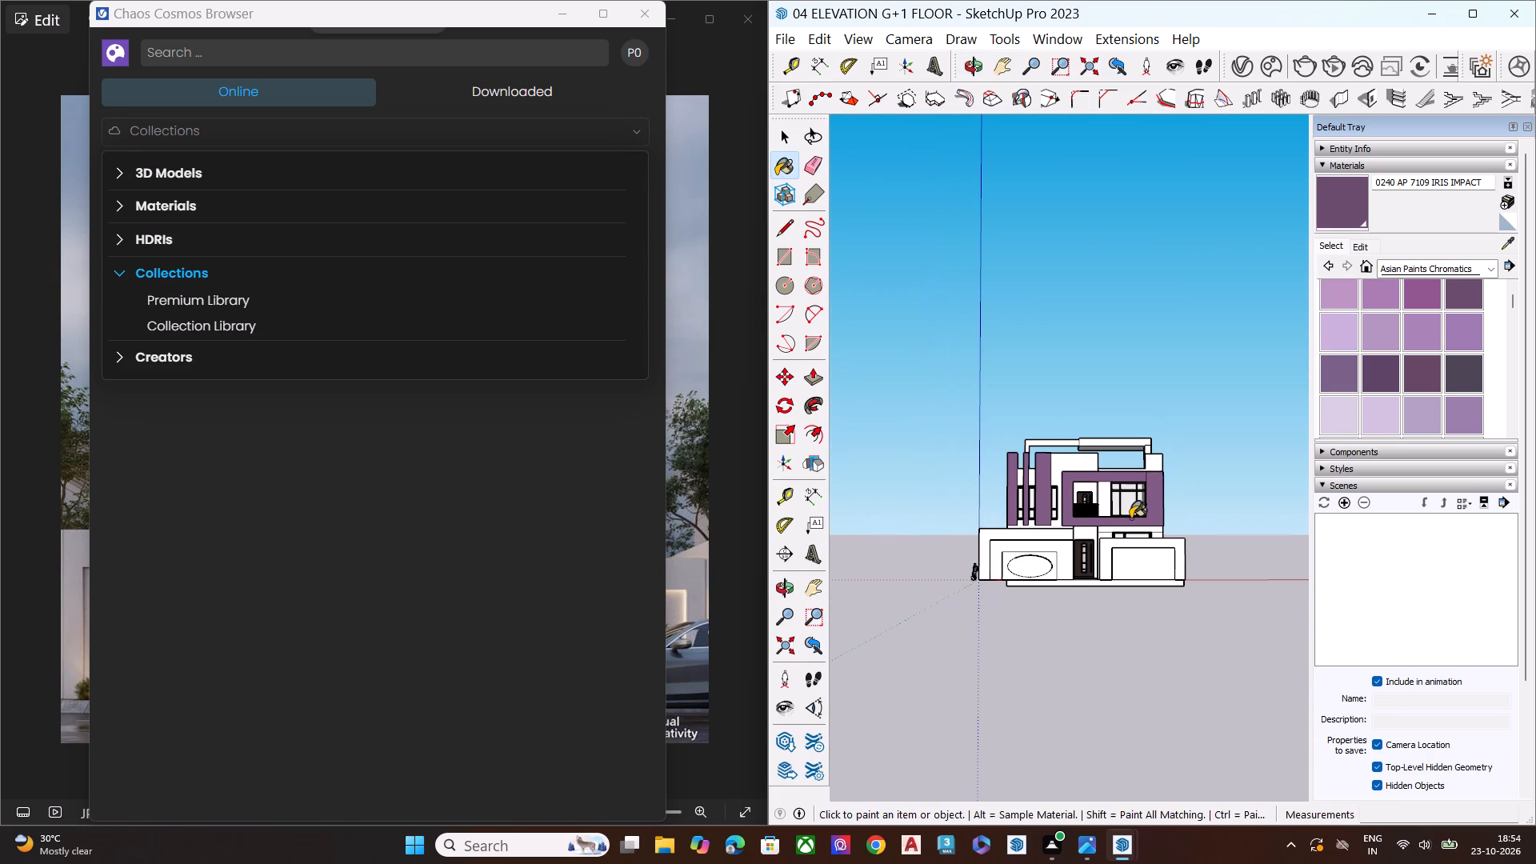
# Paint the upper-floor wall behind the vertical fins with 0240 AP 7109 IRIS IMPACT.
pyautogui.scroll(-1, 1186, 425)
pyautogui.scroll(7, 1177, 421)
pyautogui.scroll(-1, 1062, 482)
pyautogui.scroll(5, 1062, 482)
pyautogui.click(1054, 488)
pyautogui.scroll(-2, 1013, 490)
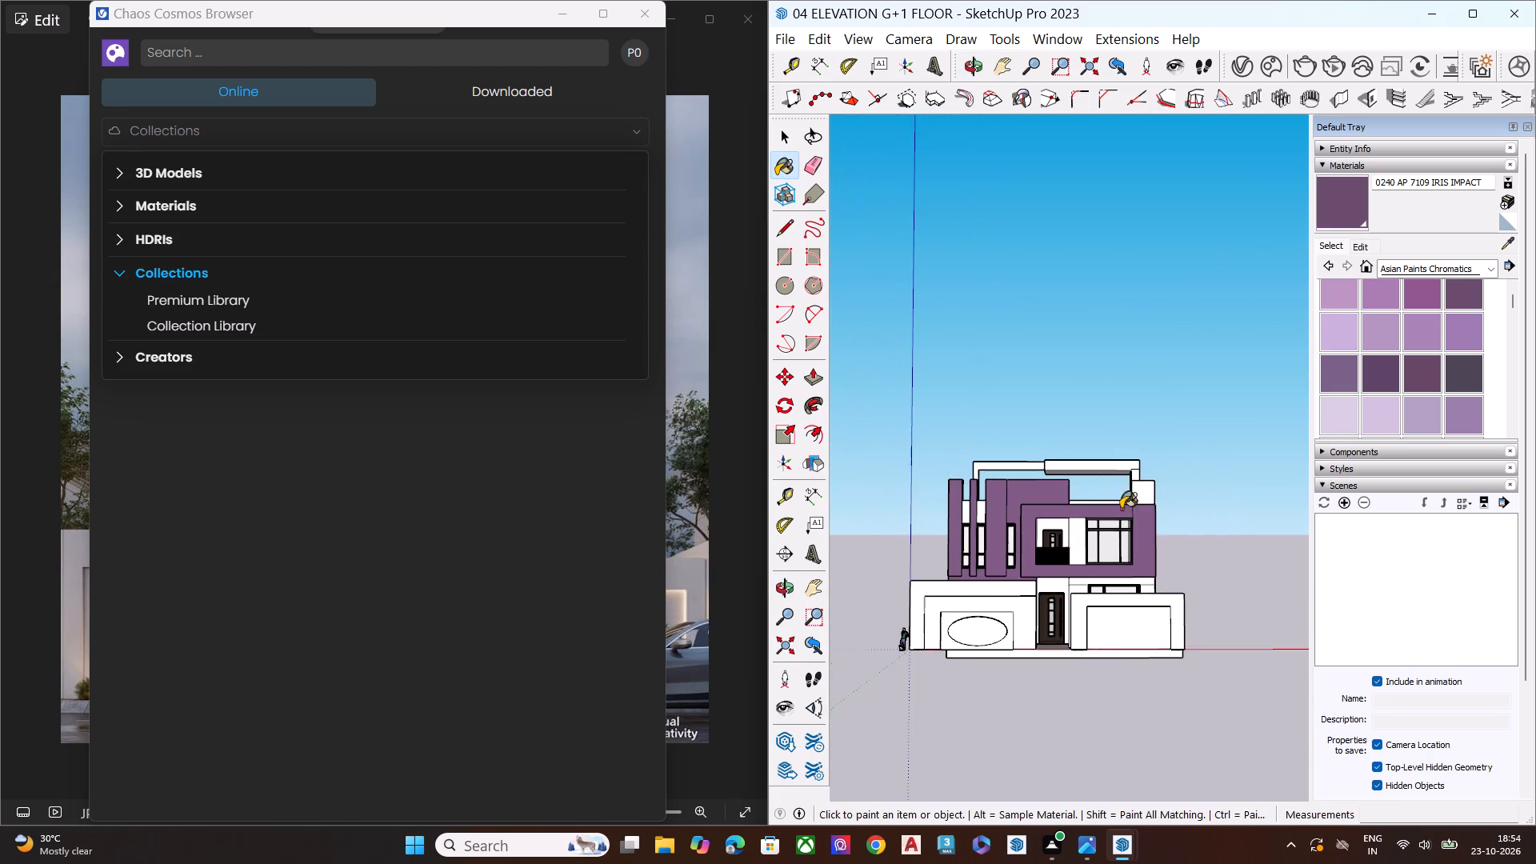
pyautogui.scroll(-4, 1121, 509)
pyautogui.scroll(2, 1141, 507)
pyautogui.scroll(-1, 1132, 506)
pyautogui.scroll(8, 1132, 506)
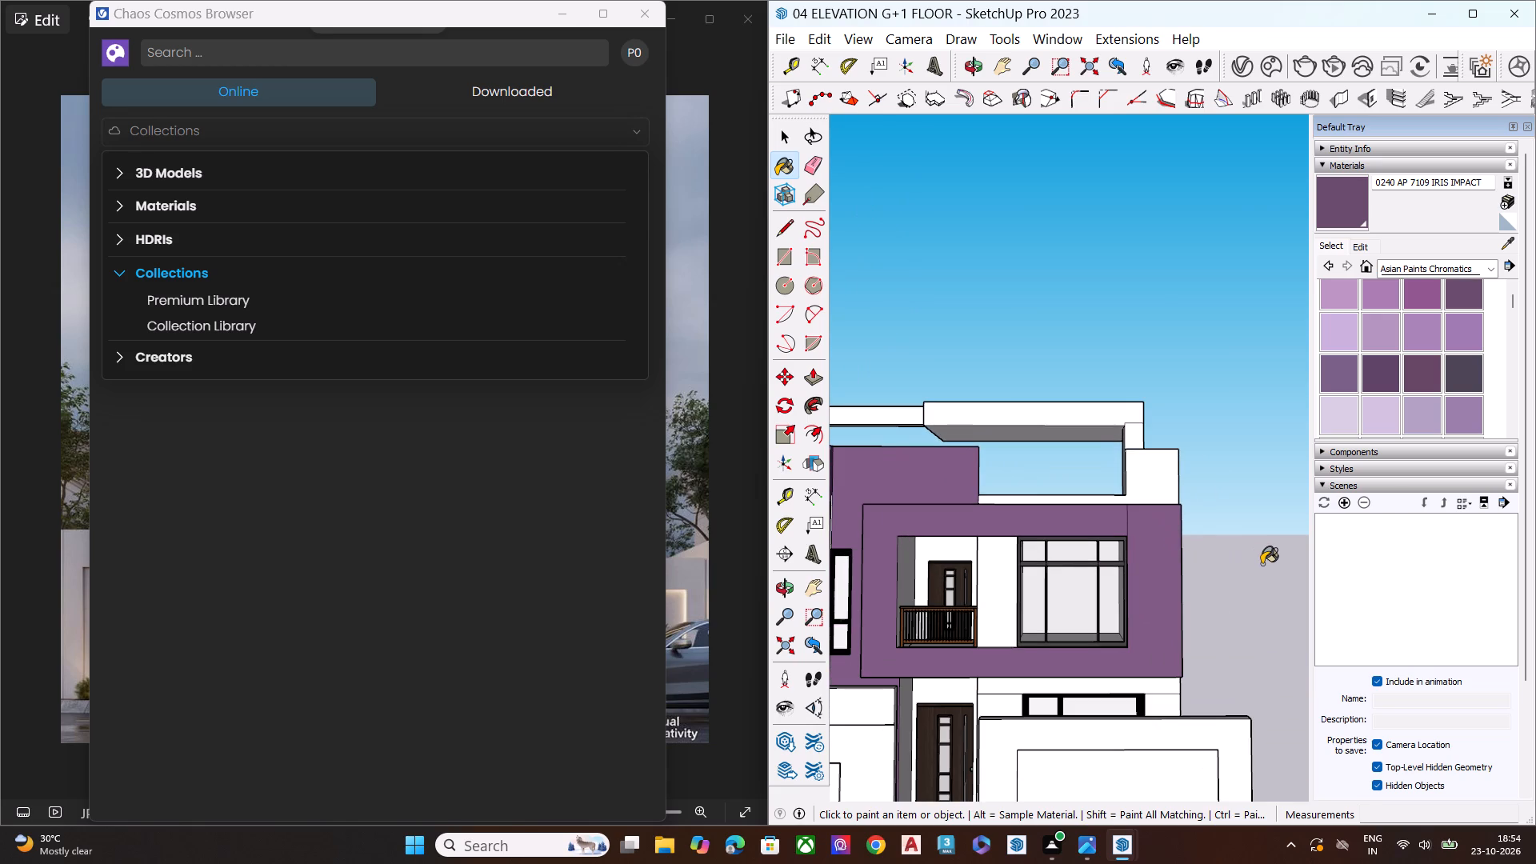
# Close the V-Ray Asset Editor and the Chaos Cosmos Browser to uncover the reference image.
pyautogui.press('space')
pyautogui.press('space')
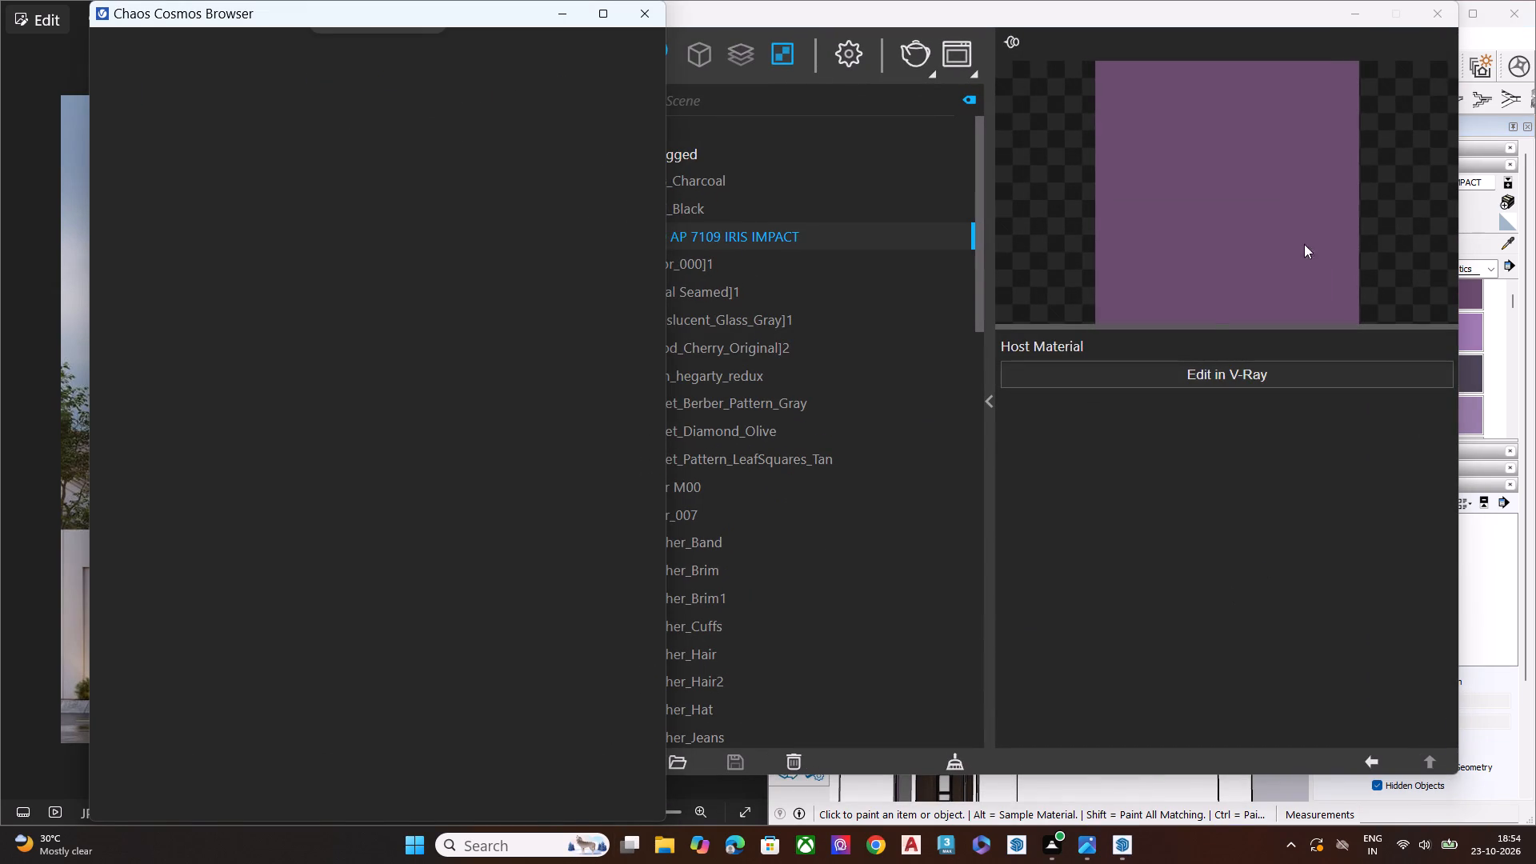
pyautogui.click(1454, 24)
pyautogui.click(653, 6)
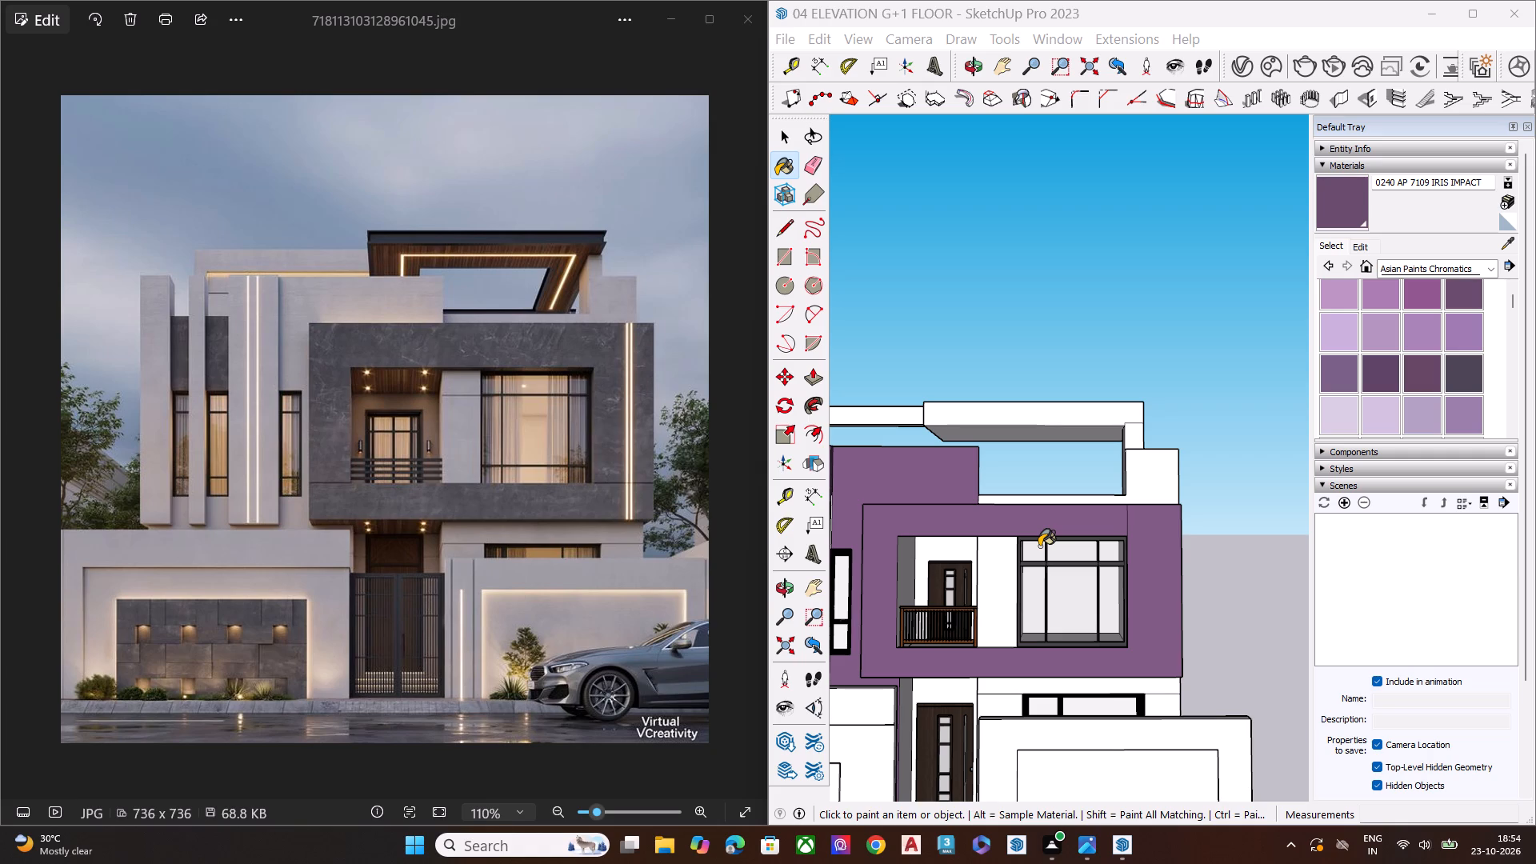
# Browse the Asian Paints Chromatics swatches for a light shade to contrast with the purple facade walls.
pyautogui.scroll(-6, 1083, 462)
pyautogui.scroll(1, 1147, 398)
pyautogui.scroll(-2, 1148, 412)
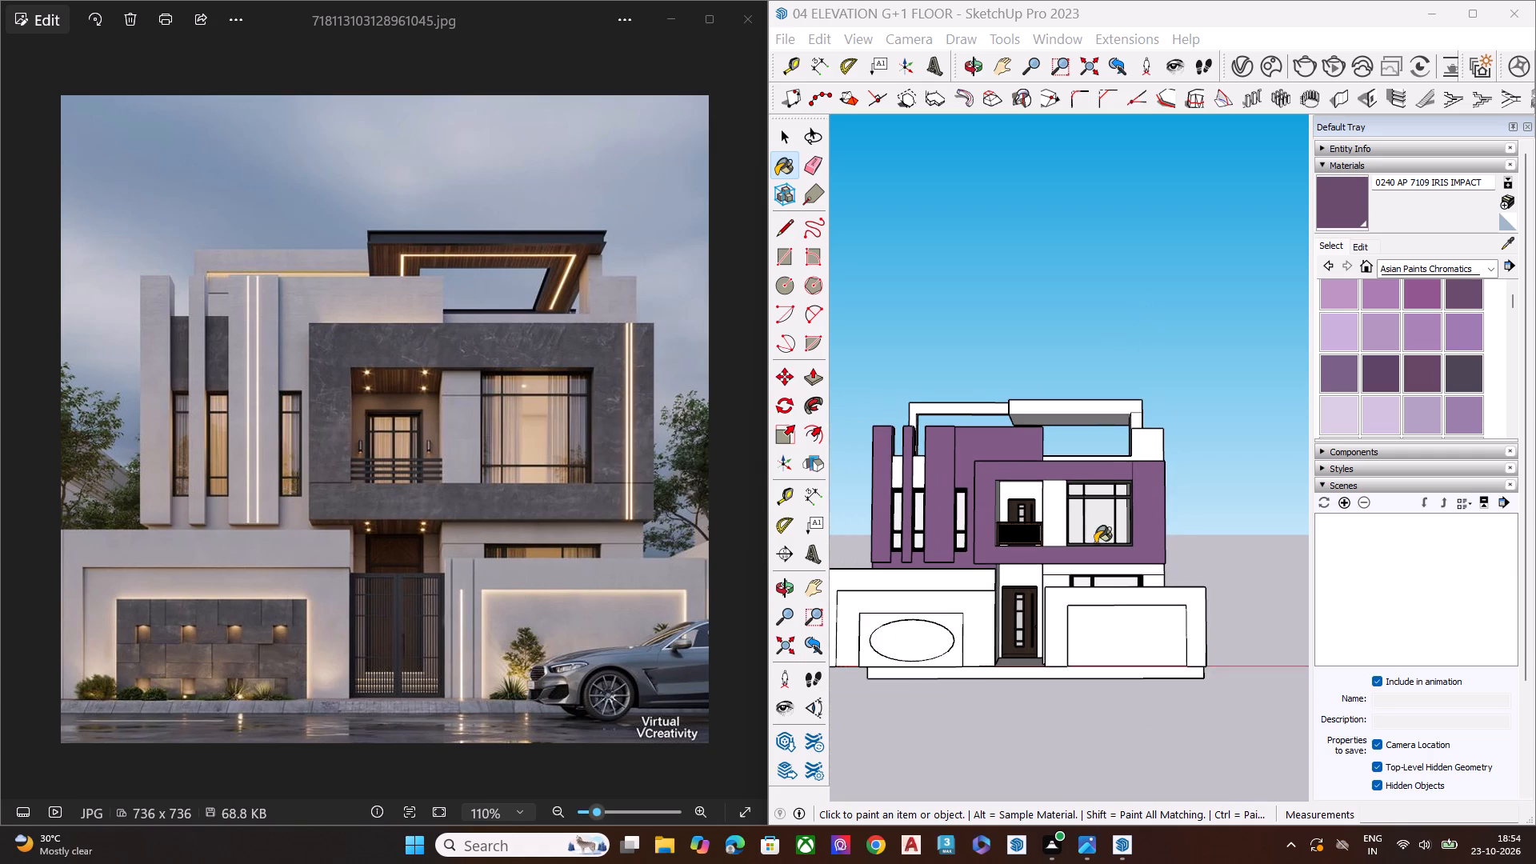
pyautogui.moveTo(1001, 618); pyautogui.dragTo(846, 560, button='middle')
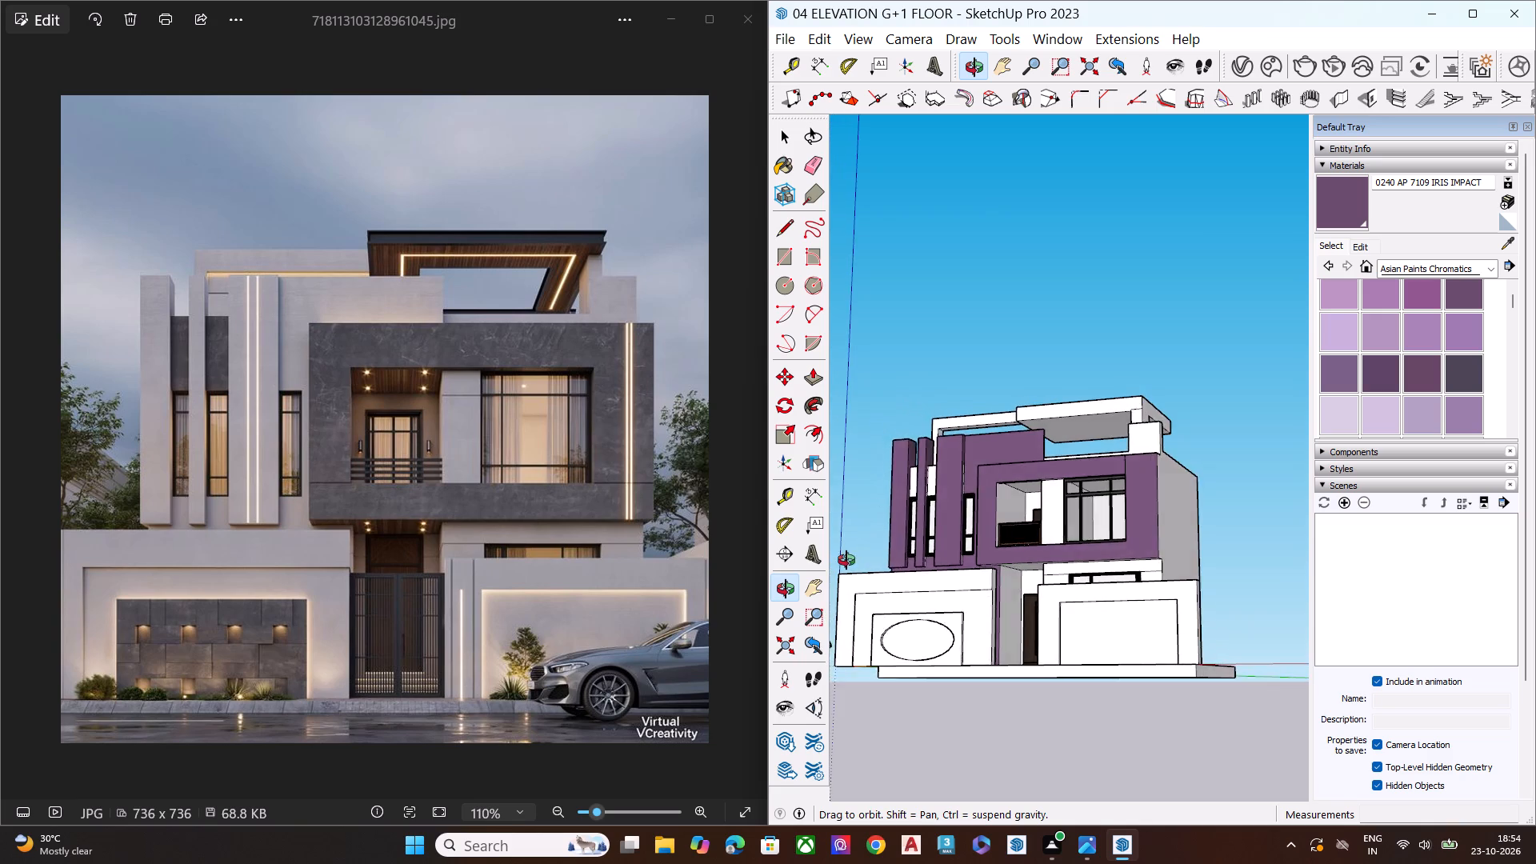
pyautogui.moveTo(846, 560); pyautogui.dragTo(1019, 587, button='middle')
pyautogui.scroll(1, 1391, 334)
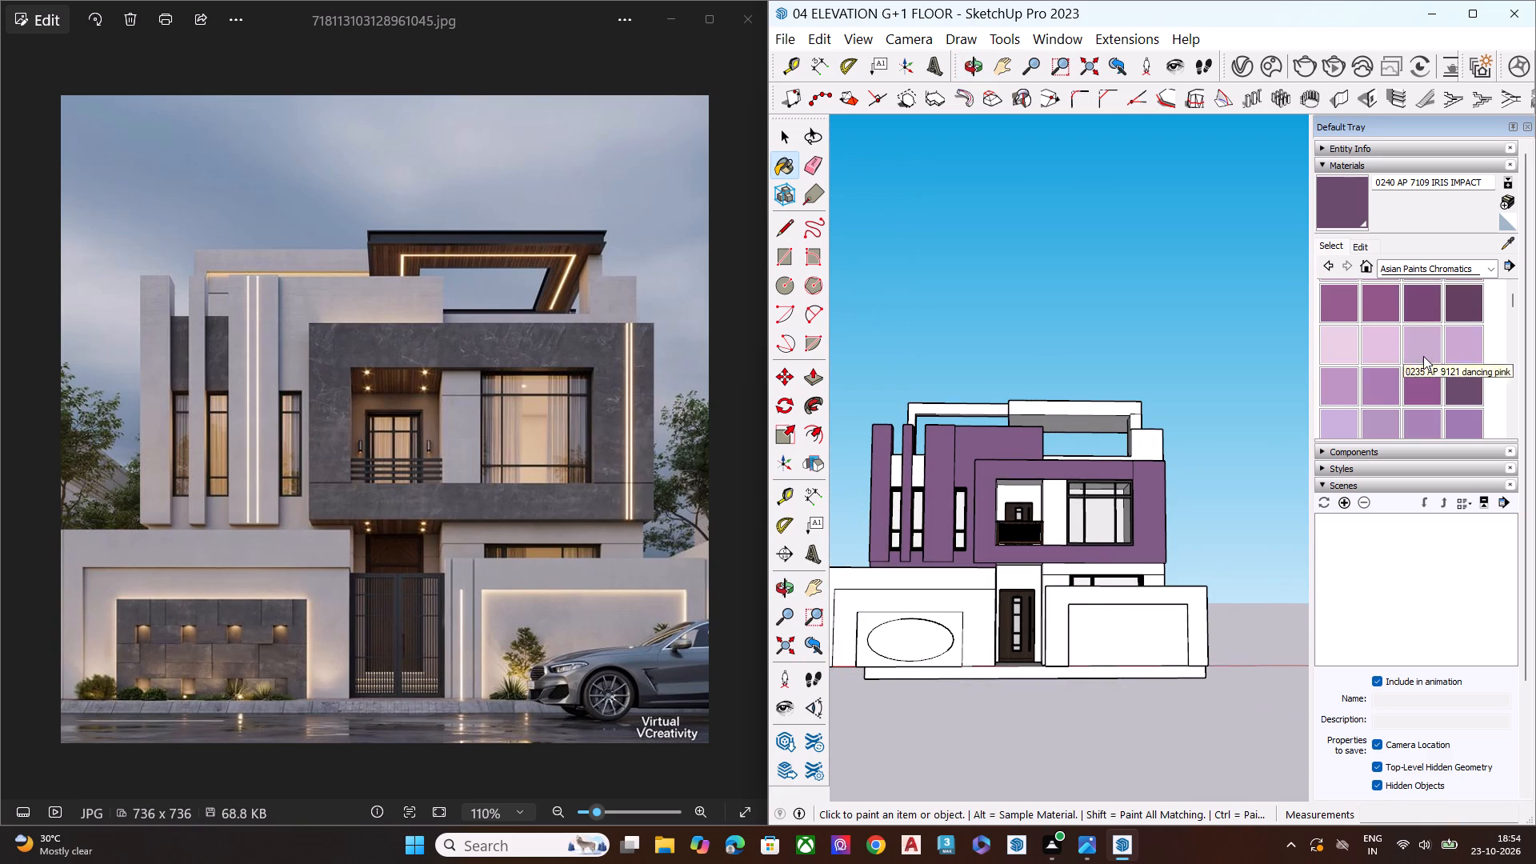
pyautogui.scroll(-1, 1423, 356)
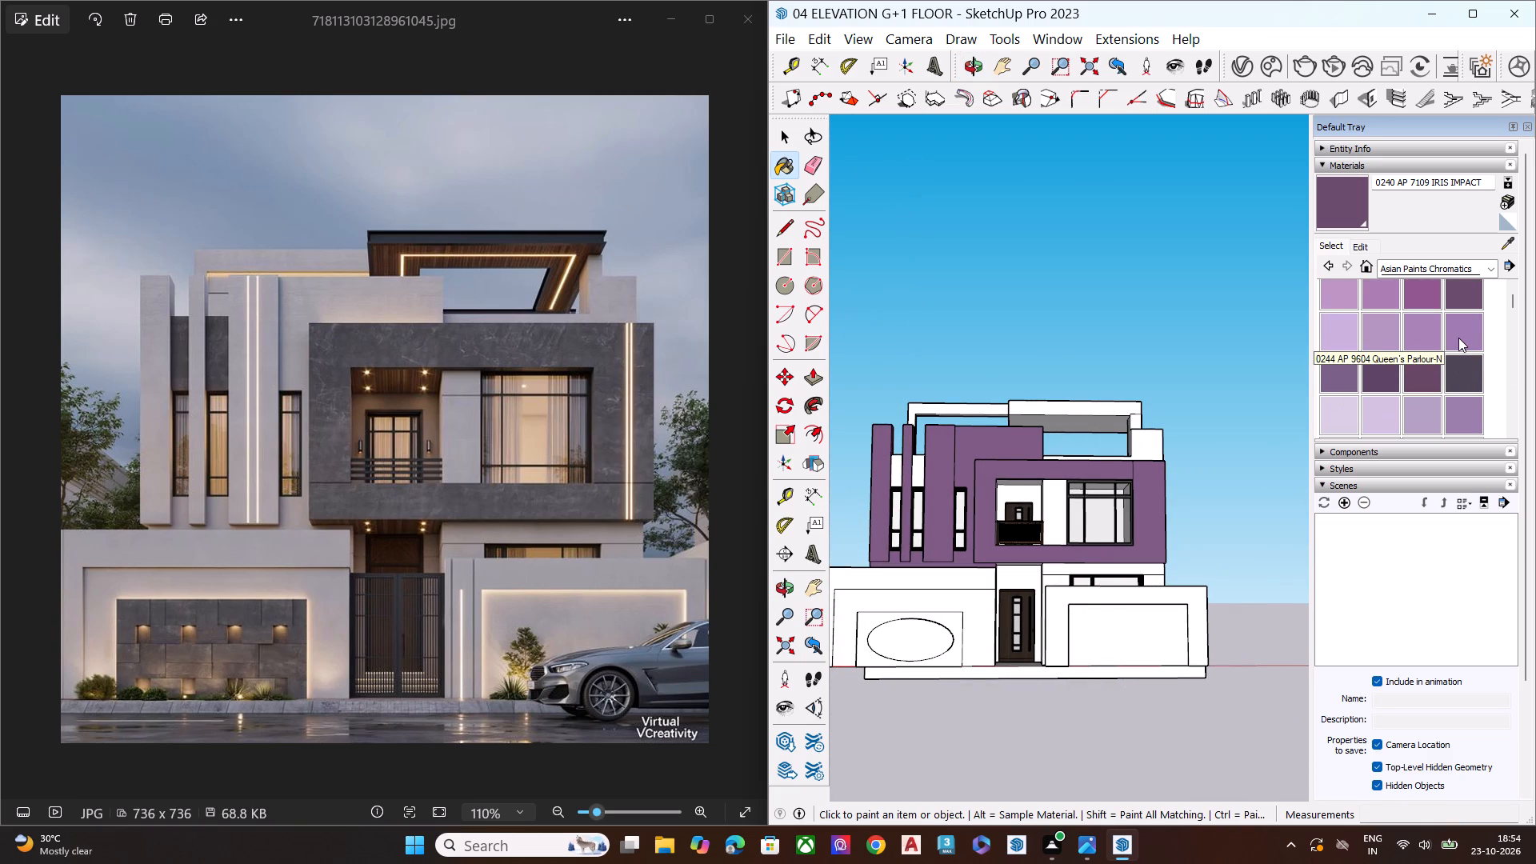
pyautogui.scroll(1, 1453, 298)
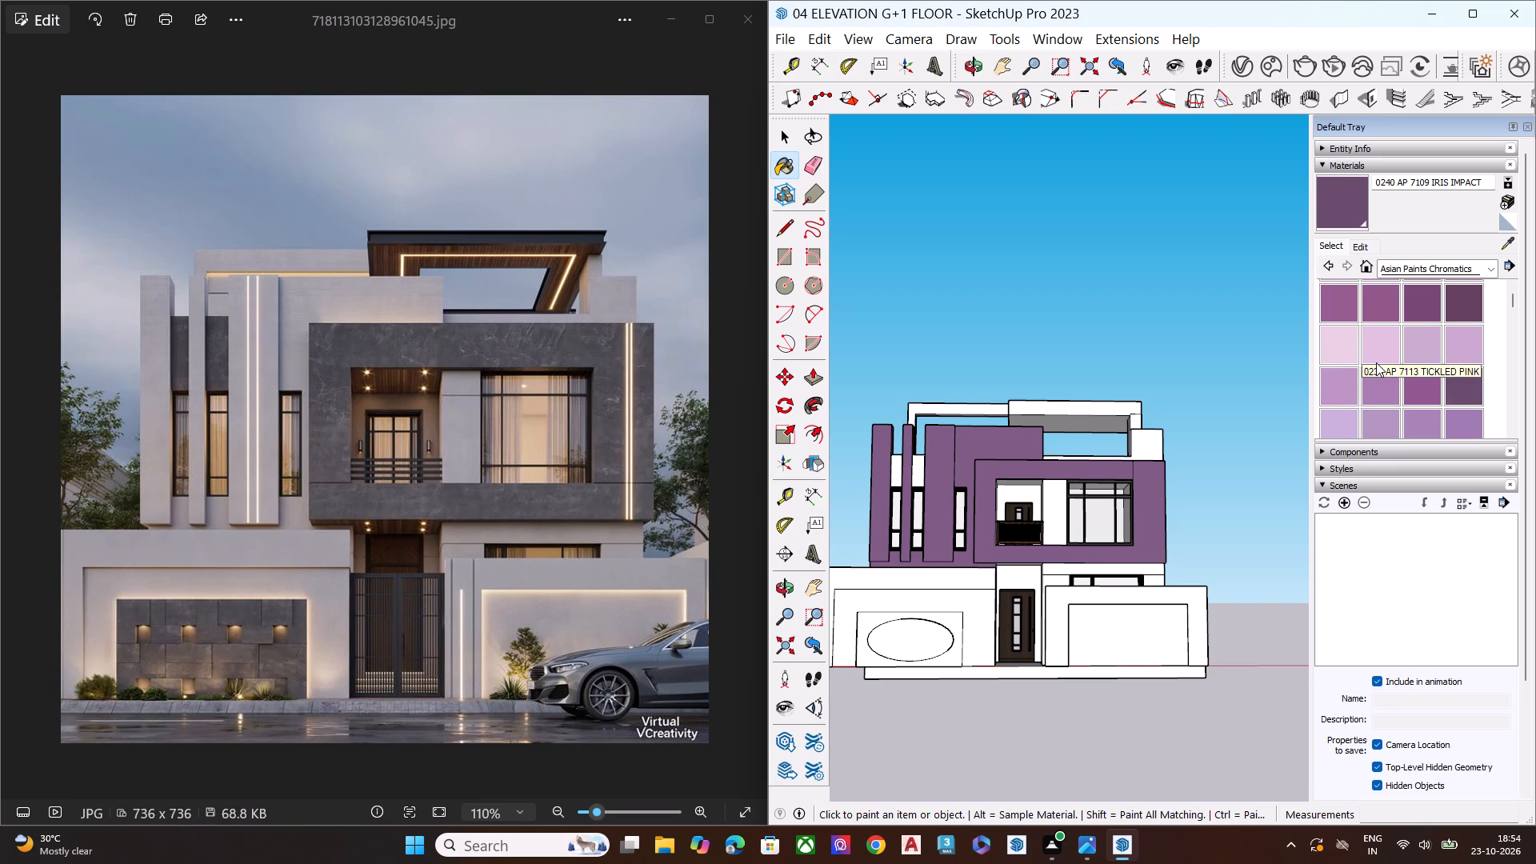
pyautogui.scroll(-6, 1377, 357)
pyautogui.scroll(-2, 1442, 366)
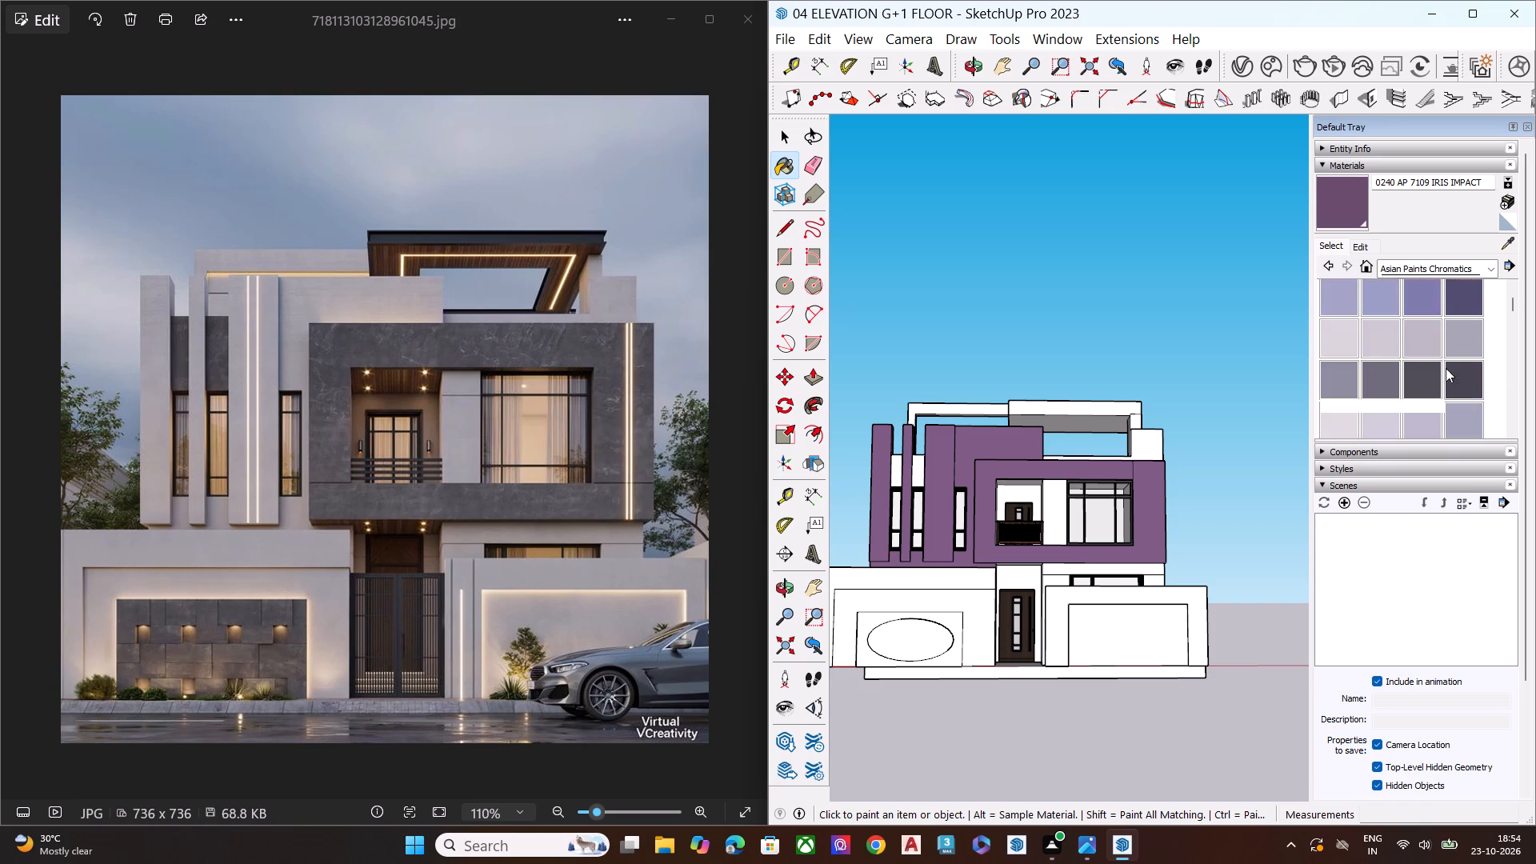
pyautogui.scroll(-4, 1446, 368)
pyautogui.scroll(1, 1446, 370)
pyautogui.scroll(-7, 1446, 370)
pyautogui.scroll(1, 1446, 370)
pyautogui.scroll(-2, 1446, 370)
pyautogui.scroll(2, 1446, 370)
pyautogui.scroll(-9, 1446, 370)
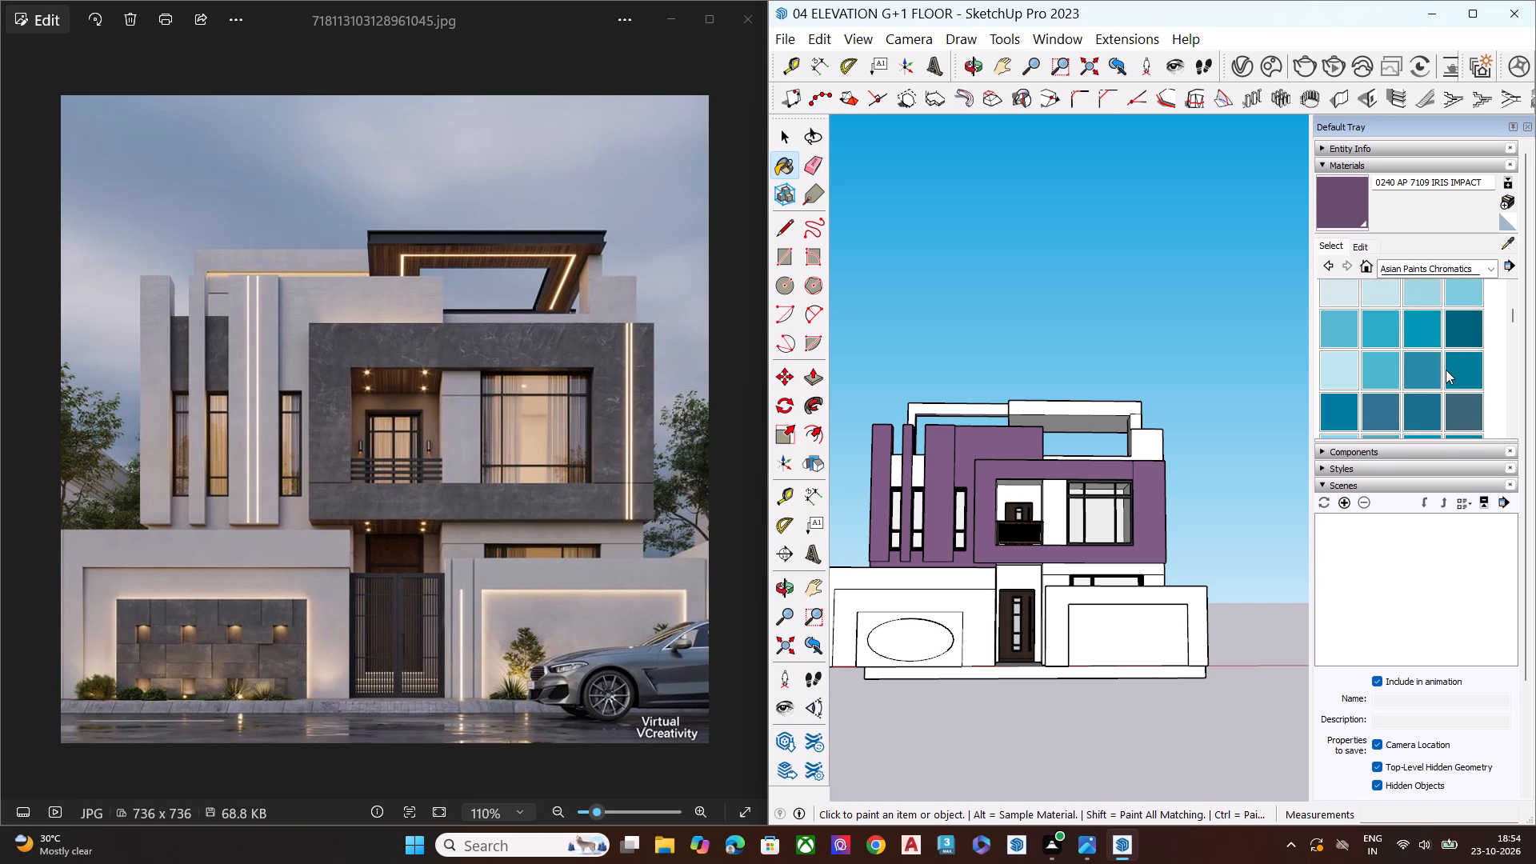
pyautogui.scroll(-1, 1446, 370)
pyautogui.scroll(1, 1446, 370)
pyautogui.scroll(-4, 1446, 370)
pyautogui.scroll(2, 1442, 373)
pyautogui.scroll(-4, 1442, 373)
pyautogui.scroll(2, 1442, 373)
pyautogui.scroll(-18, 1442, 373)
pyautogui.scroll(1, 1442, 373)
pyautogui.scroll(-2, 1442, 373)
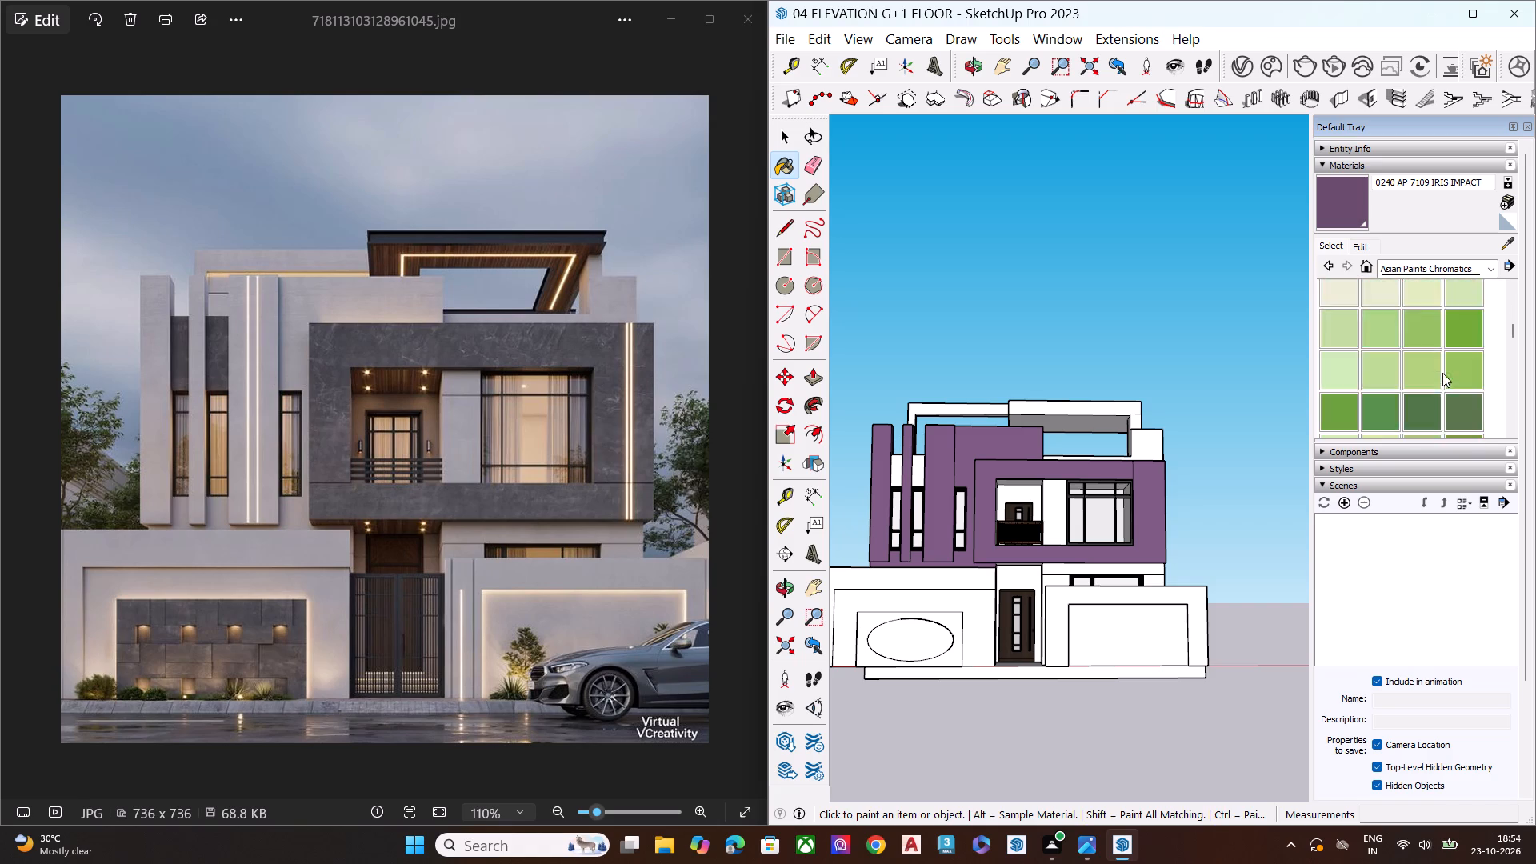
pyautogui.scroll(-11, 1442, 373)
pyautogui.scroll(-10, 1434, 380)
pyautogui.scroll(6, 1434, 380)
pyautogui.scroll(-3, 1434, 380)
pyautogui.scroll(1, 1434, 380)
pyautogui.scroll(-2, 1434, 380)
pyautogui.scroll(2, 1434, 380)
pyautogui.scroll(-3, 1442, 374)
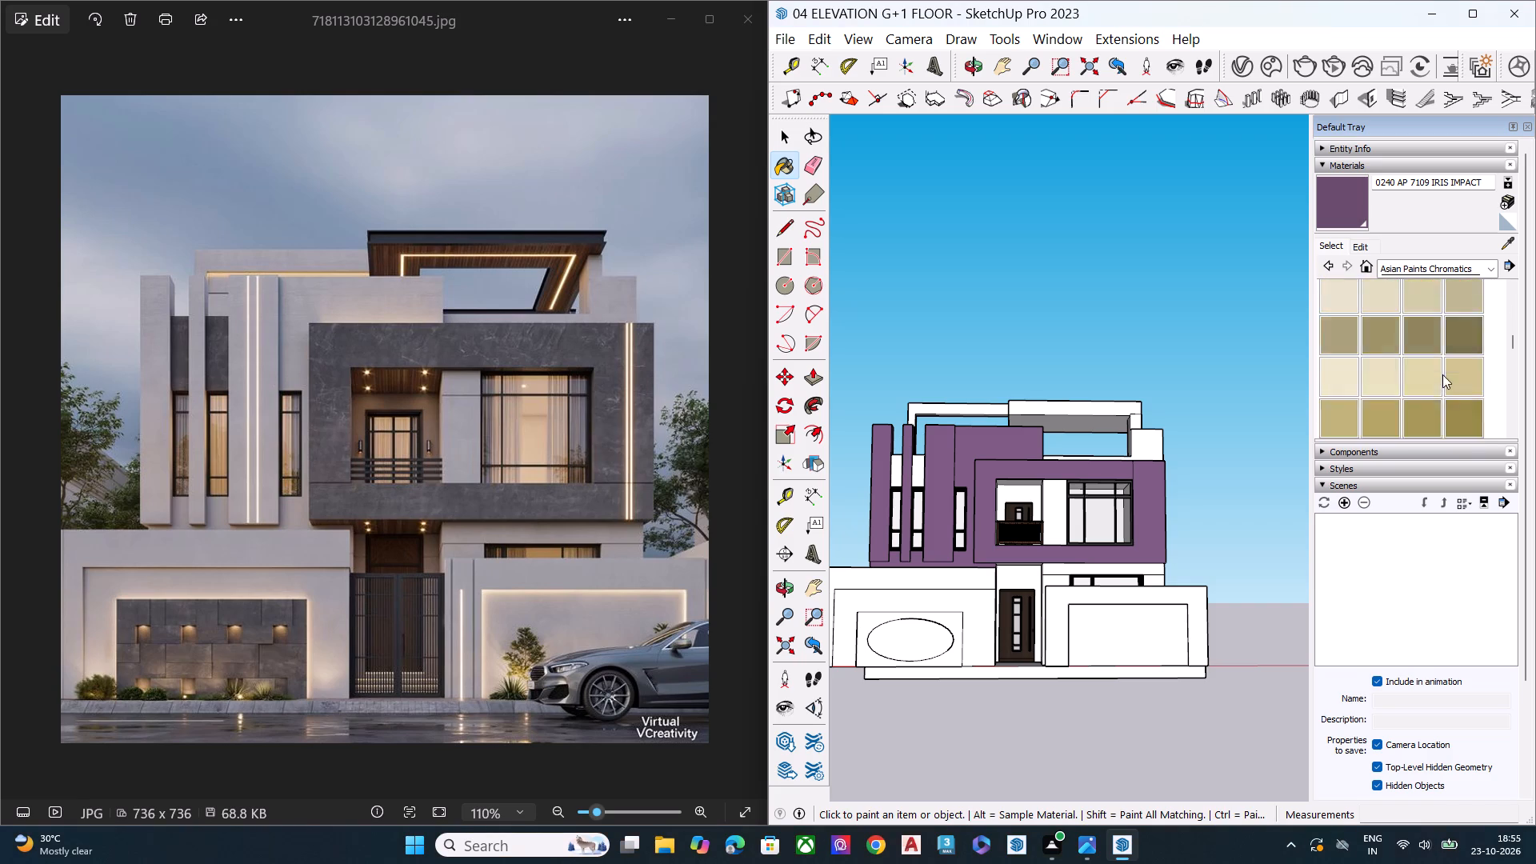
pyautogui.scroll(-15, 1442, 374)
pyautogui.scroll(2, 1442, 374)
pyautogui.scroll(-2, 1442, 374)
pyautogui.scroll(2, 1442, 374)
pyautogui.scroll(-3, 1442, 374)
pyautogui.scroll(1, 1434, 371)
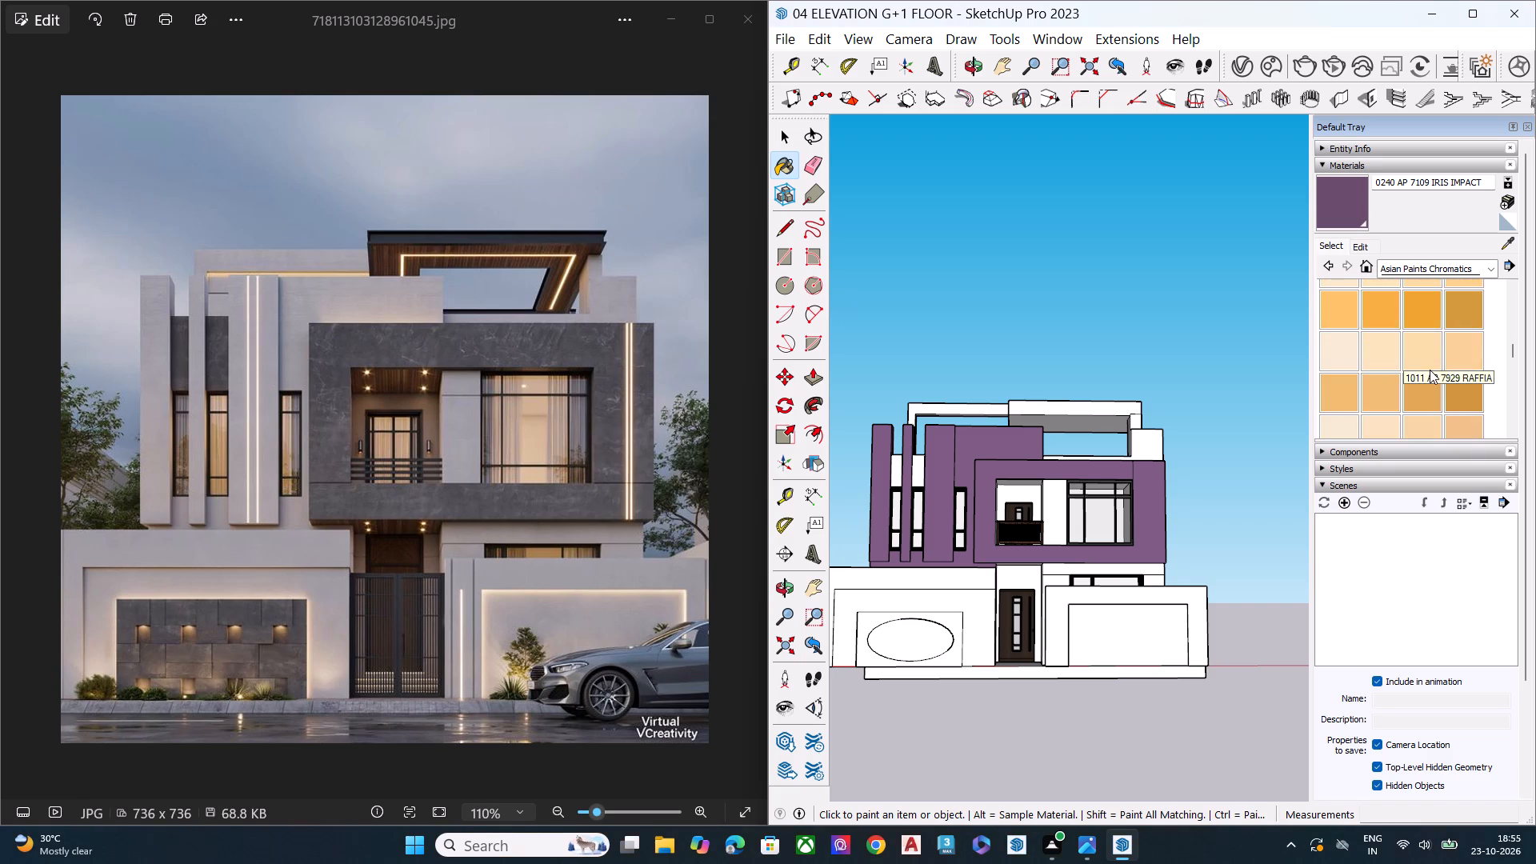
pyautogui.scroll(1, 1428, 367)
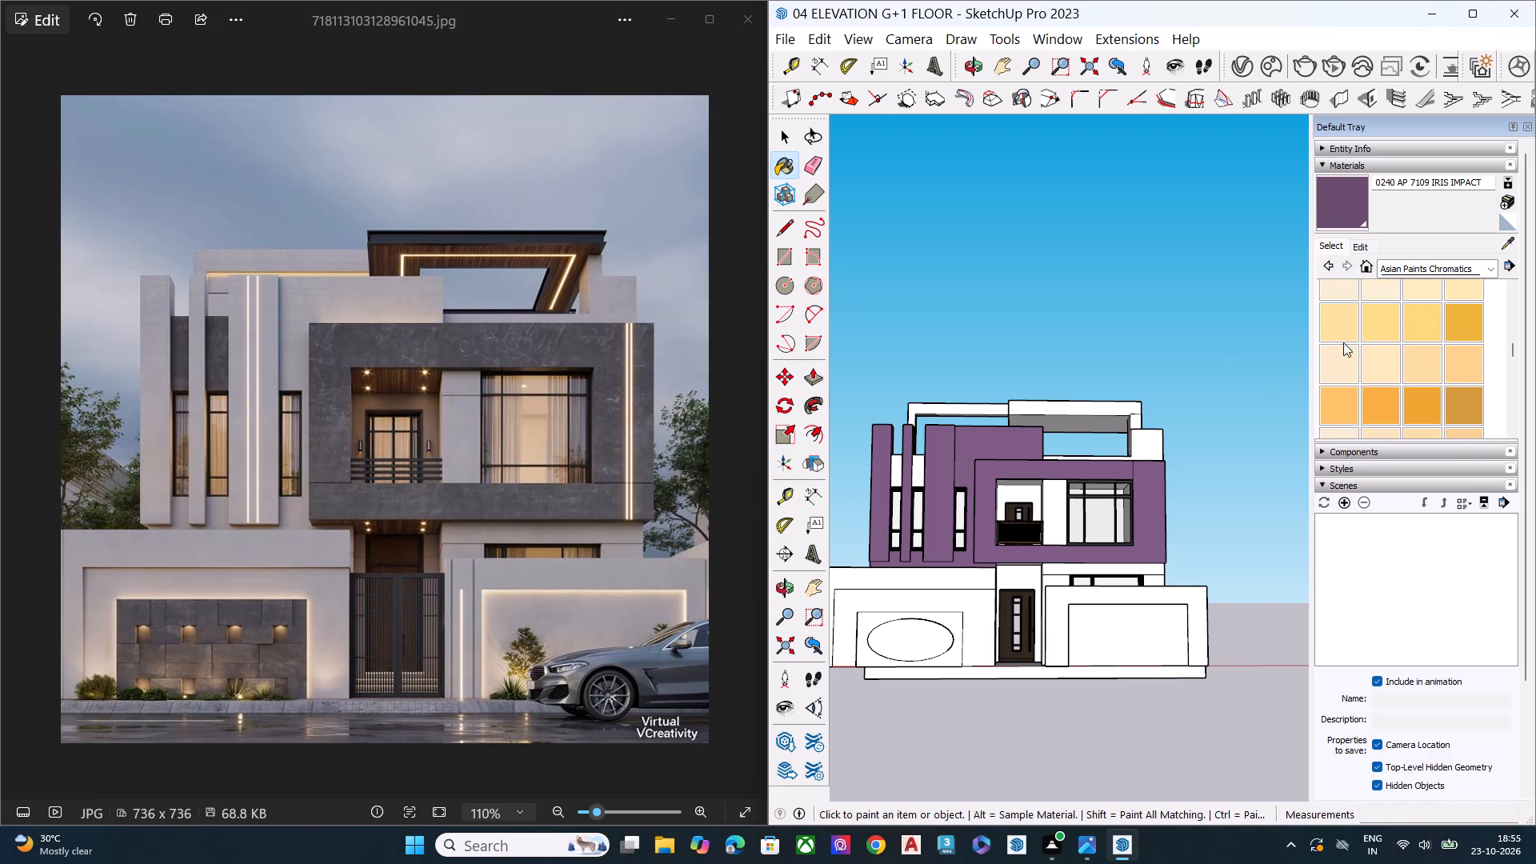
# Switch to Chrome, search Google for Asian Paints, and close the browser.
pyautogui.click(875, 845)
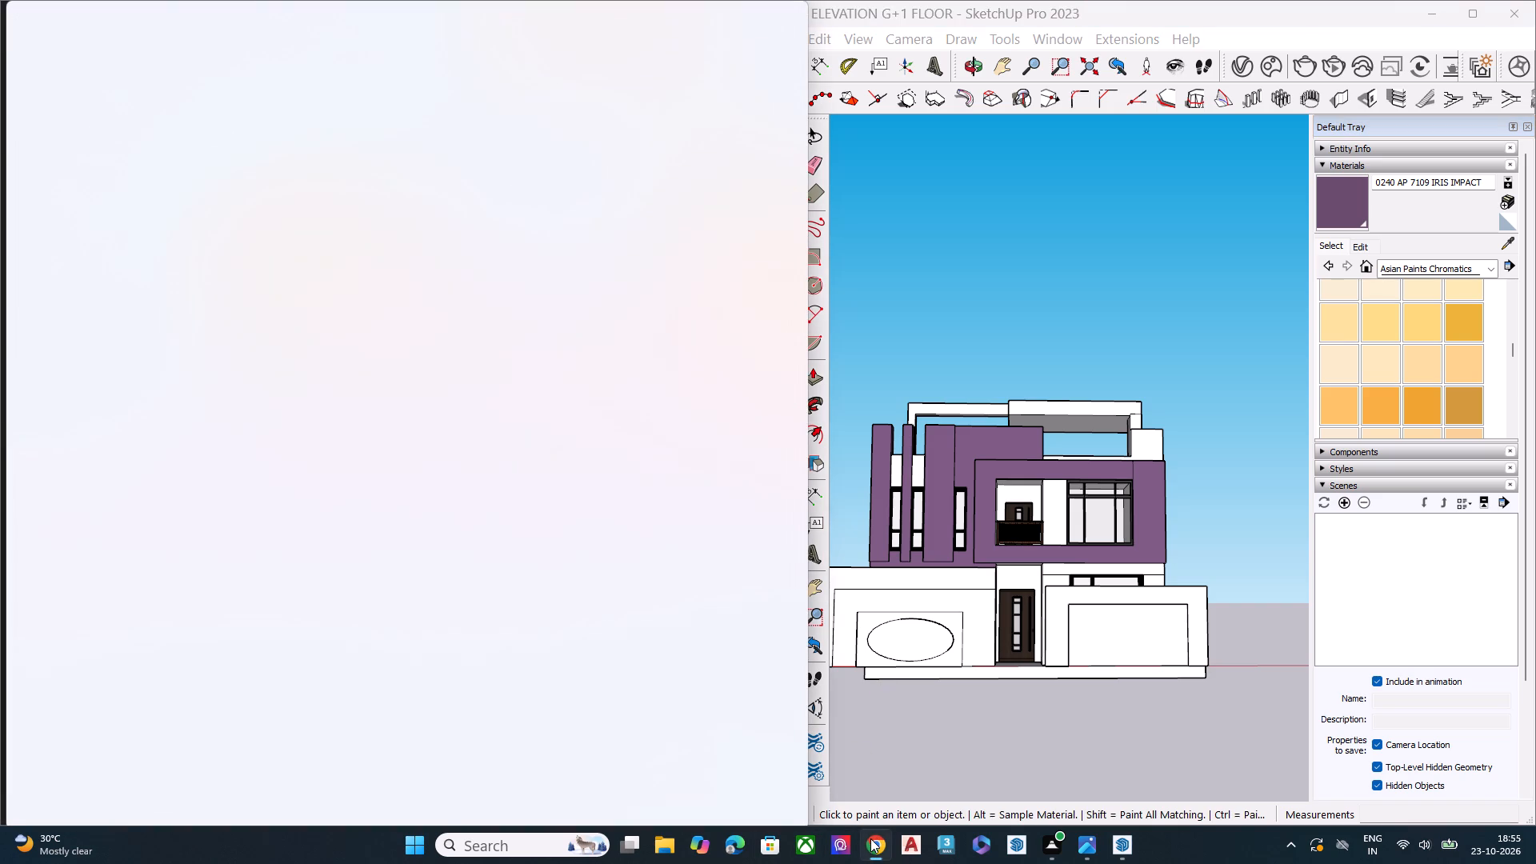
pyautogui.click(418, 438)
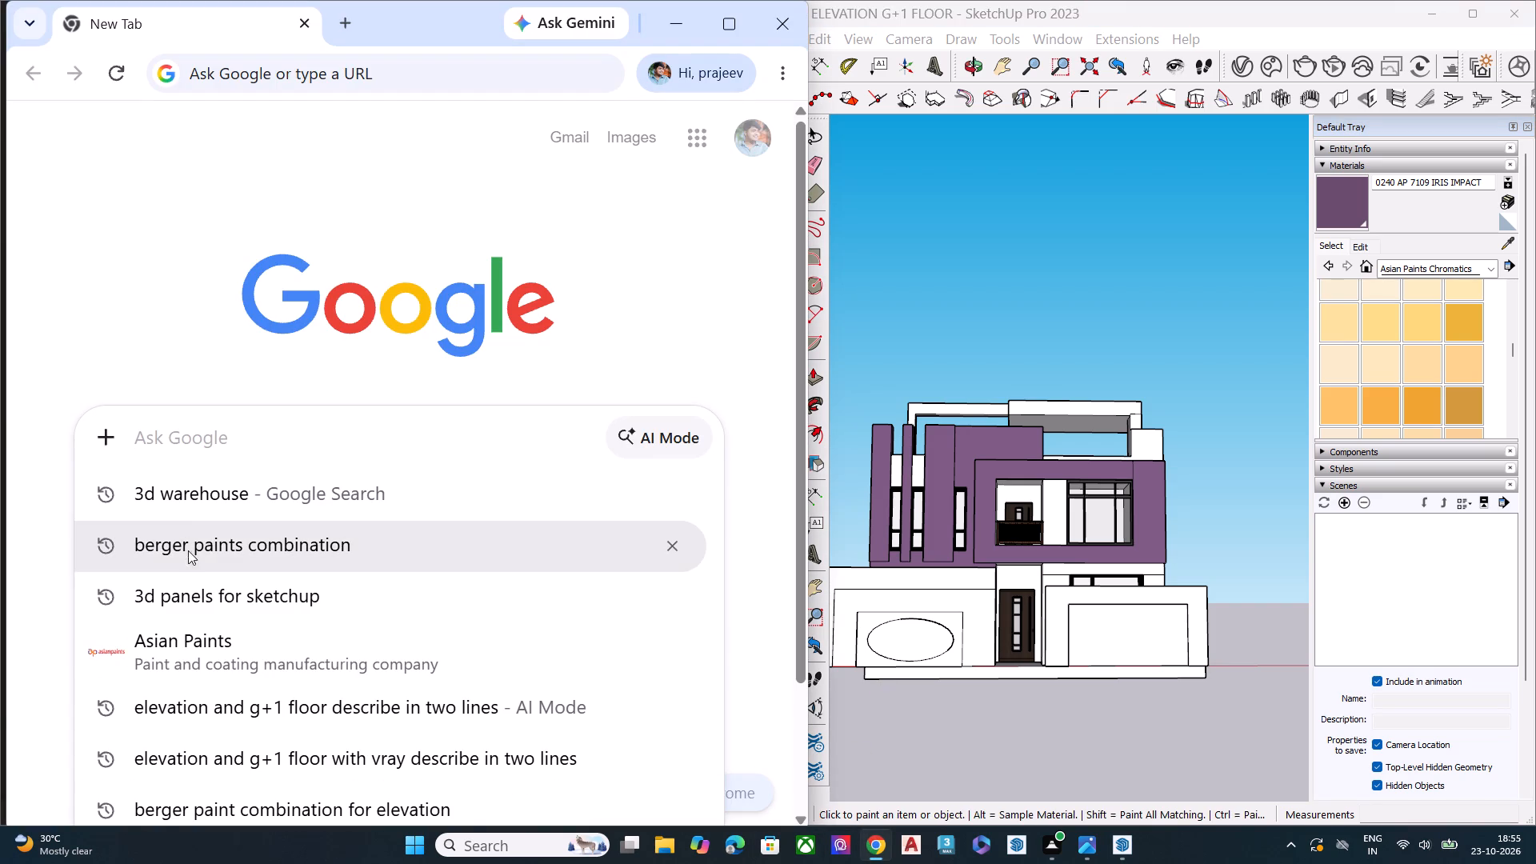
pyautogui.click(200, 653)
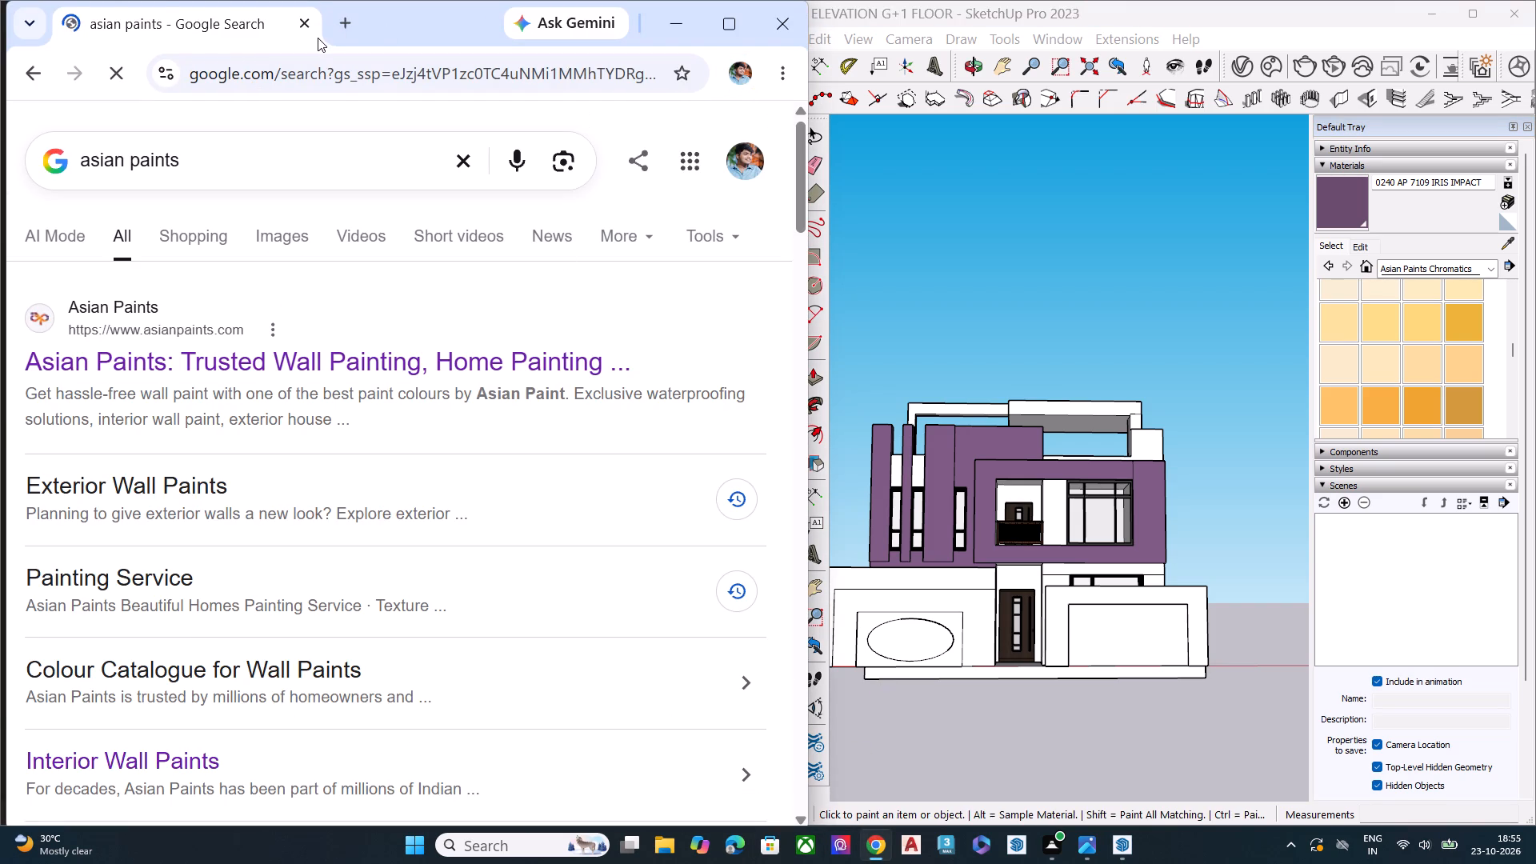
pyautogui.click(772, 20)
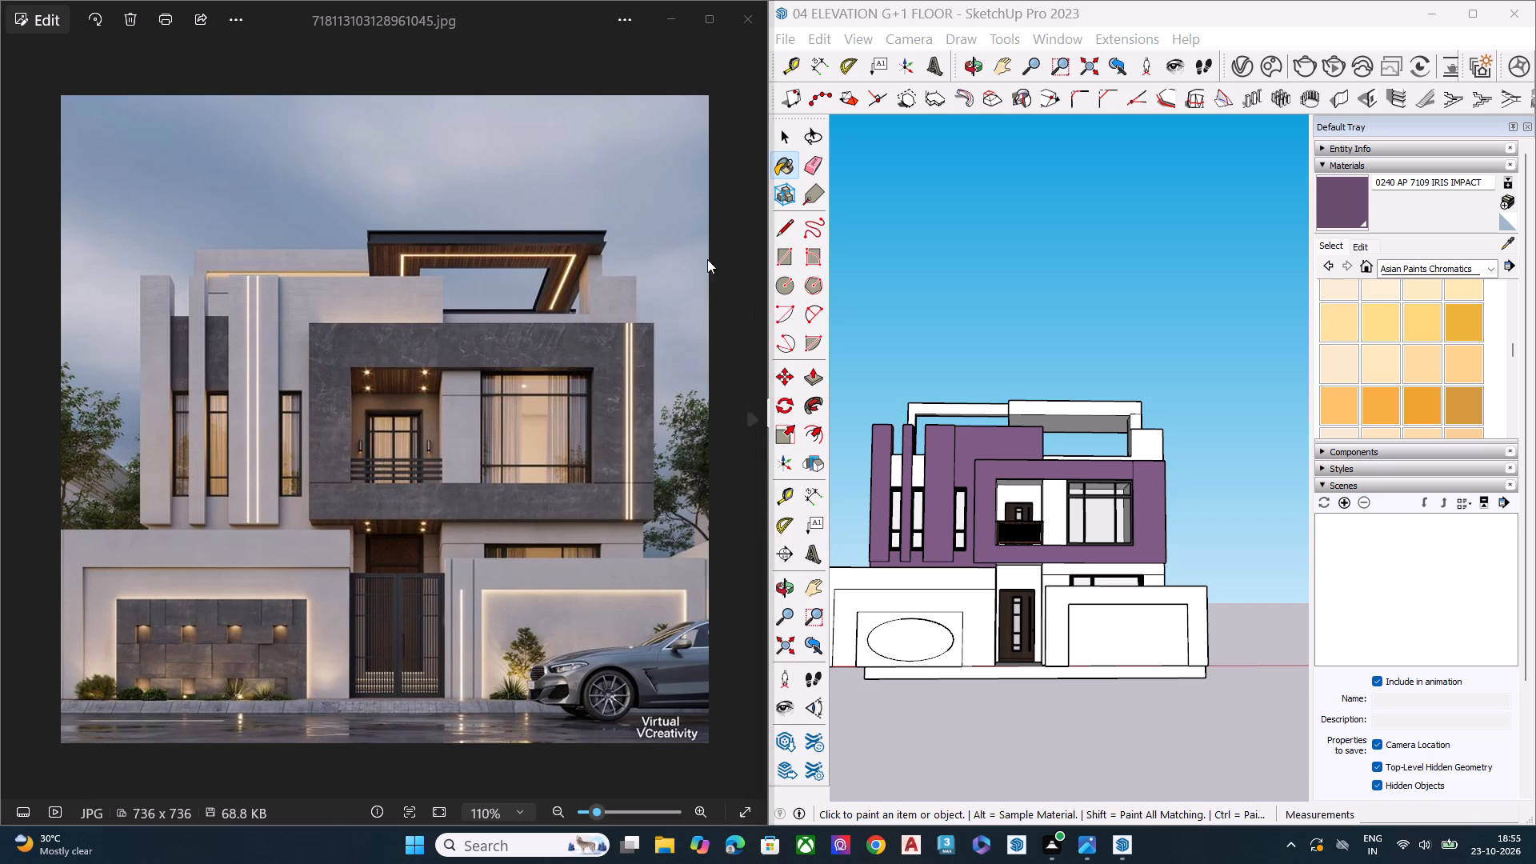
# Paint the wall strips between the vertical fins, above the narrow windows, with 0962 AP 9878 Bamboo Straw.
pyautogui.scroll(3, 1405, 382)
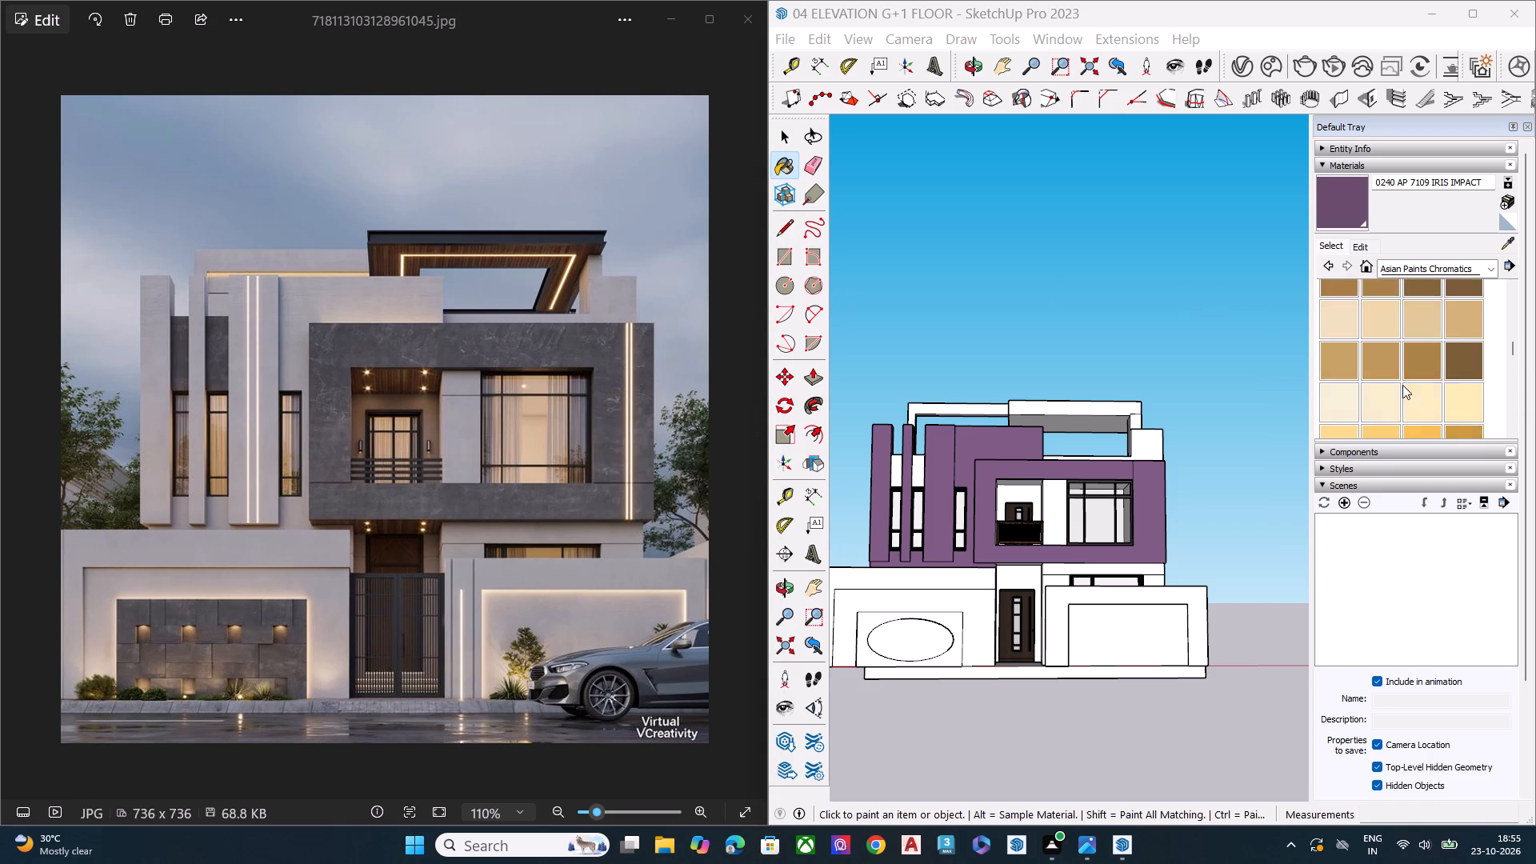
pyautogui.scroll(1, 1402, 385)
pyautogui.click(1373, 333)
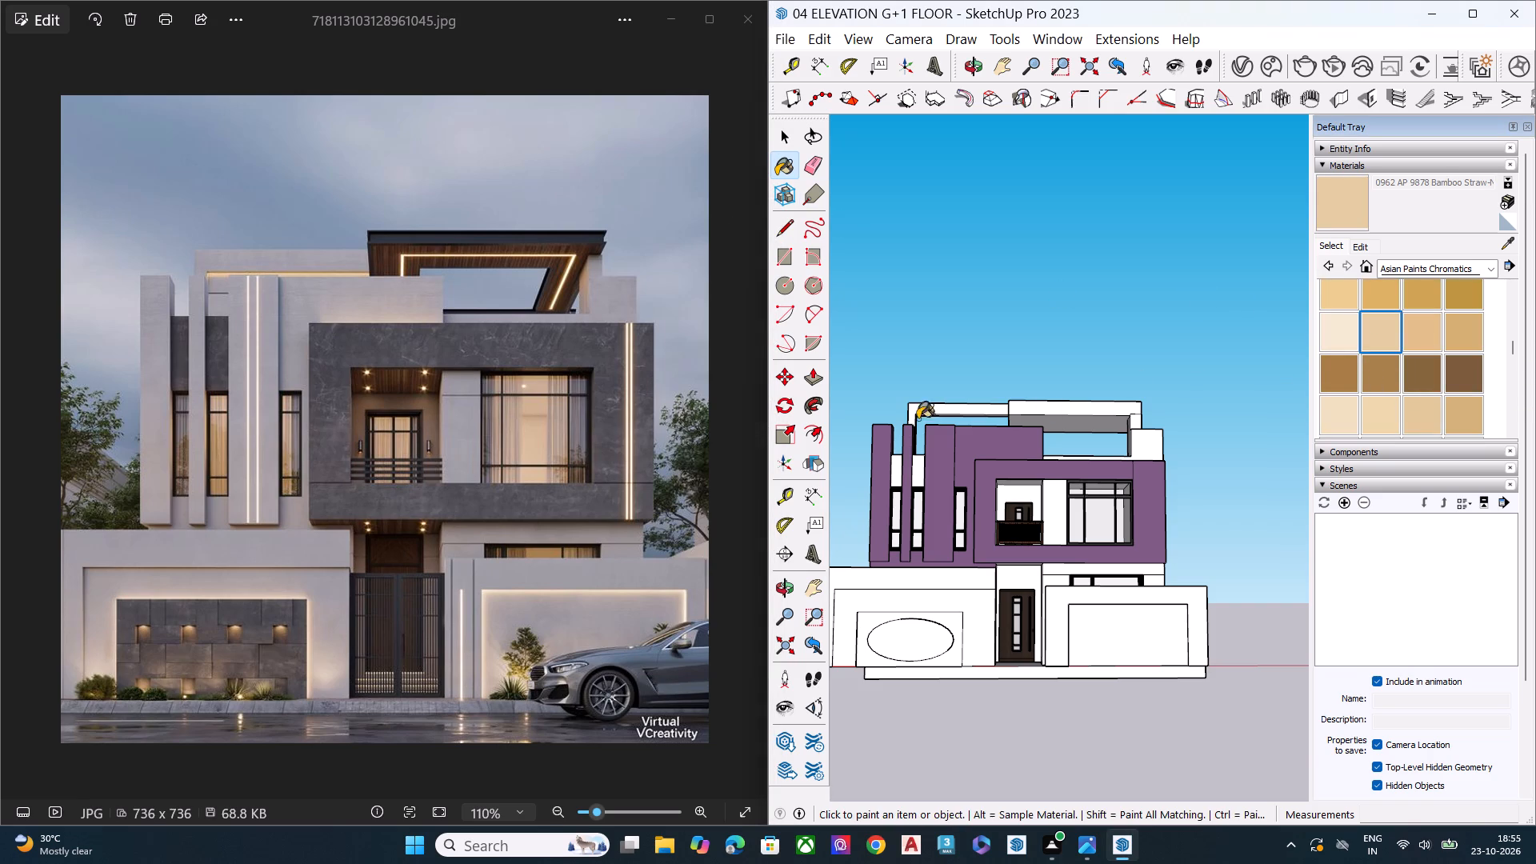
pyautogui.scroll(4, 893, 467)
pyautogui.click(902, 464)
pyautogui.click(928, 463)
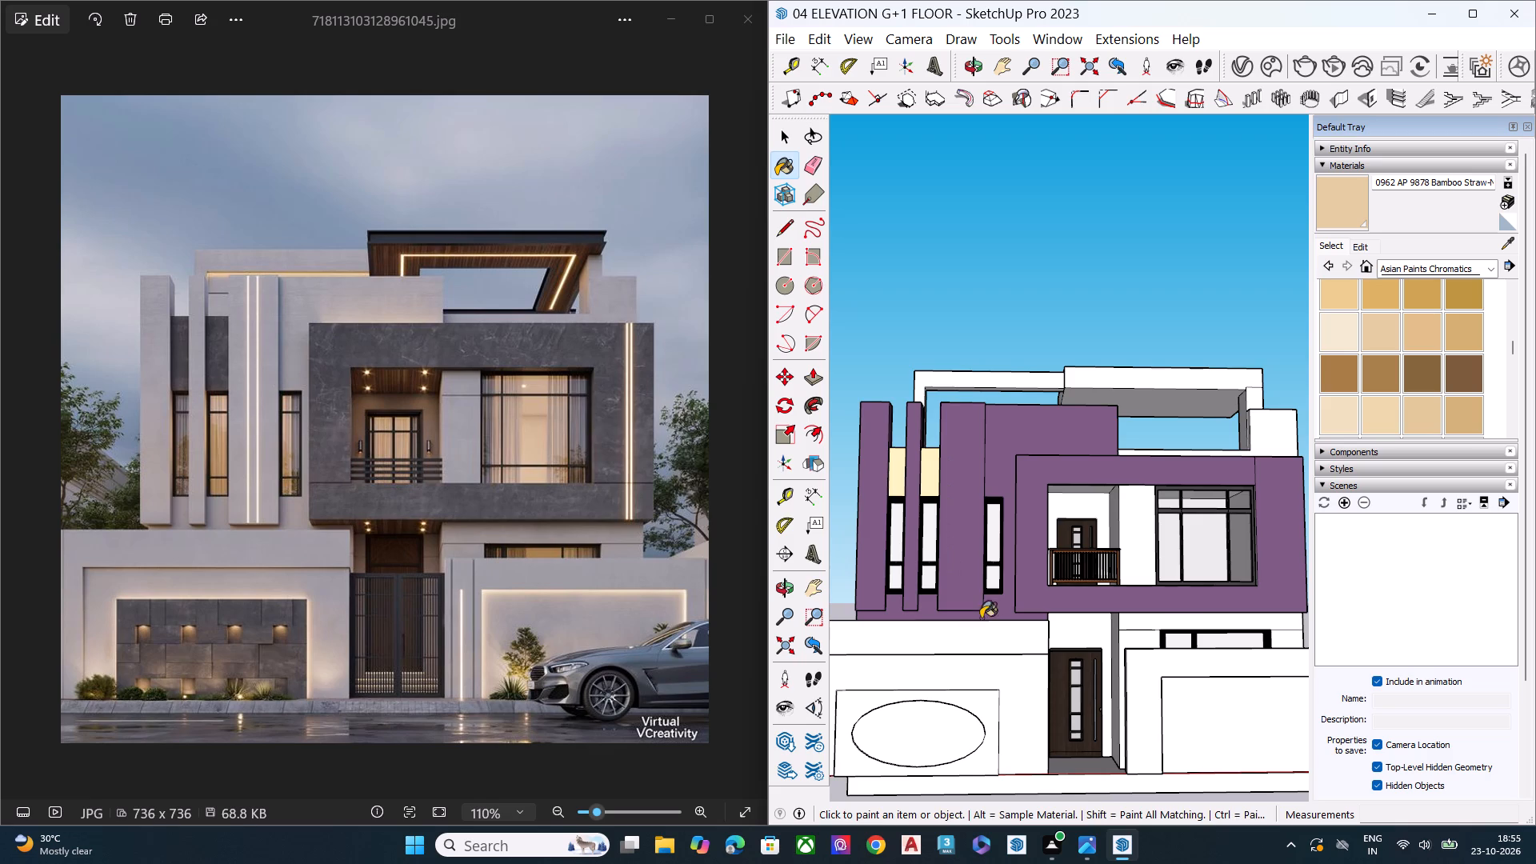
# Paint the low parapet strip above the projecting window frame and its corner block with 0962 AP 9878 Bamboo Straw.
pyautogui.moveTo(1014, 602); pyautogui.dragTo(1326, 694, button='middle')
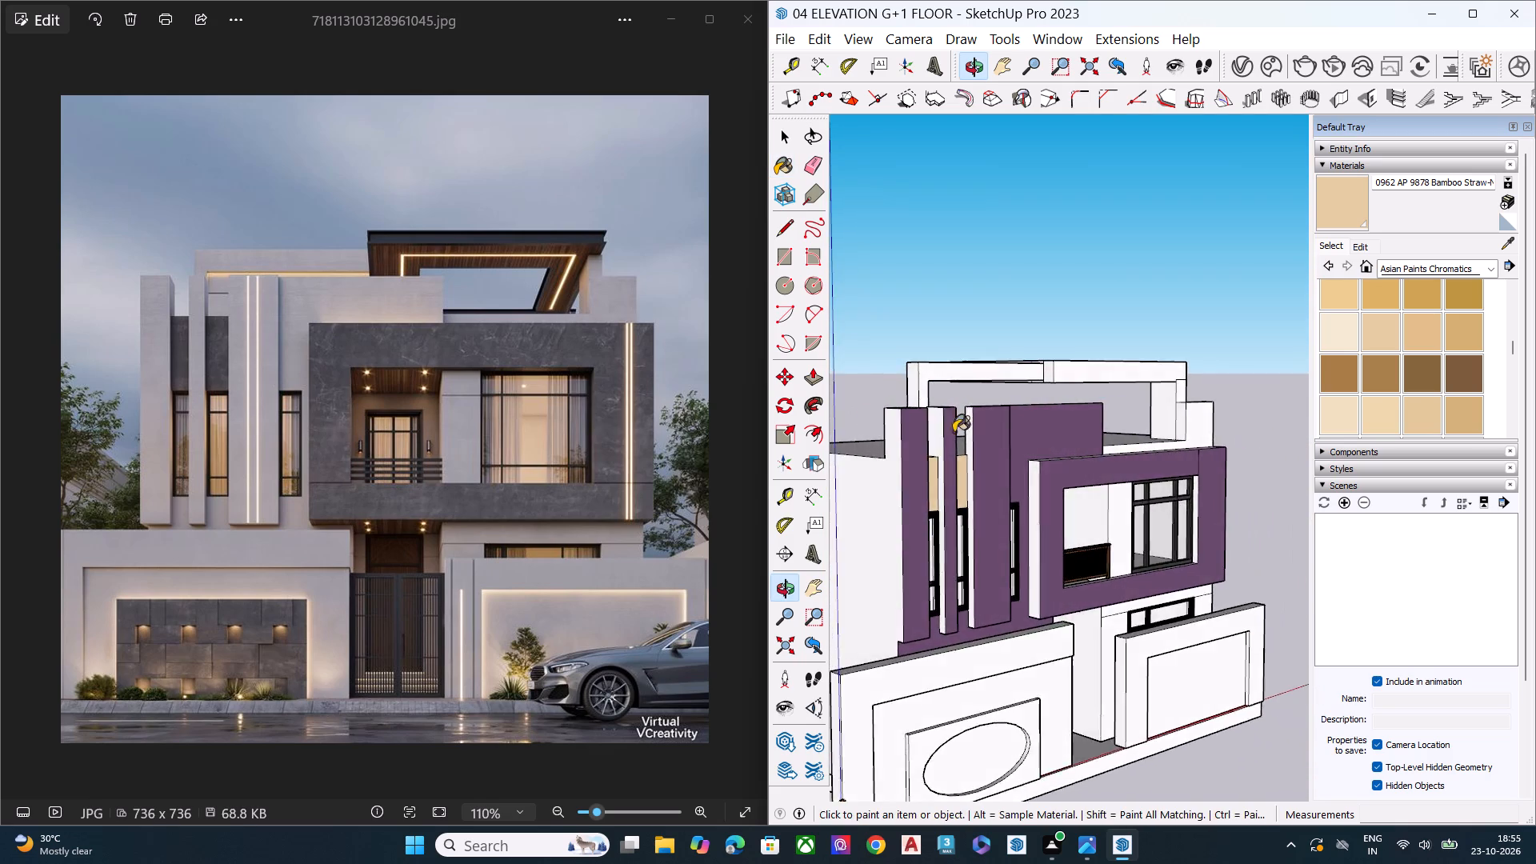
pyautogui.scroll(4, 934, 410)
pyautogui.scroll(-1, 846, 397)
pyautogui.scroll(4, 844, 398)
pyautogui.scroll(-1, 836, 482)
pyautogui.scroll(4, 840, 486)
pyautogui.scroll(6, 1019, 558)
pyautogui.scroll(-8, 878, 522)
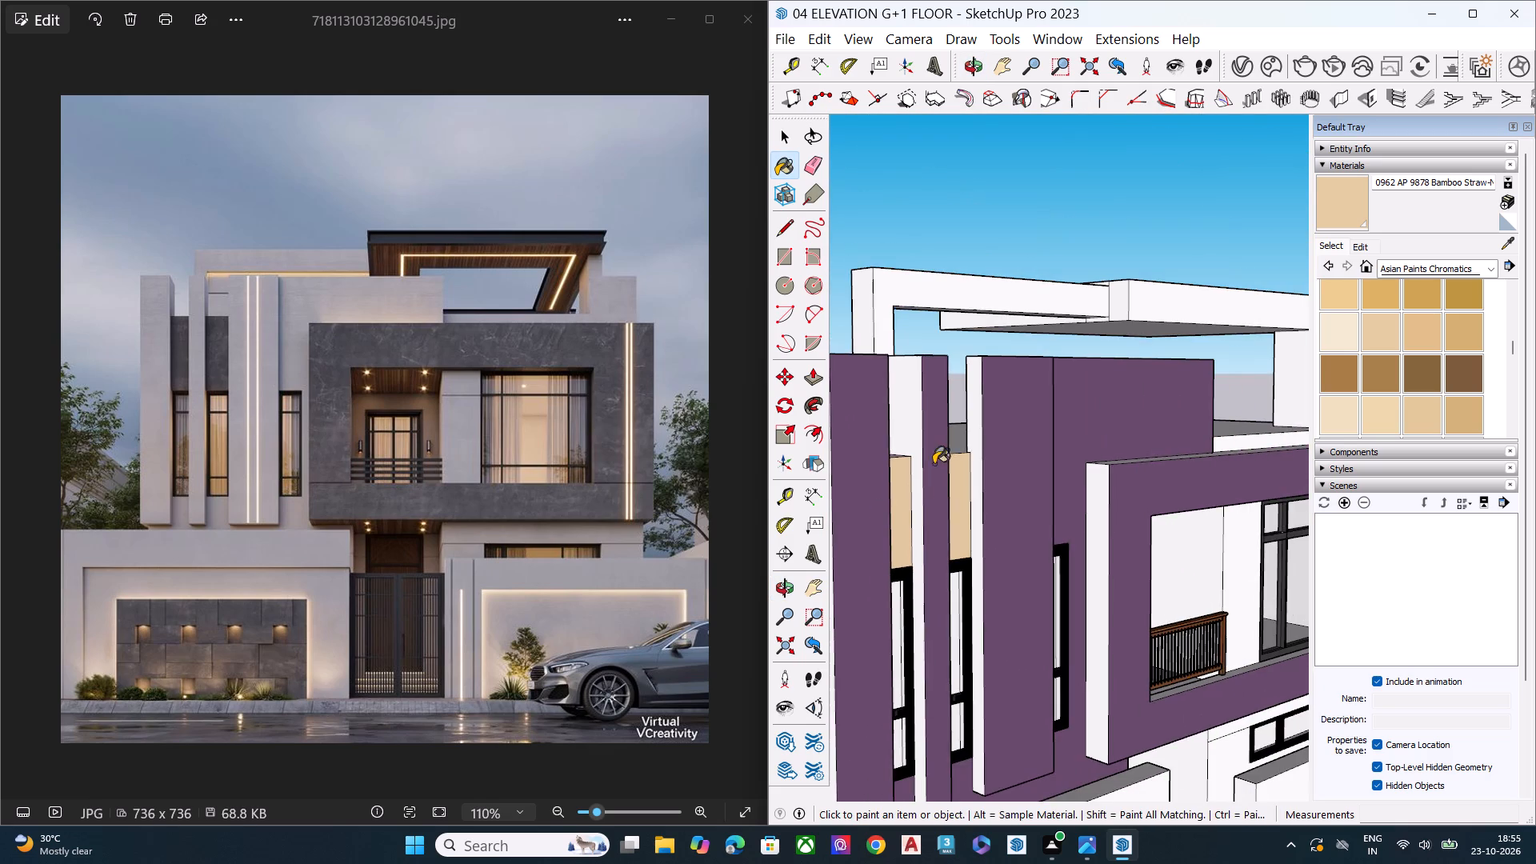
pyautogui.scroll(-6, 1153, 438)
pyautogui.moveTo(1214, 453); pyautogui.dragTo(1119, 710, button='middle')
pyautogui.scroll(8, 1138, 574)
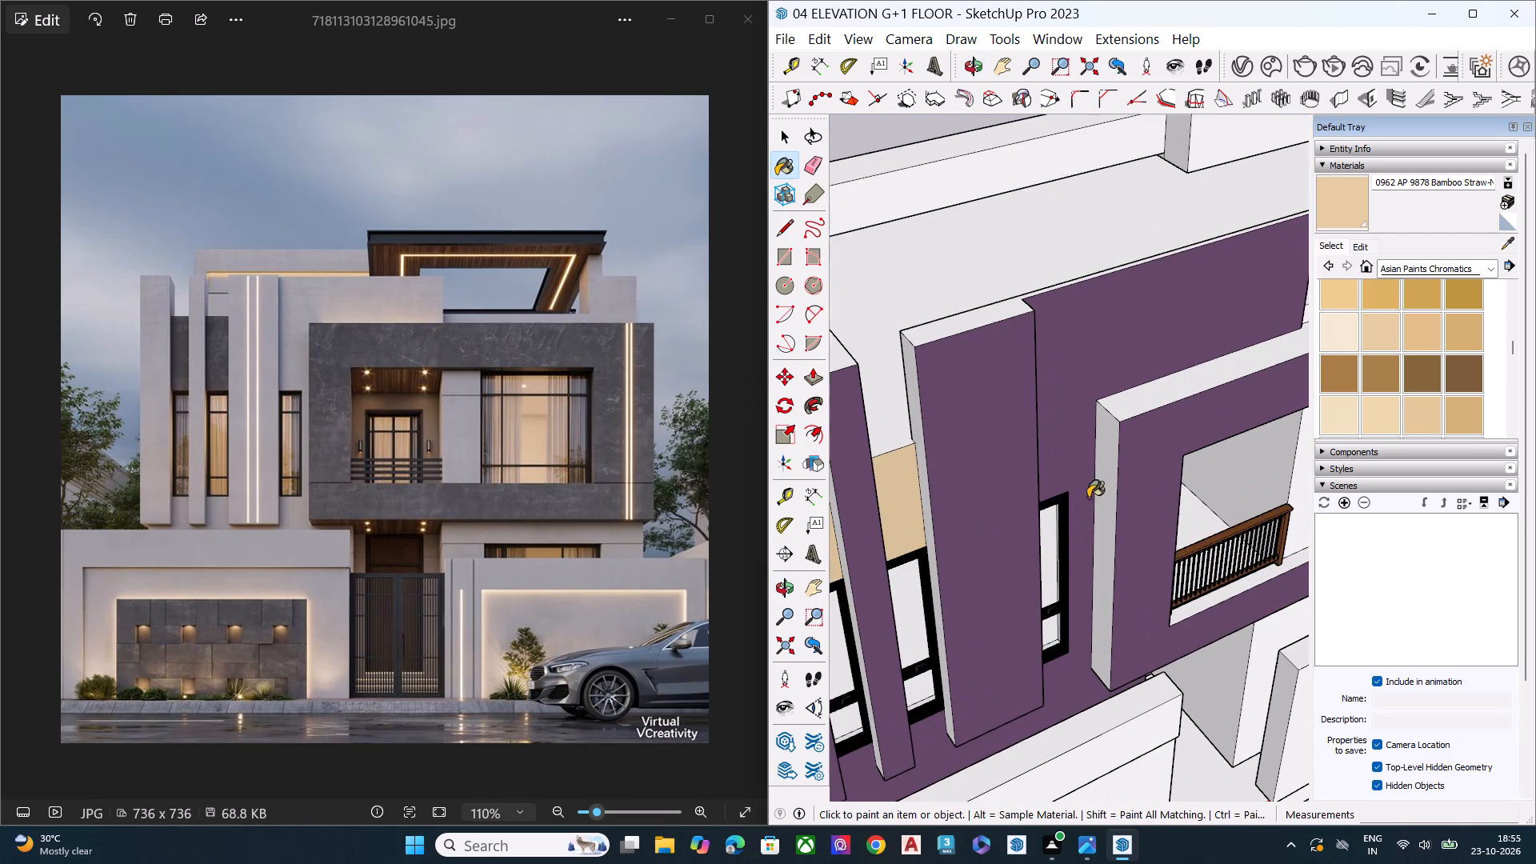
pyautogui.scroll(-9, 962, 394)
pyautogui.scroll(6, 1102, 365)
pyautogui.scroll(-1, 1114, 357)
pyautogui.scroll(2, 1114, 357)
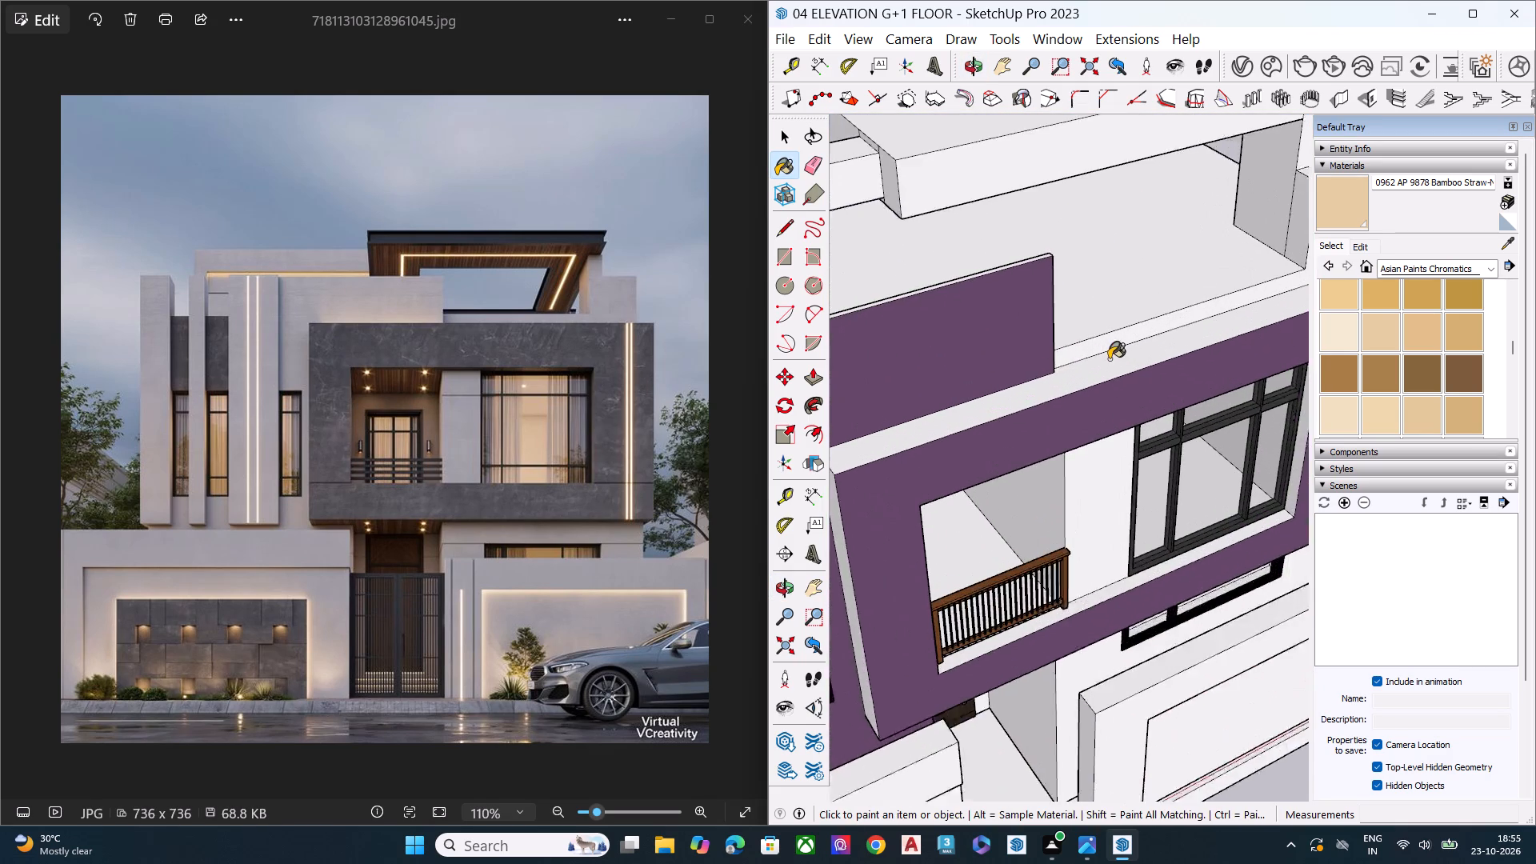
pyautogui.scroll(1, 1109, 359)
pyautogui.click(1099, 345)
pyautogui.moveTo(1130, 371); pyautogui.dragTo(693, 382, button='middle')
pyautogui.scroll(1, 697, 373)
pyautogui.scroll(-4, 876, 335)
pyautogui.scroll(2, 882, 346)
pyautogui.scroll(-3, 886, 351)
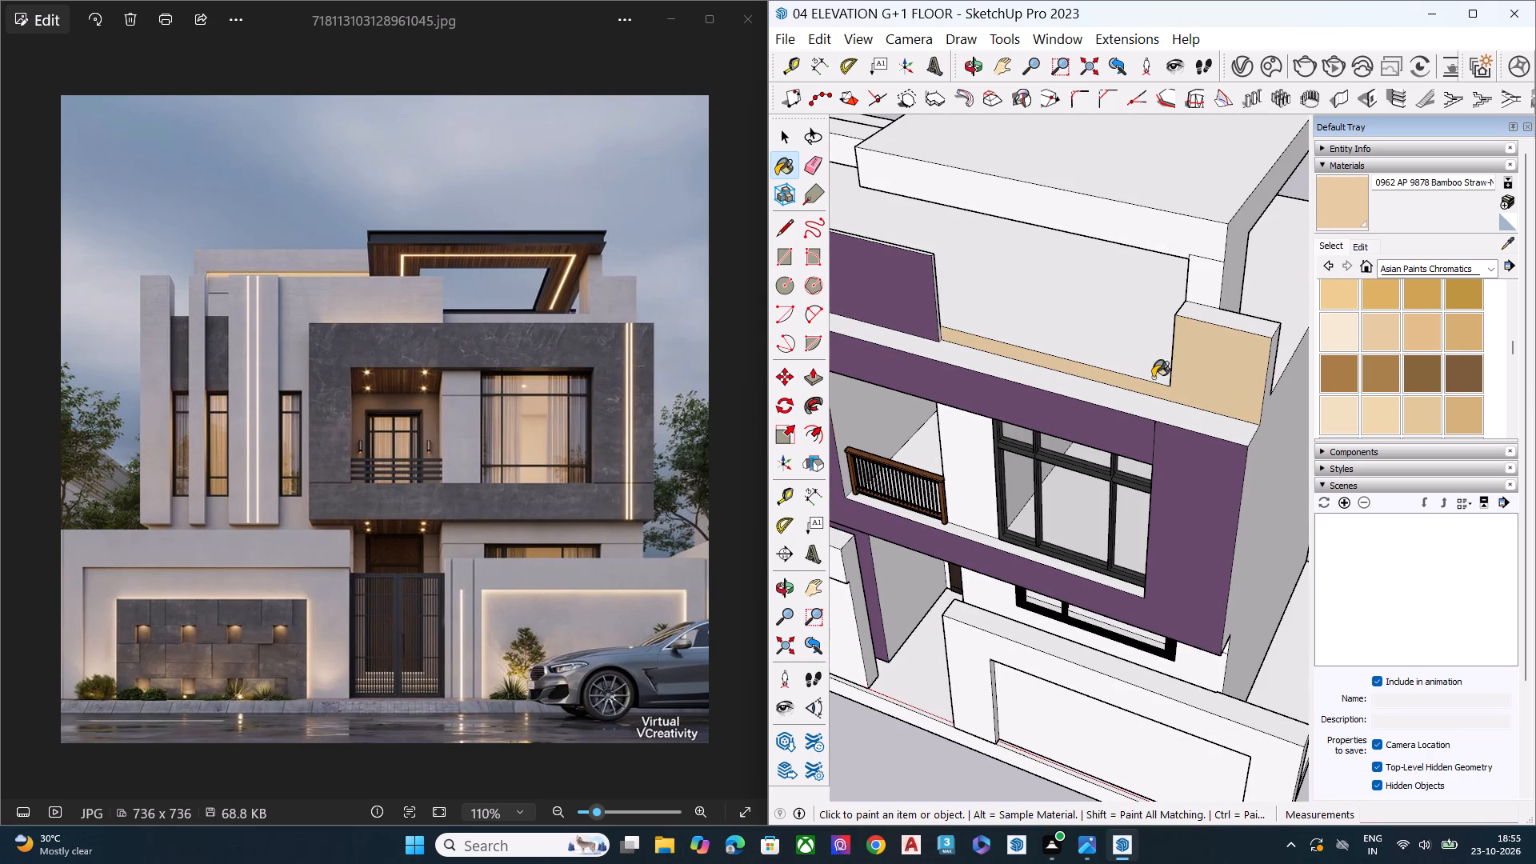
pyautogui.click(1219, 322)
# Paint the front of the rooftop beam and post behind the fins, plus the post's inner side, with Bamboo Straw.
pyautogui.scroll(-4, 1170, 333)
pyautogui.scroll(2, 1234, 370)
pyautogui.scroll(-1, 1235, 372)
pyautogui.scroll(1, 1234, 373)
pyautogui.scroll(-4, 1234, 374)
pyautogui.moveTo(855, 356); pyautogui.dragTo(882, 253, button='middle')
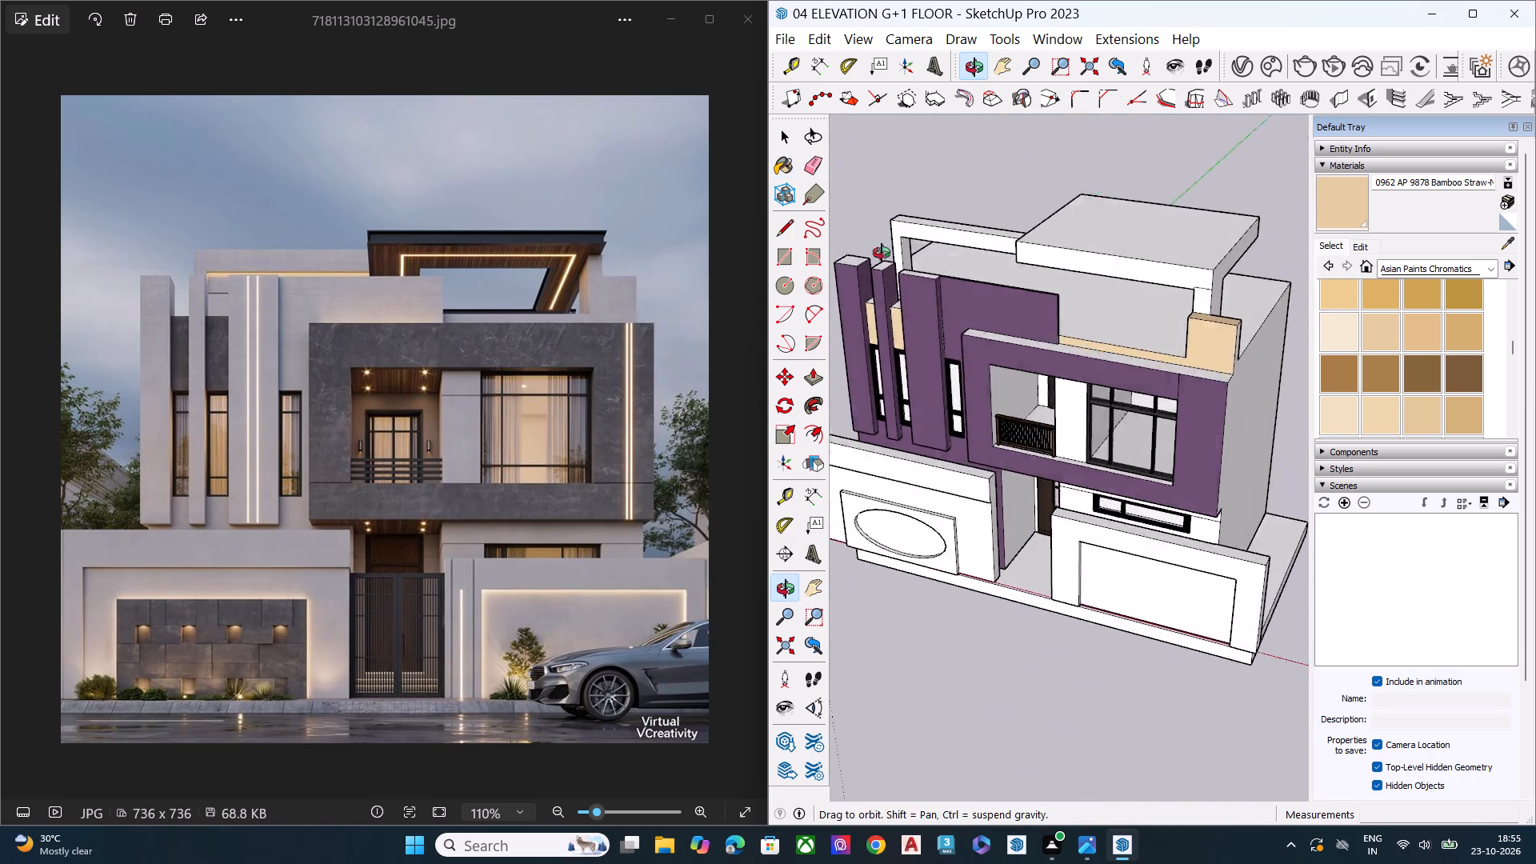
pyautogui.moveTo(882, 253); pyautogui.dragTo(1020, 126, button='middle')
pyautogui.scroll(8, 983, 162)
pyautogui.click(859, 275)
pyautogui.scroll(5, 862, 285)
pyautogui.scroll(-1, 834, 287)
pyautogui.scroll(2, 831, 289)
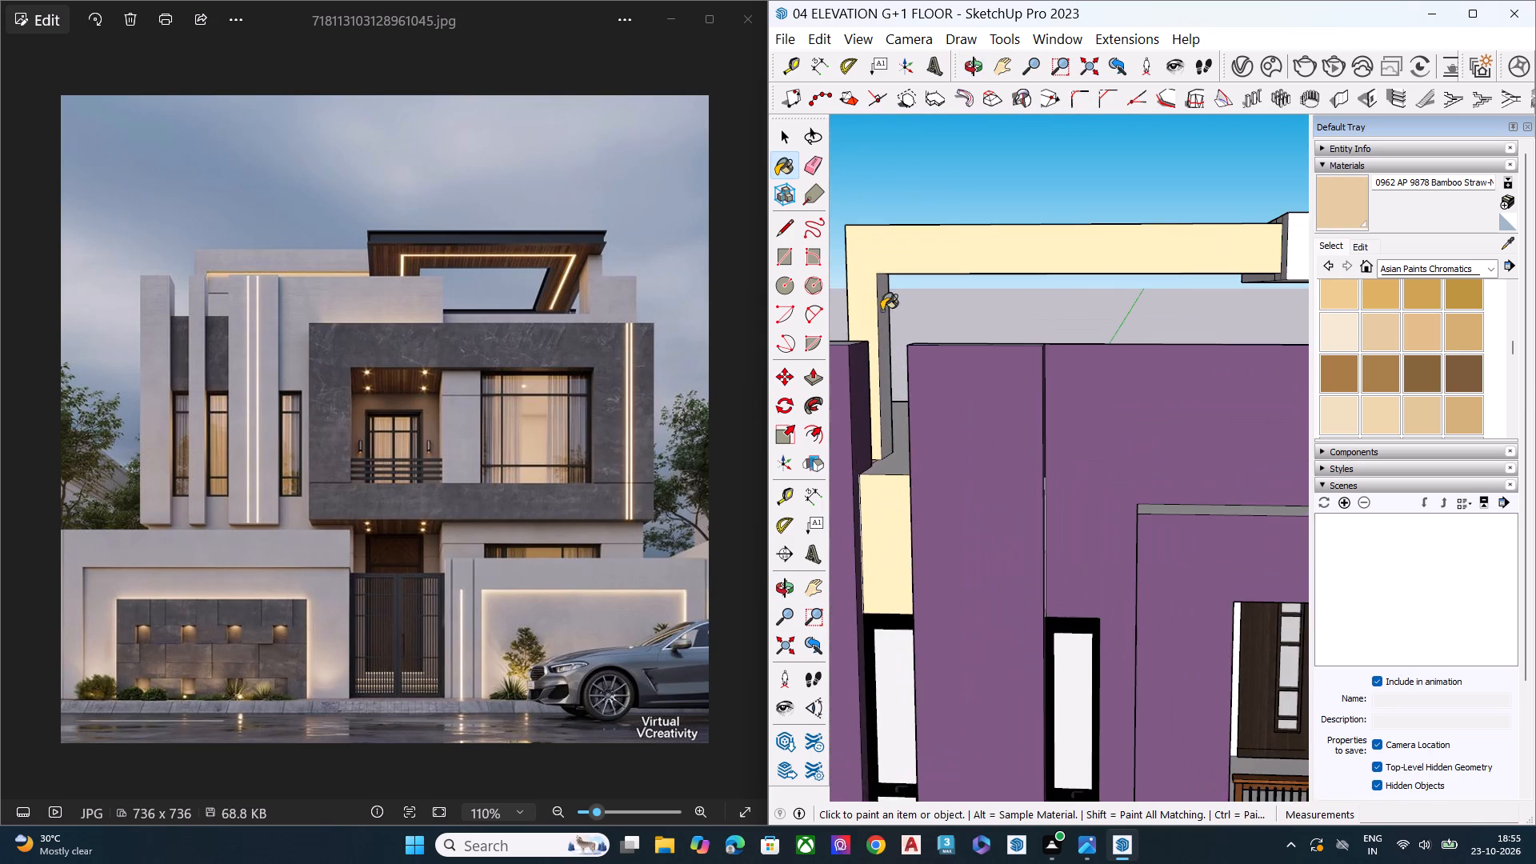
pyautogui.moveTo(866, 302); pyautogui.dragTo(697, 267, button='middle')
pyautogui.click(926, 301)
# Paint the upper-floor wall section between the balcony and the large window with 0962 AP 9878 Bamboo Straw.
pyautogui.scroll(-4, 884, 267)
pyautogui.scroll(4, 883, 262)
pyautogui.scroll(-6, 895, 255)
pyautogui.scroll(2, 1047, 258)
pyautogui.scroll(-3, 1038, 271)
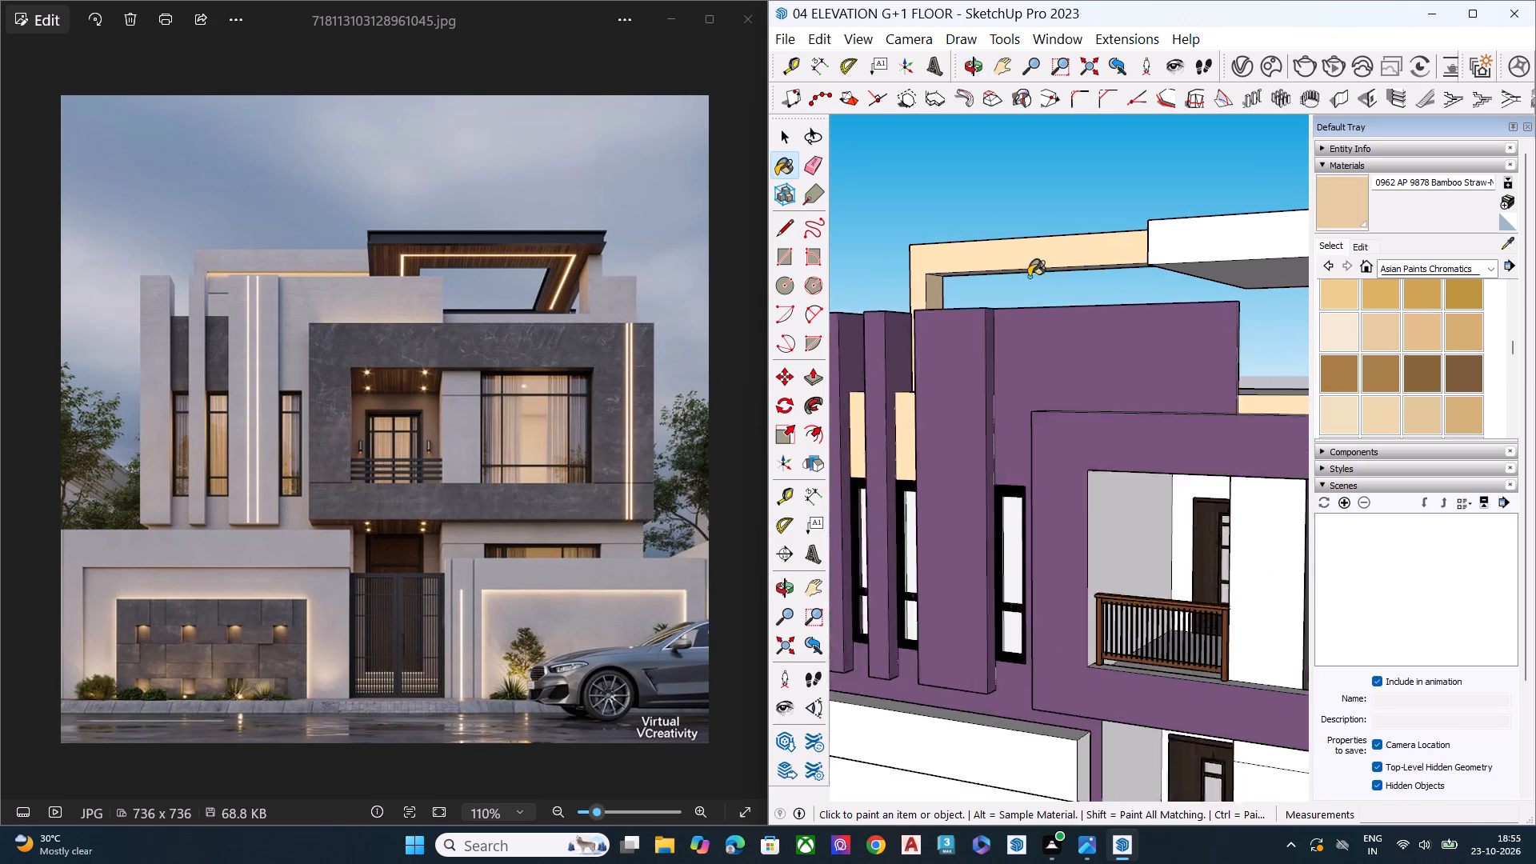
pyautogui.scroll(-2, 1029, 277)
pyautogui.scroll(-9, 922, 266)
pyautogui.scroll(1, 924, 290)
pyautogui.scroll(-1, 922, 290)
pyautogui.scroll(2, 919, 295)
pyautogui.scroll(-1, 915, 310)
pyautogui.scroll(-2, 1026, 513)
pyautogui.scroll(1, 1036, 513)
pyautogui.scroll(-4, 1040, 512)
pyautogui.moveTo(1043, 514); pyautogui.dragTo(1222, 484, button='middle')
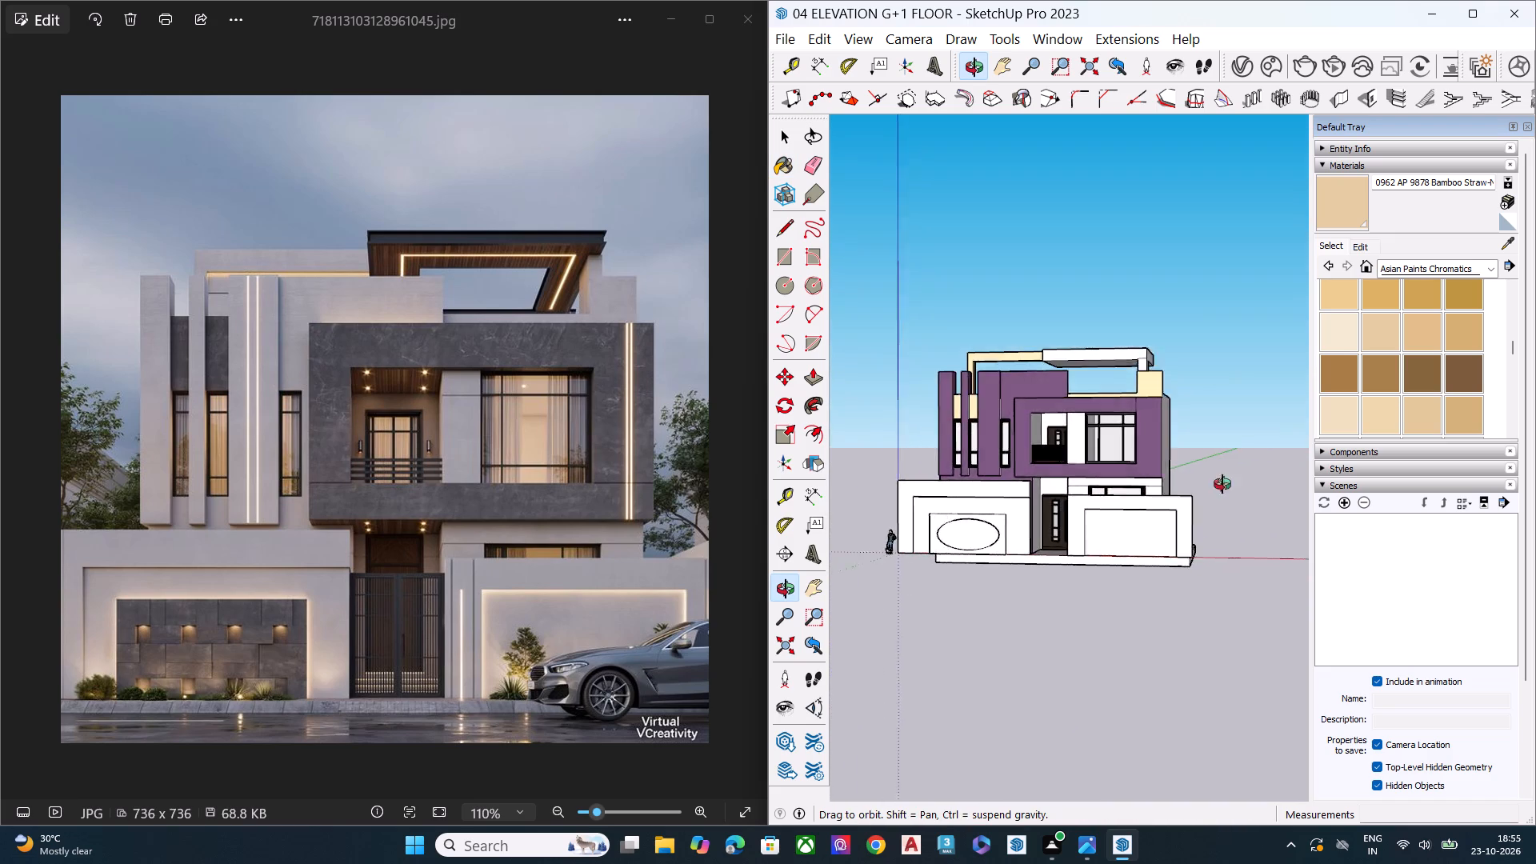
pyautogui.moveTo(1222, 484); pyautogui.dragTo(1273, 476, button='middle')
pyautogui.scroll(7, 1245, 492)
pyautogui.scroll(-1, 1135, 474)
pyautogui.scroll(2, 1110, 462)
pyautogui.click(1014, 394)
pyautogui.scroll(10, 1030, 422)
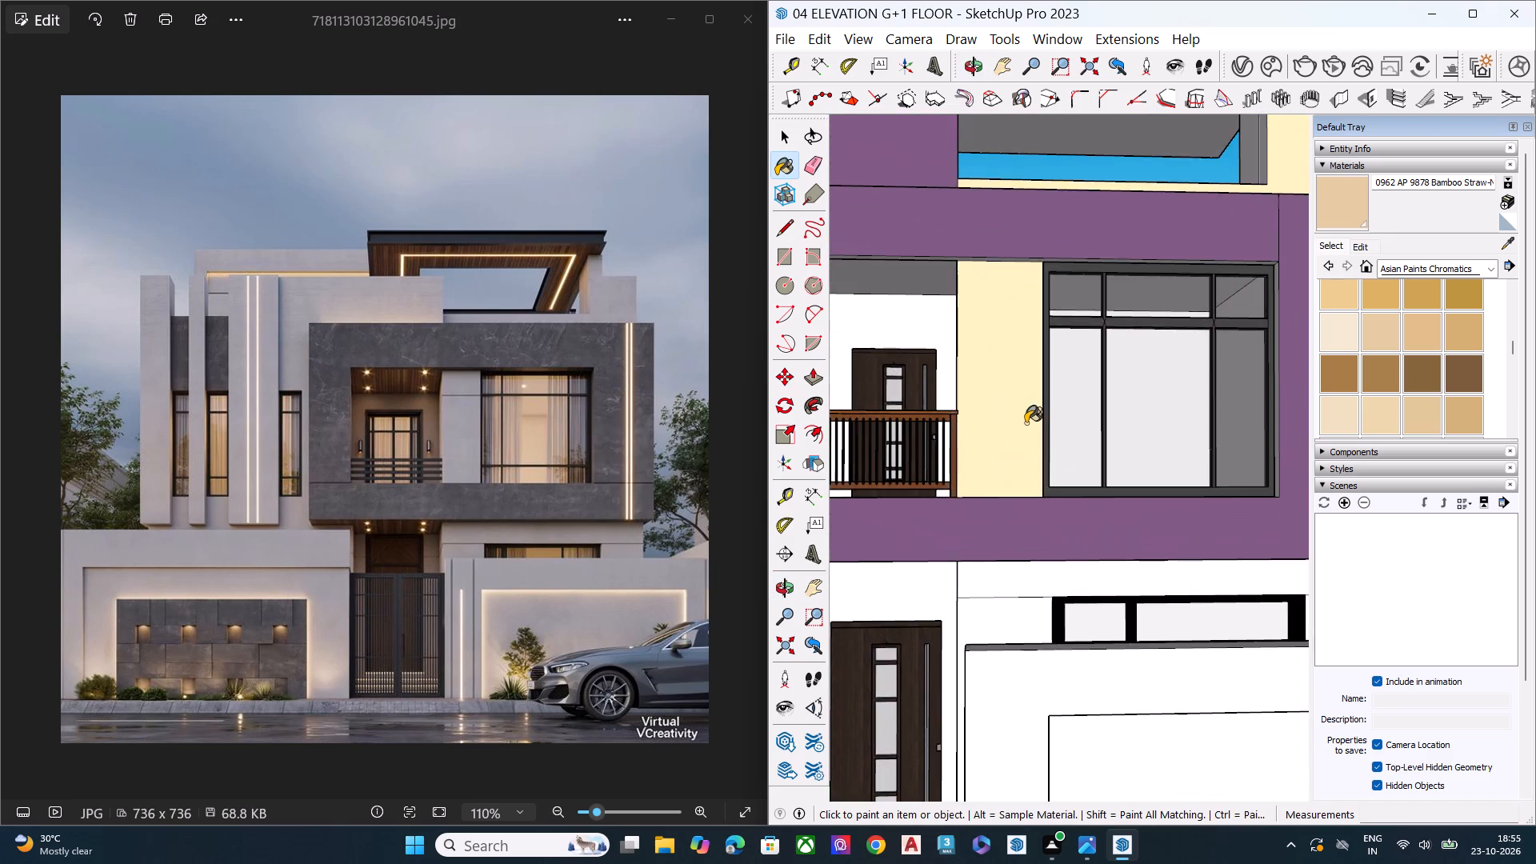
# Paint the side walls, back wall and ceiling of the upper-floor balcony recess with 0962 AP 9878 Bamboo Straw.
pyautogui.moveTo(1017, 420); pyautogui.dragTo(671, 378, button='middle')
pyautogui.scroll(3, 879, 323)
pyautogui.scroll(-1, 930, 276)
pyautogui.scroll(4, 930, 276)
pyautogui.scroll(-14, 1010, 322)
pyautogui.scroll(2, 1038, 397)
pyautogui.scroll(-1, 1038, 397)
pyautogui.scroll(3, 1038, 397)
pyautogui.scroll(-2, 1038, 397)
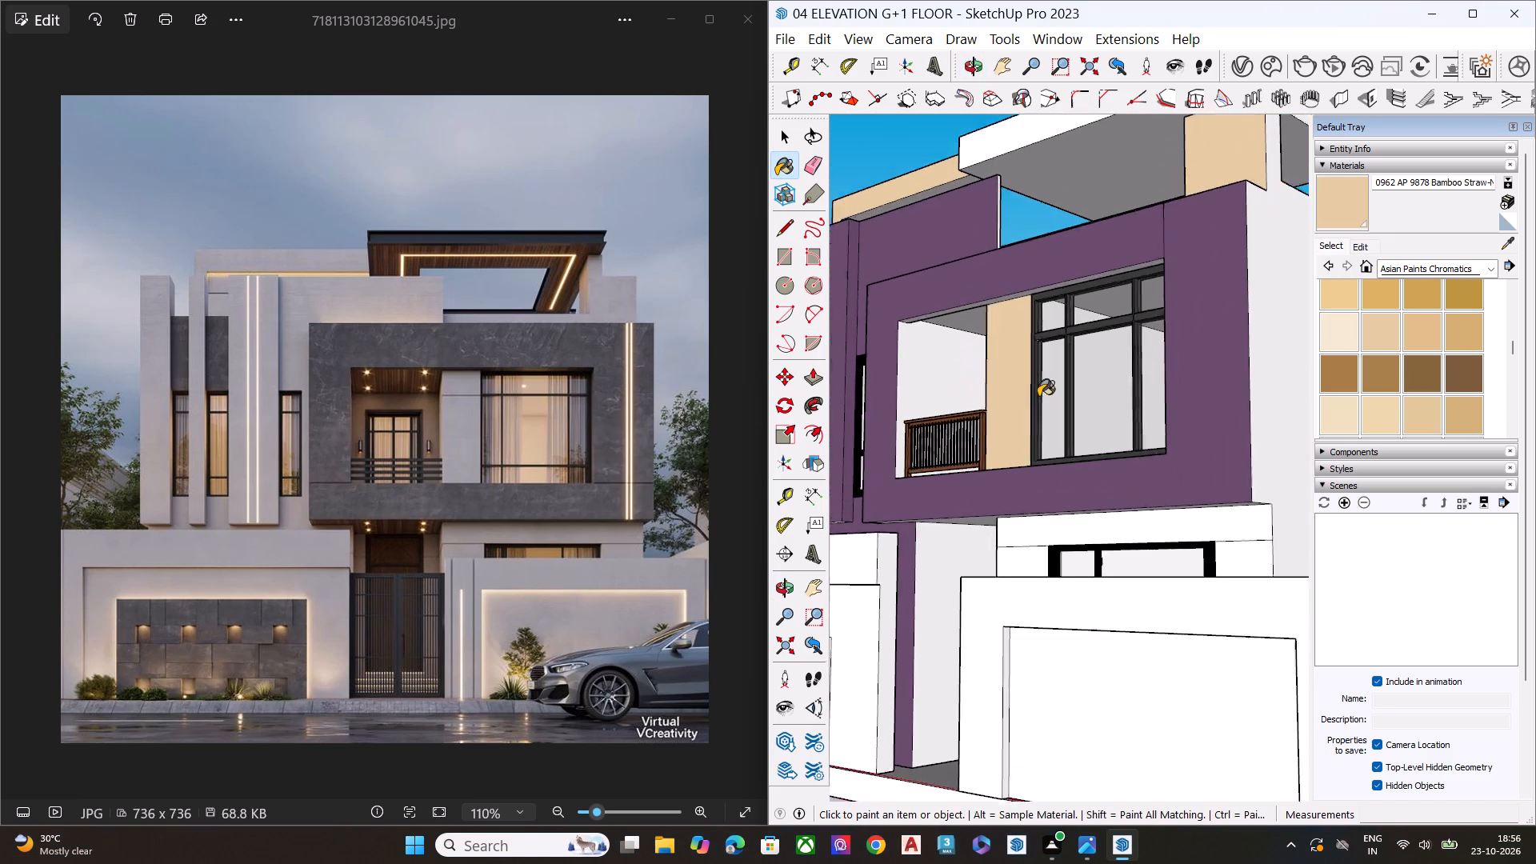
pyautogui.scroll(-1, 1038, 397)
pyautogui.moveTo(1046, 427); pyautogui.dragTo(1153, 424, button='middle')
pyautogui.scroll(-1, 936, 365)
pyautogui.scroll(1, 936, 365)
pyautogui.click(936, 365)
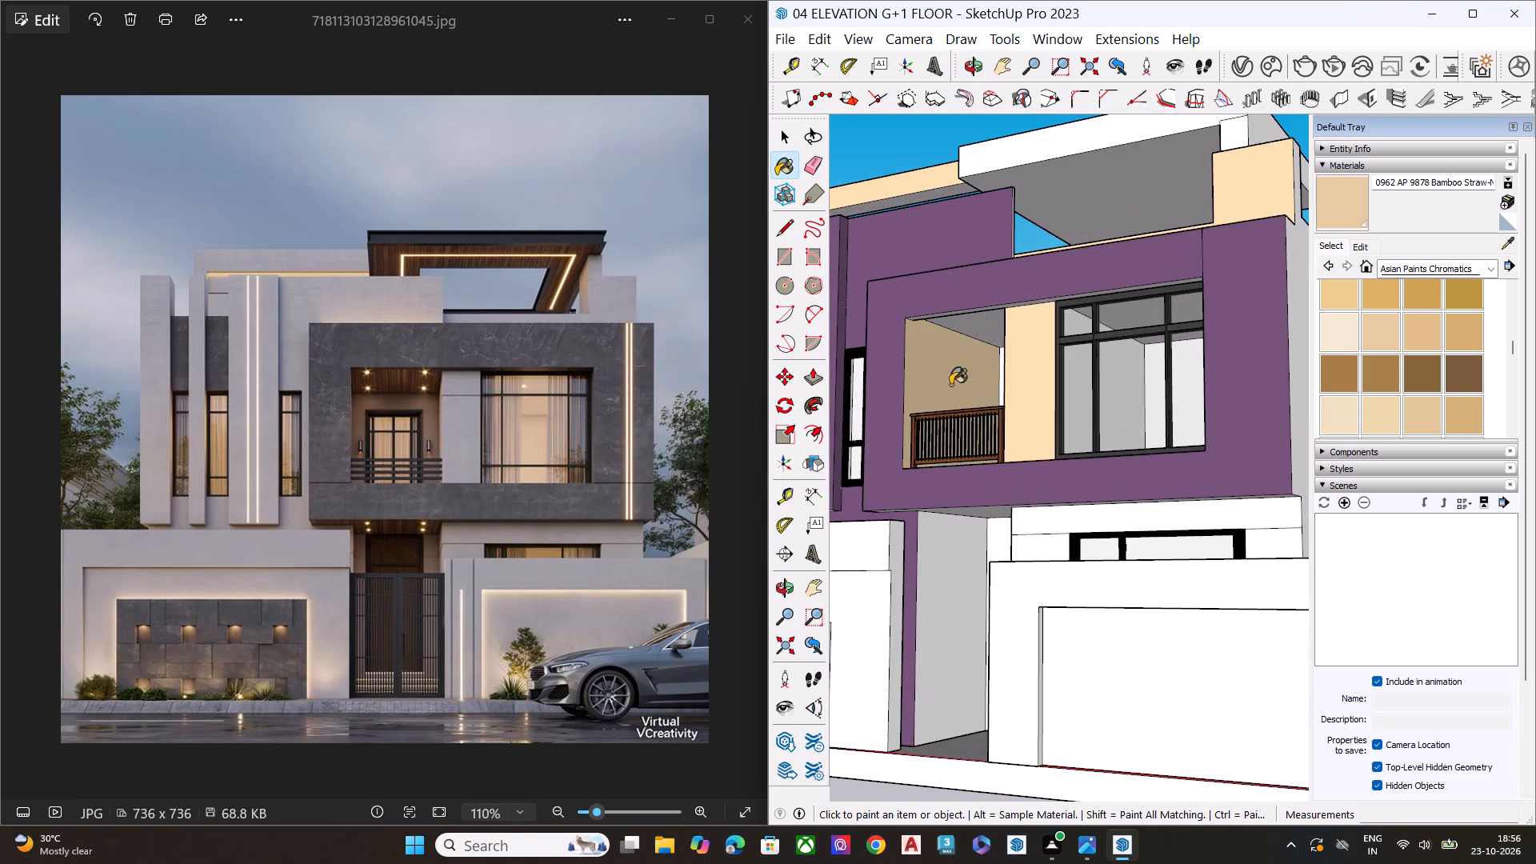
pyautogui.moveTo(967, 383); pyautogui.dragTo(1146, 316, button='middle')
pyautogui.moveTo(1002, 334); pyautogui.dragTo(1117, 242, button='middle')
pyautogui.click(1006, 320)
pyautogui.click(1031, 341)
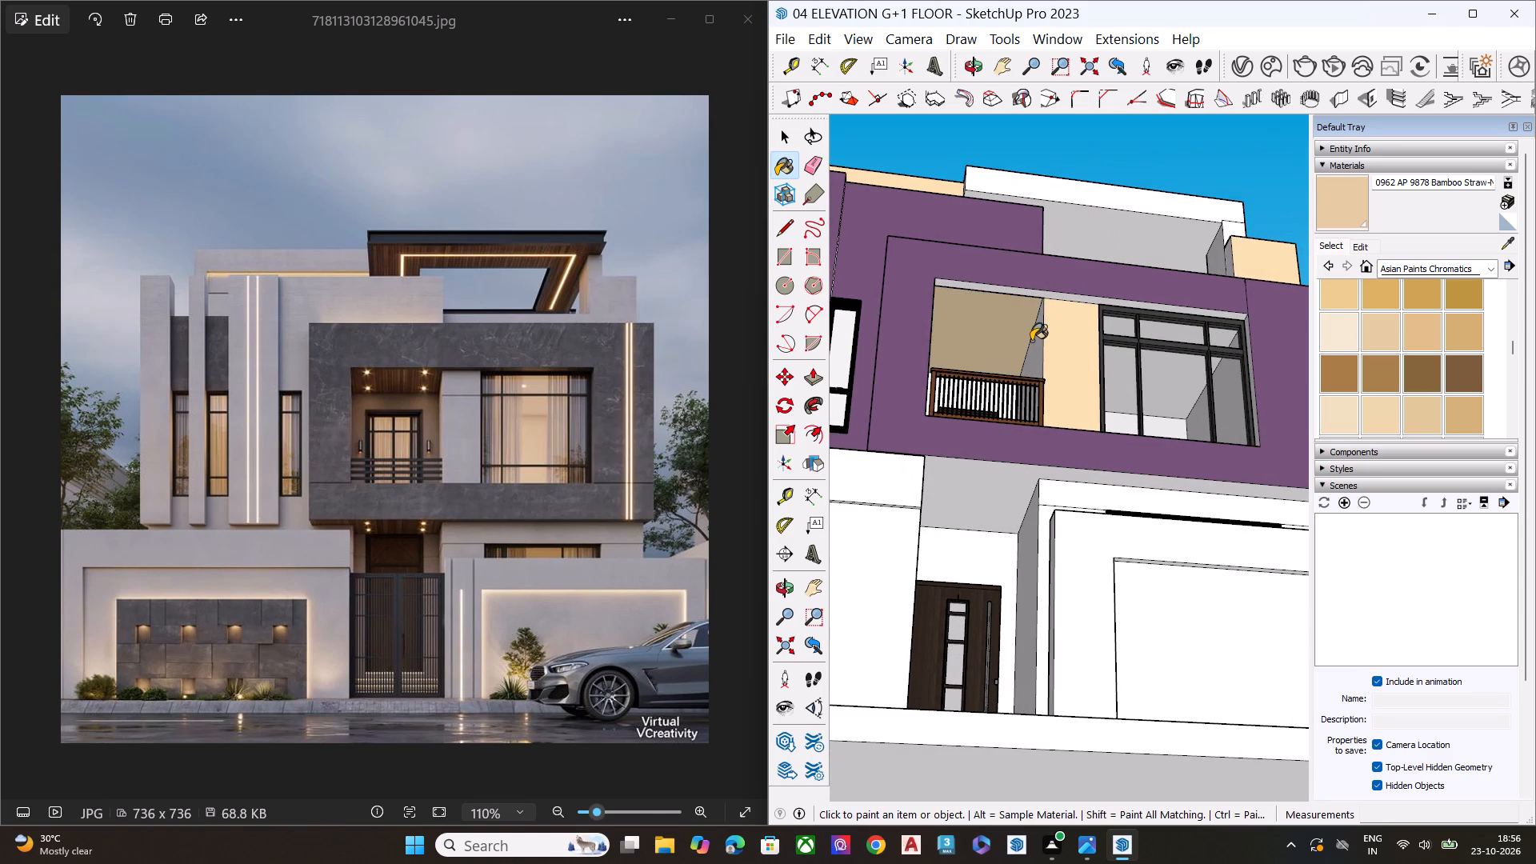
pyautogui.scroll(-3, 1029, 333)
pyautogui.click(1027, 350)
pyautogui.scroll(-2, 1020, 330)
pyautogui.scroll(-1, 1034, 506)
pyautogui.moveTo(1018, 402); pyautogui.dragTo(1104, 575, button='middle')
pyautogui.scroll(7, 1104, 575)
pyautogui.click(1049, 364)
pyautogui.click(1009, 348)
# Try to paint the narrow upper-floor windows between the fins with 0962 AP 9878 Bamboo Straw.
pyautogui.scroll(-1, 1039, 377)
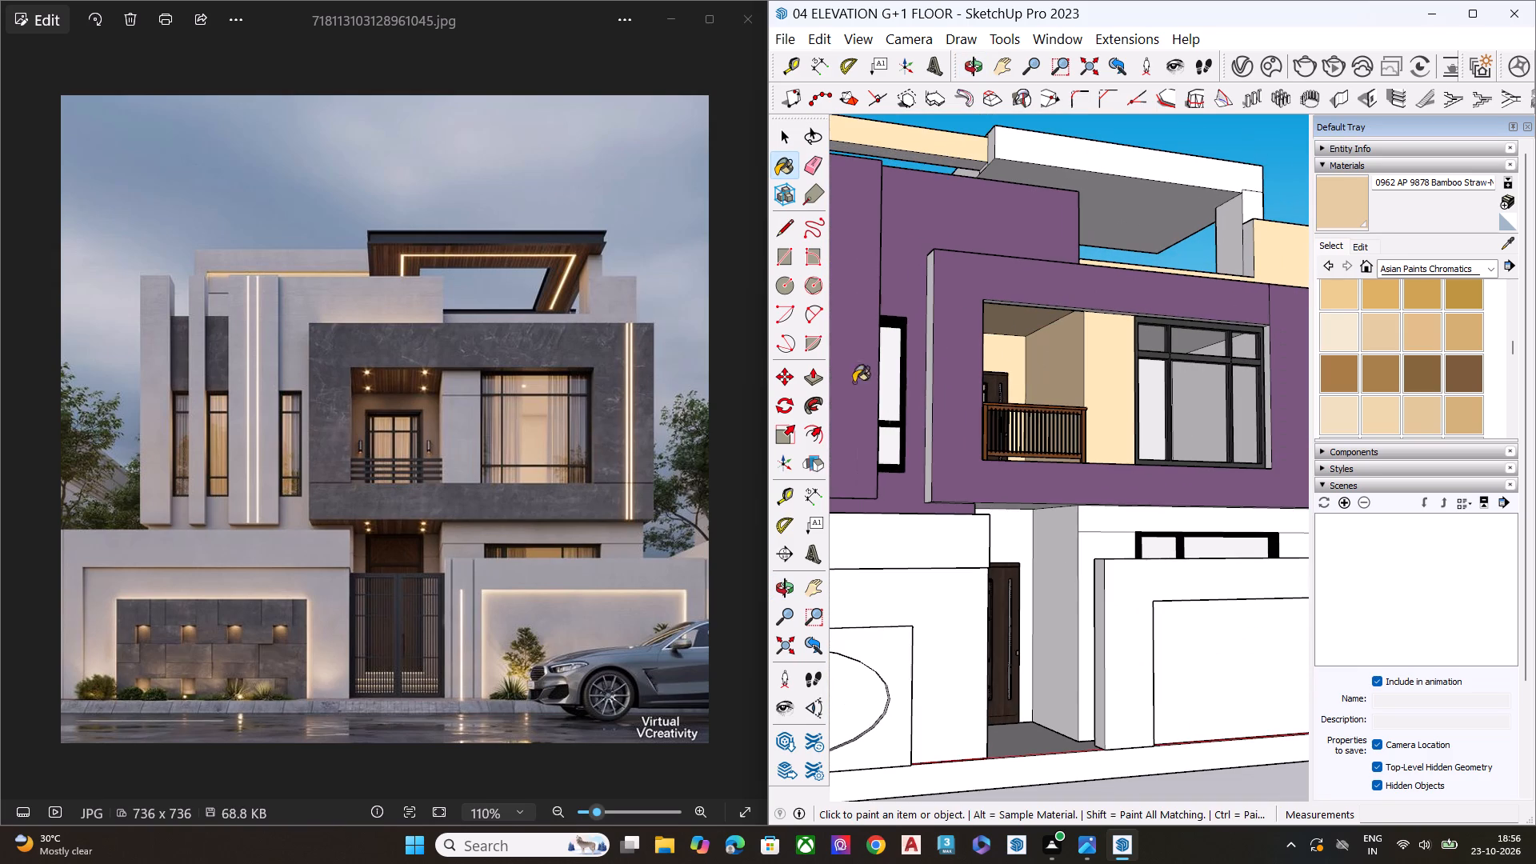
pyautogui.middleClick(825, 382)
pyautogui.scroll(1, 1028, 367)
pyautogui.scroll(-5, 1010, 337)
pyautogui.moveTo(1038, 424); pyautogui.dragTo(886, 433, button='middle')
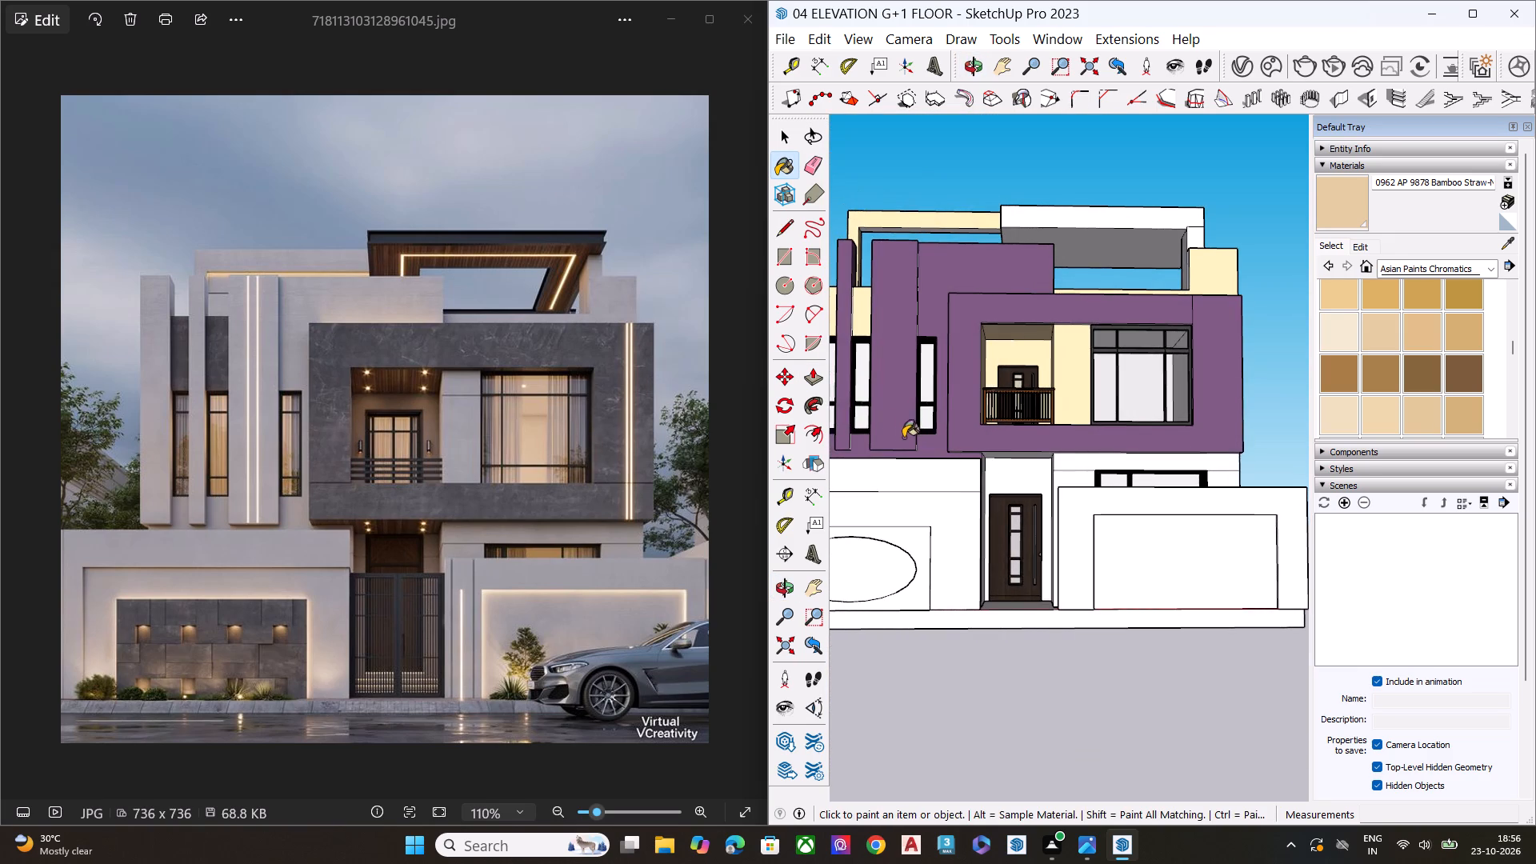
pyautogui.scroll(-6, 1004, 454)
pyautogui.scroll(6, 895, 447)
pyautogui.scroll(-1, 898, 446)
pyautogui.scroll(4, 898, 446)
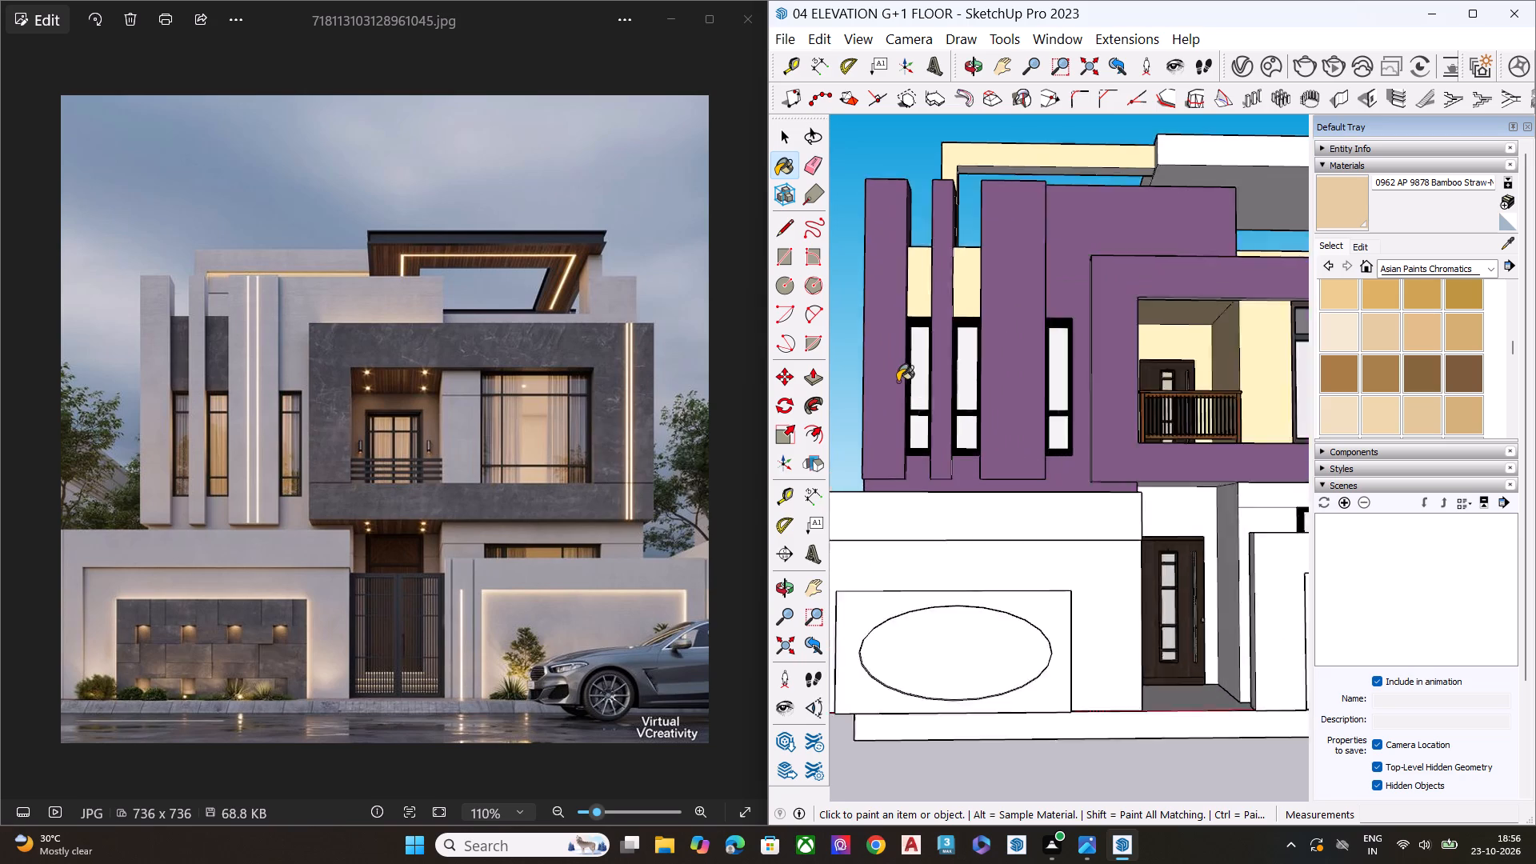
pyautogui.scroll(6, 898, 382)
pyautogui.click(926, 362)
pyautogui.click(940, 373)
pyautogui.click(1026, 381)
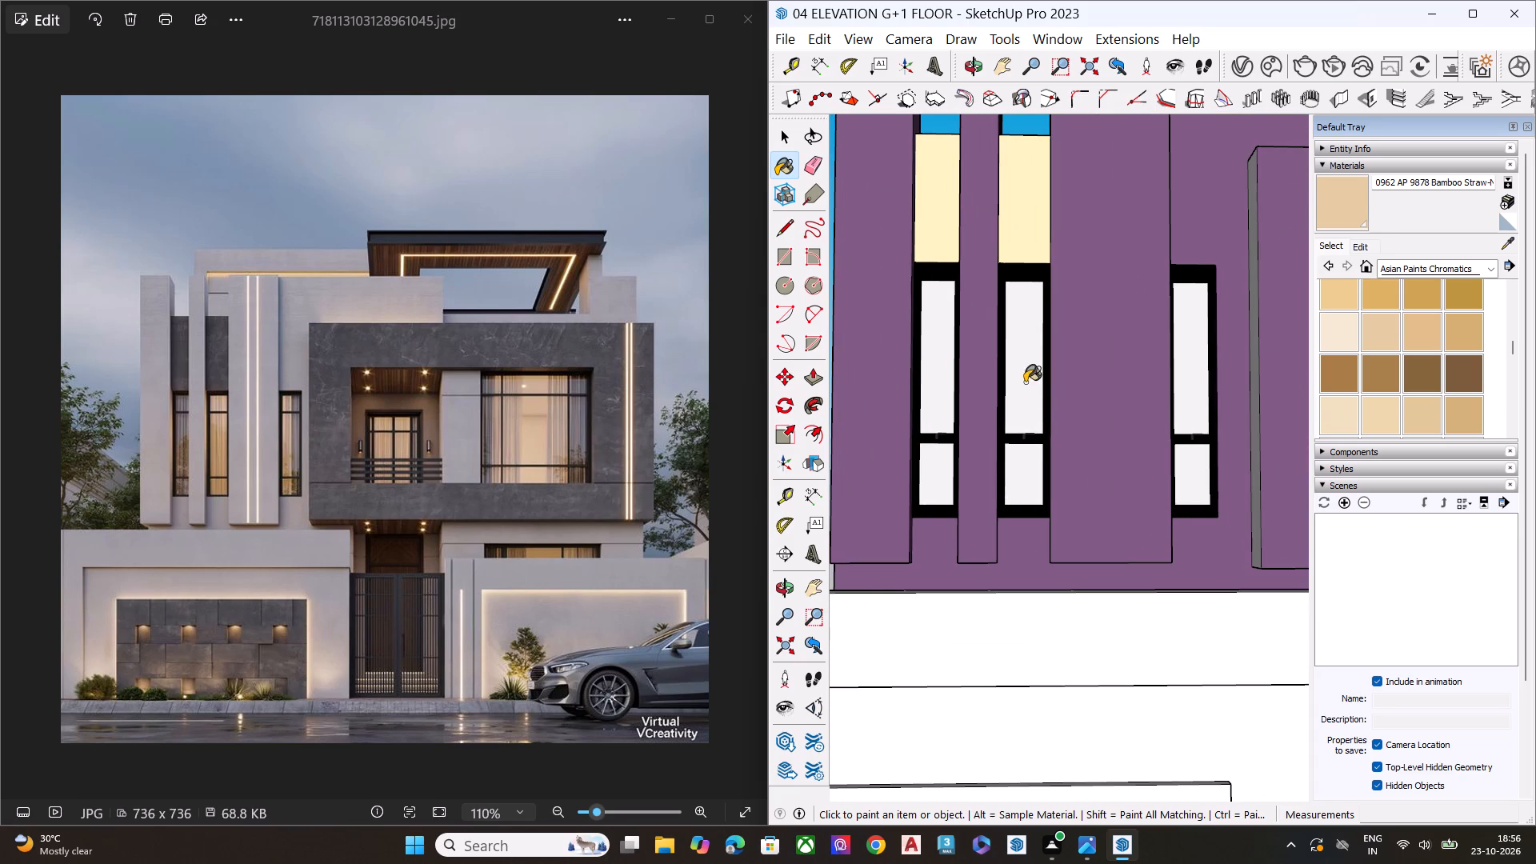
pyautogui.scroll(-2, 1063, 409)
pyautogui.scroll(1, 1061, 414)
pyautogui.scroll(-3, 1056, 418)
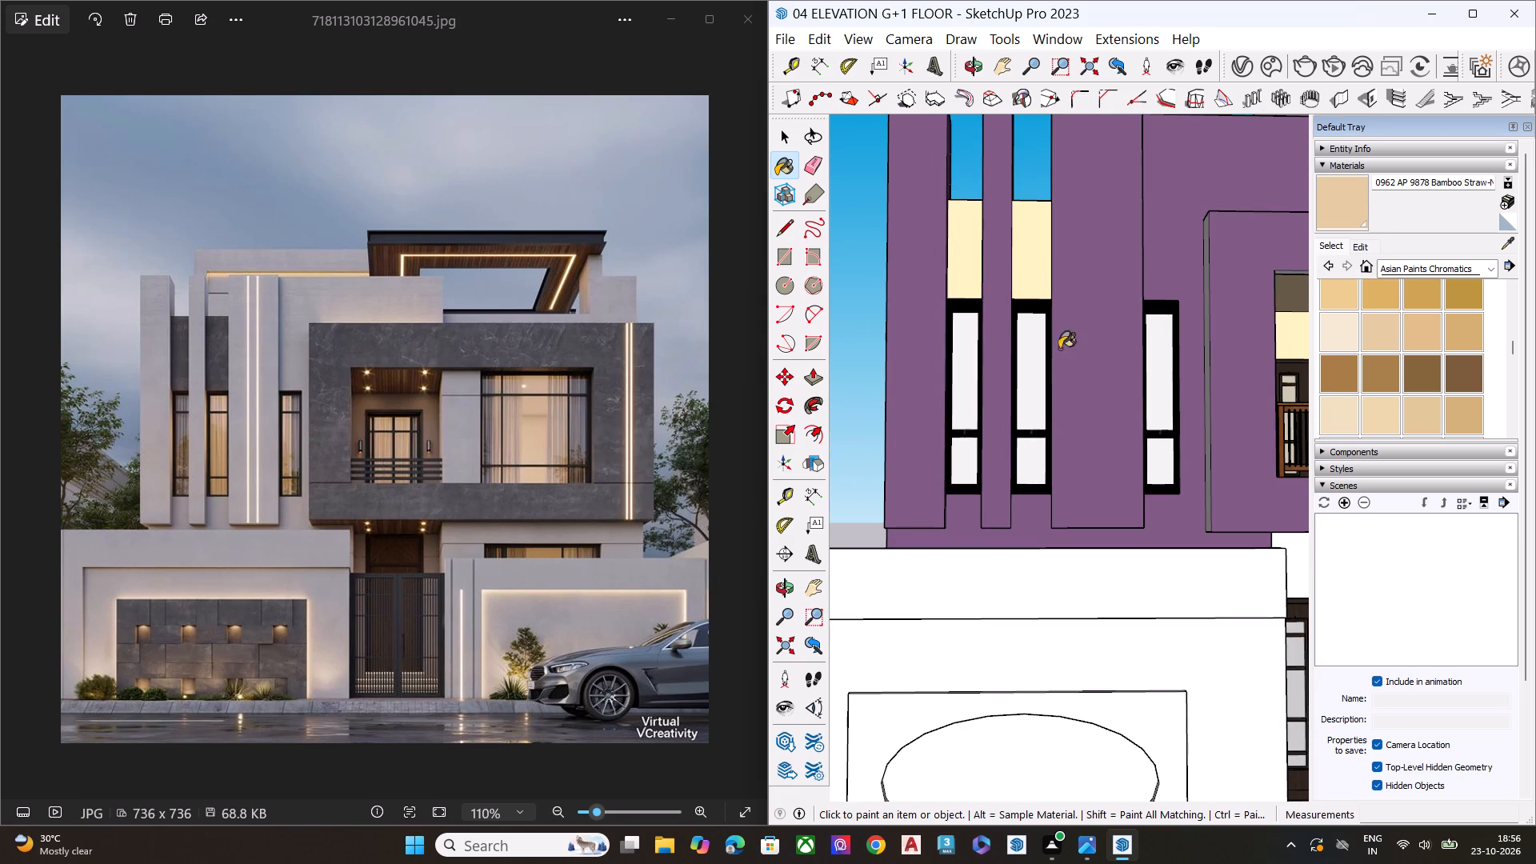
# Move the narrow window between the wide fin and the projecting frame aside, and paint the face behind it Bamboo Straw.
pyautogui.press('space')
pyautogui.click(1170, 314)
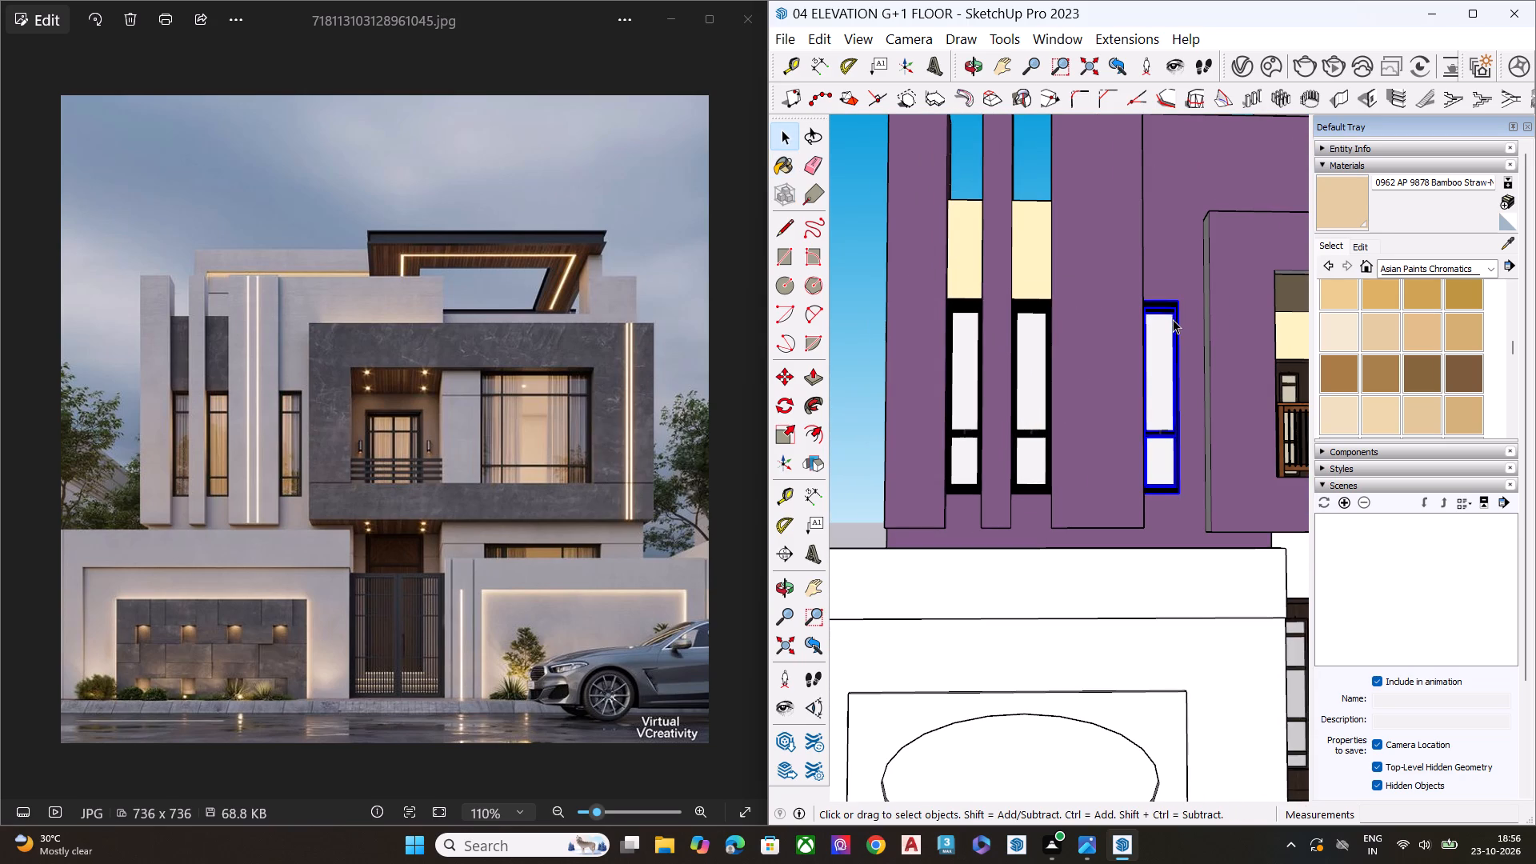
pyautogui.press('m')
pyautogui.click(1170, 314)
pyautogui.click(1124, 343)
pyautogui.press('space')
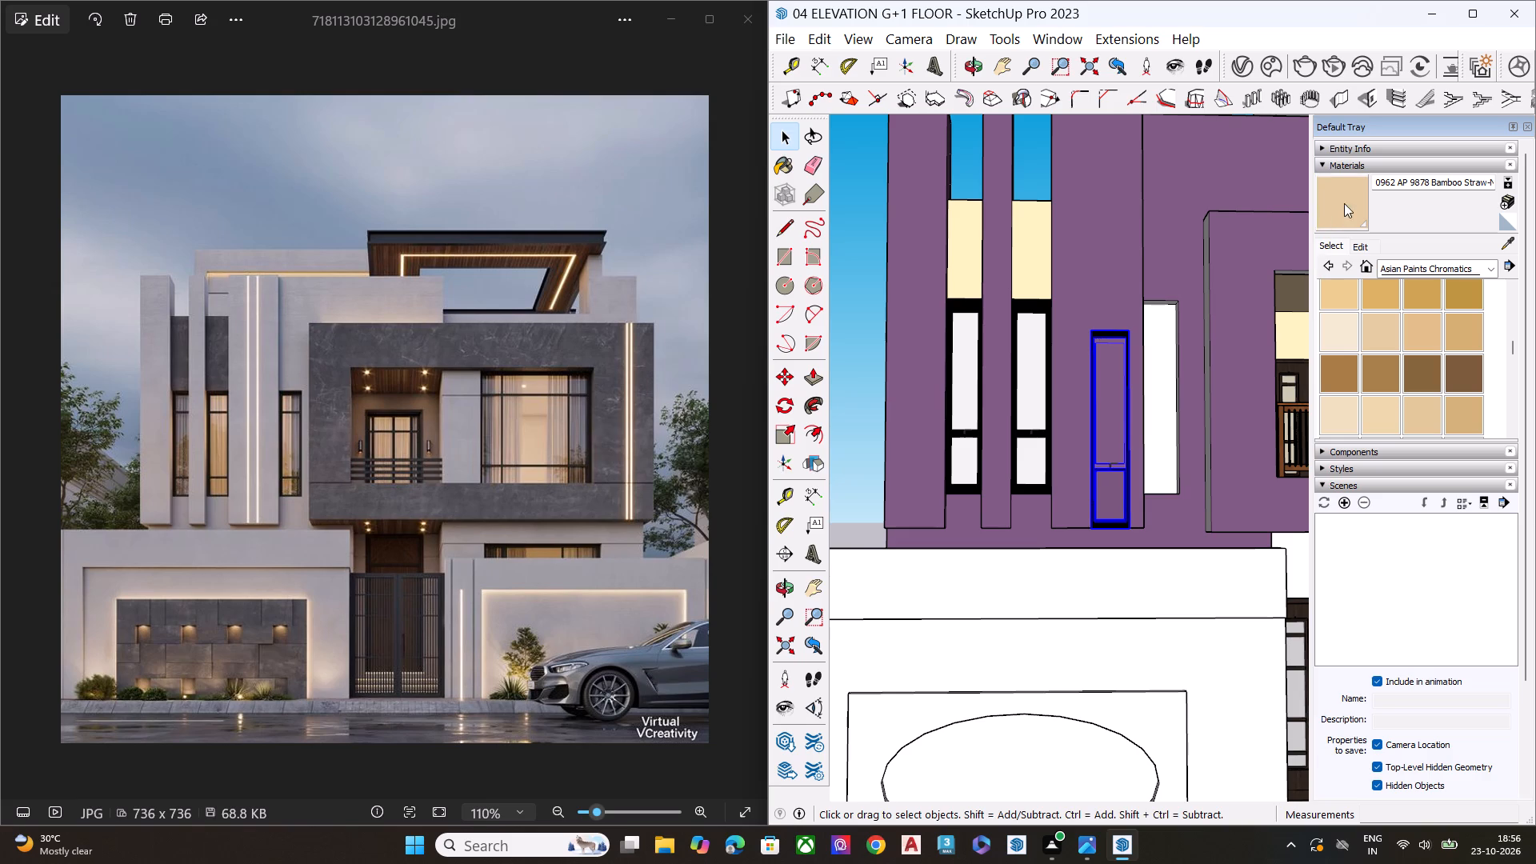
pyautogui.click(1344, 203)
pyautogui.click(1168, 390)
pyautogui.scroll(3, 1167, 357)
pyautogui.press('space')
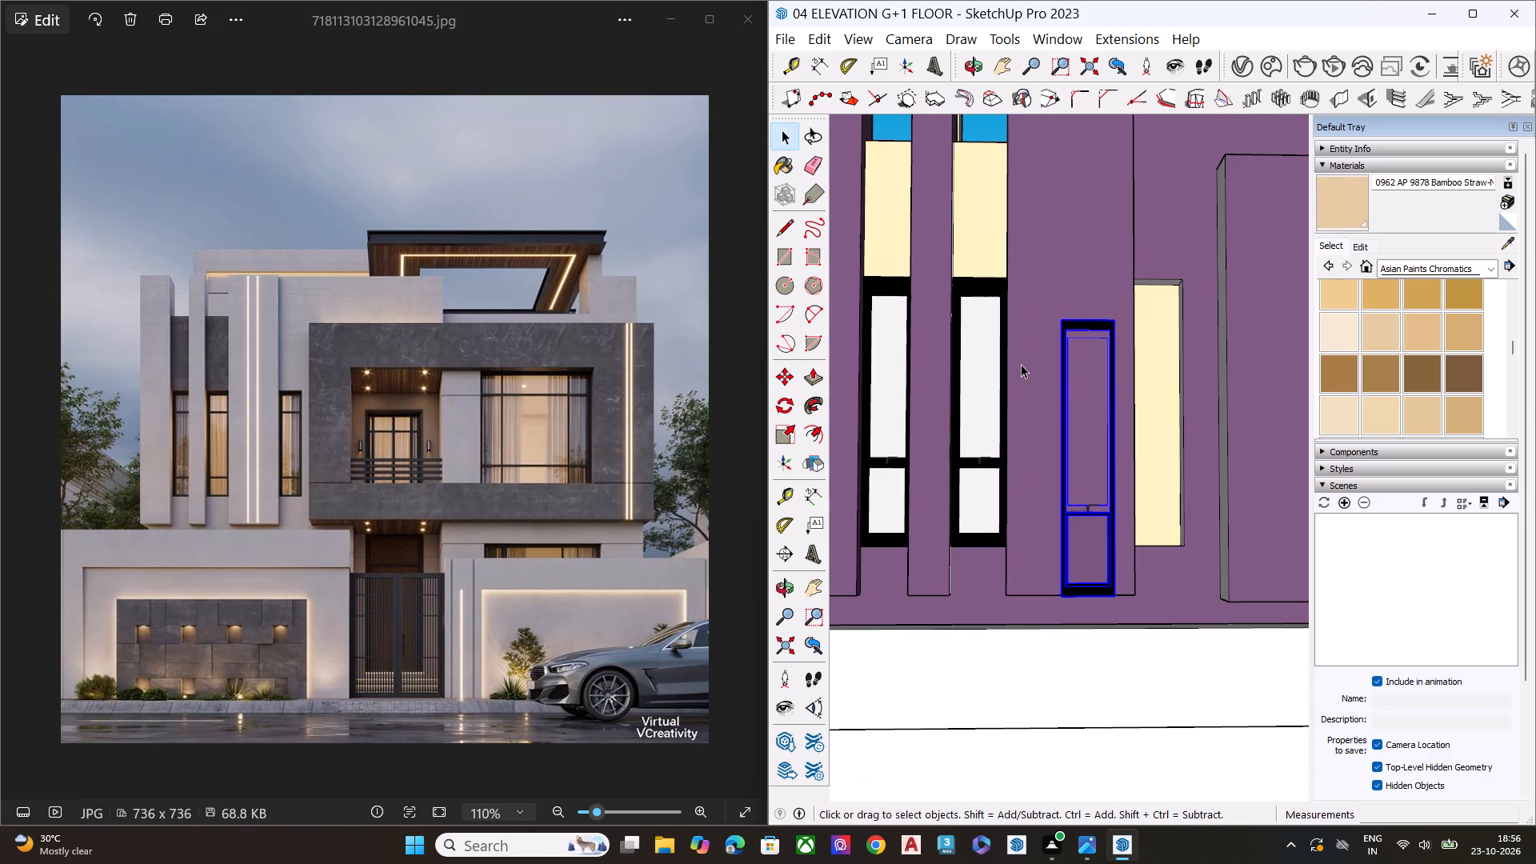
# Move the narrow window between the thin and wide fins aside, and paint the face behind it Bamboo Straw.
pyautogui.click(990, 354)
pyautogui.press('m')
pyautogui.click(990, 354)
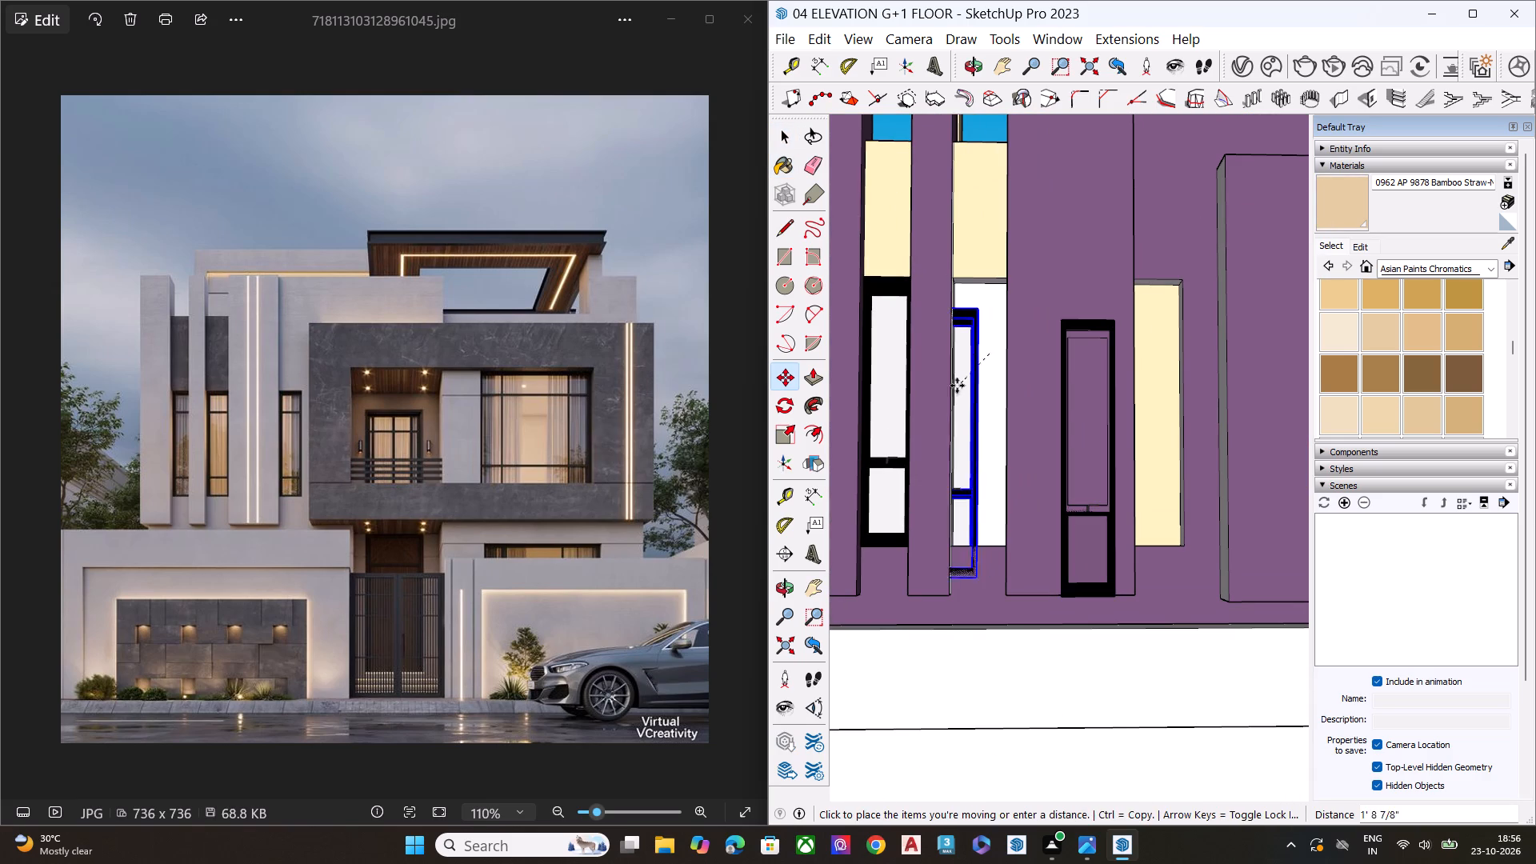
pyautogui.click(944, 391)
pyautogui.press('space')
pyautogui.click(1336, 198)
pyautogui.click(988, 340)
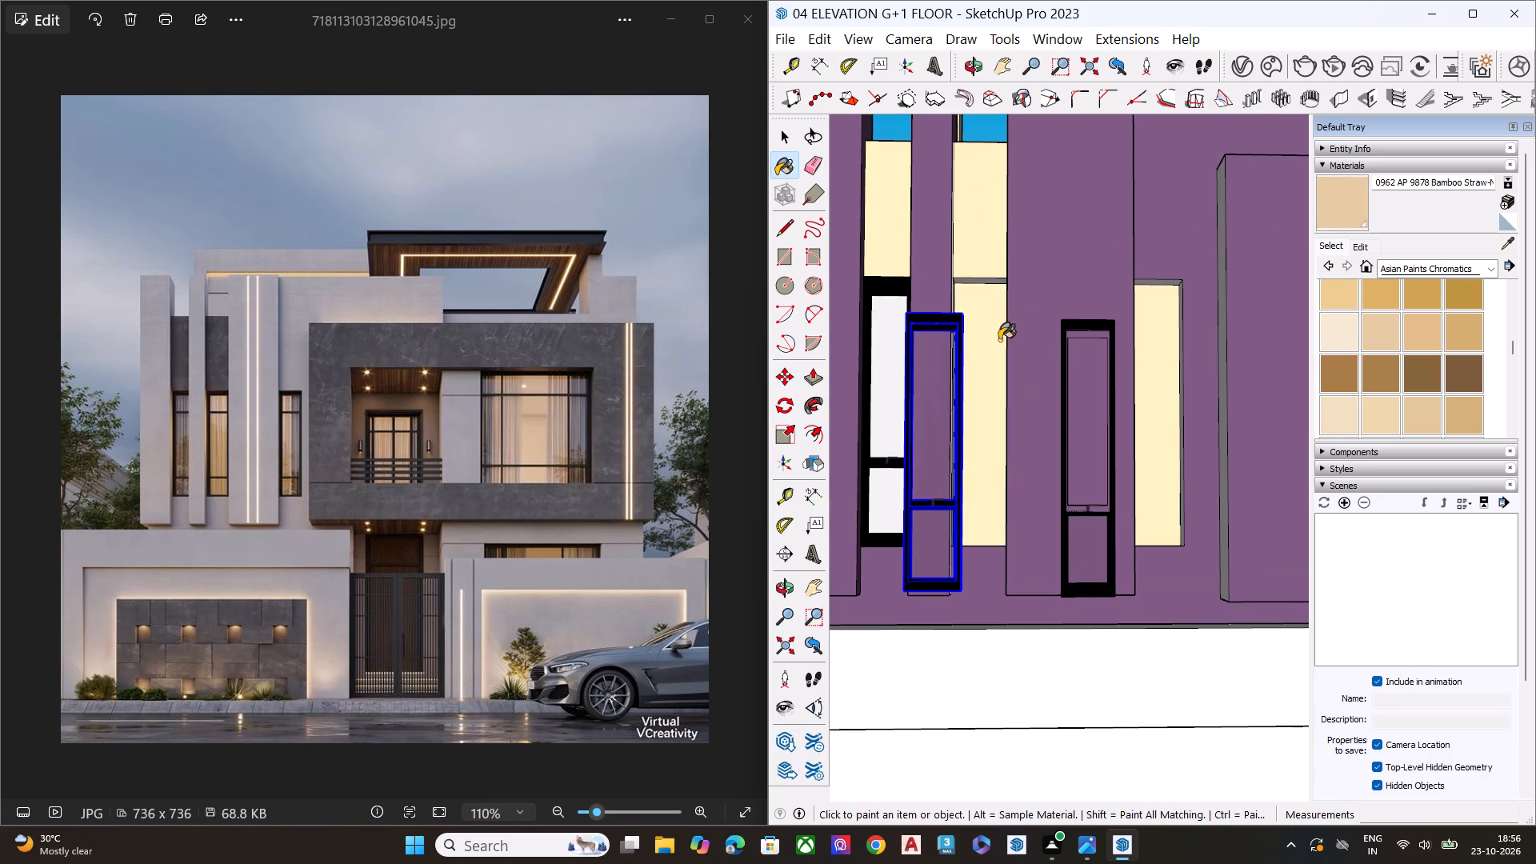
pyautogui.scroll(-1, 1020, 344)
pyautogui.scroll(1, 1030, 351)
pyautogui.scroll(-3, 1037, 355)
pyautogui.press('space')
# Move the narrow window between the outermost and thin fins aside, and paint the face behind it Bamboo Straw.
pyautogui.click(985, 360)
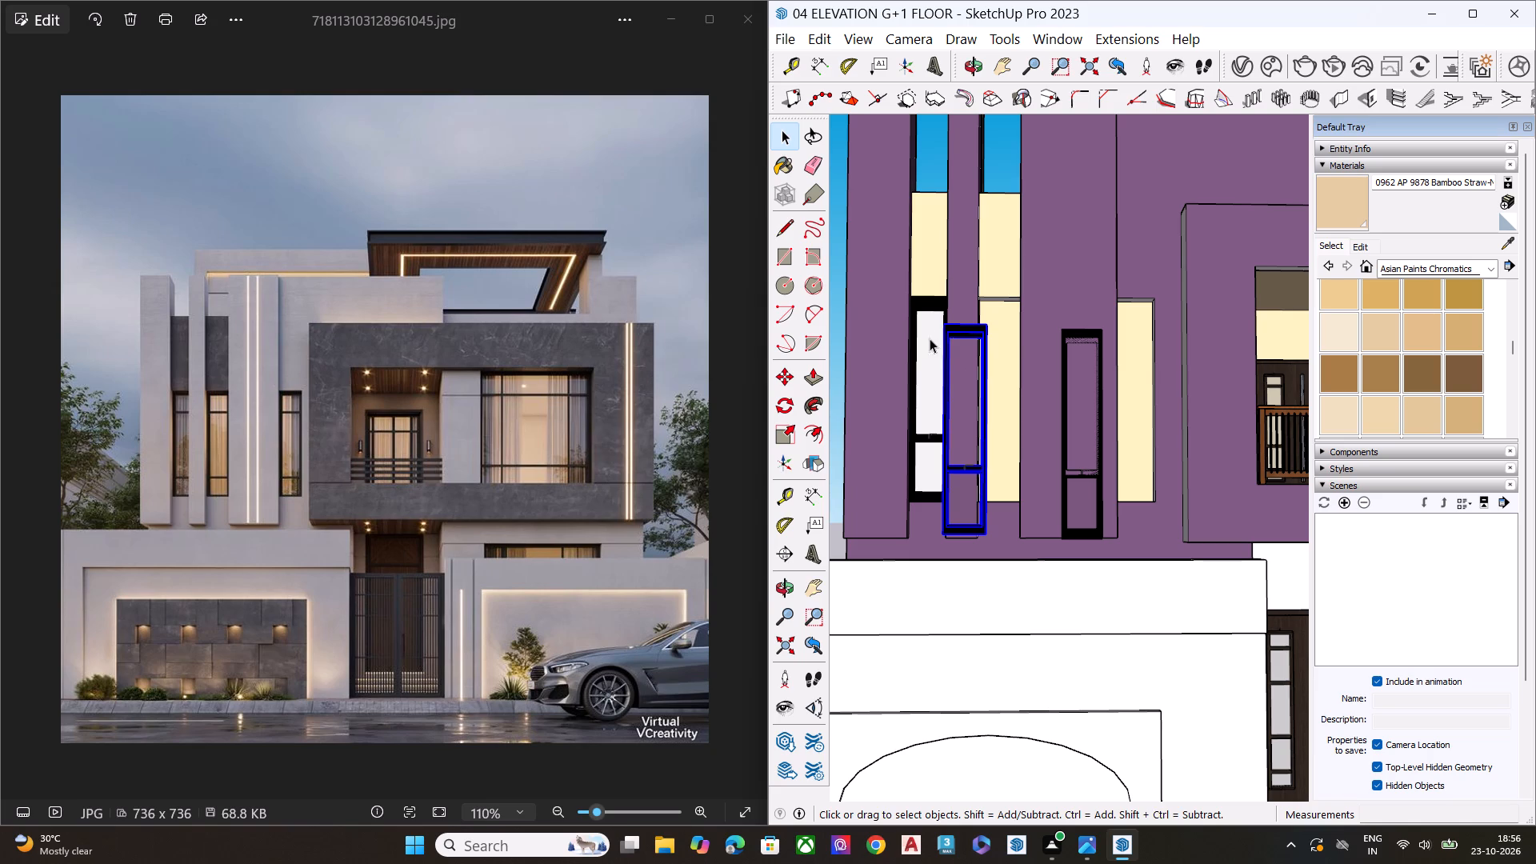
pyautogui.click(925, 326)
pyautogui.press('m')
pyautogui.click(925, 326)
pyautogui.click(882, 371)
pyautogui.press('space')
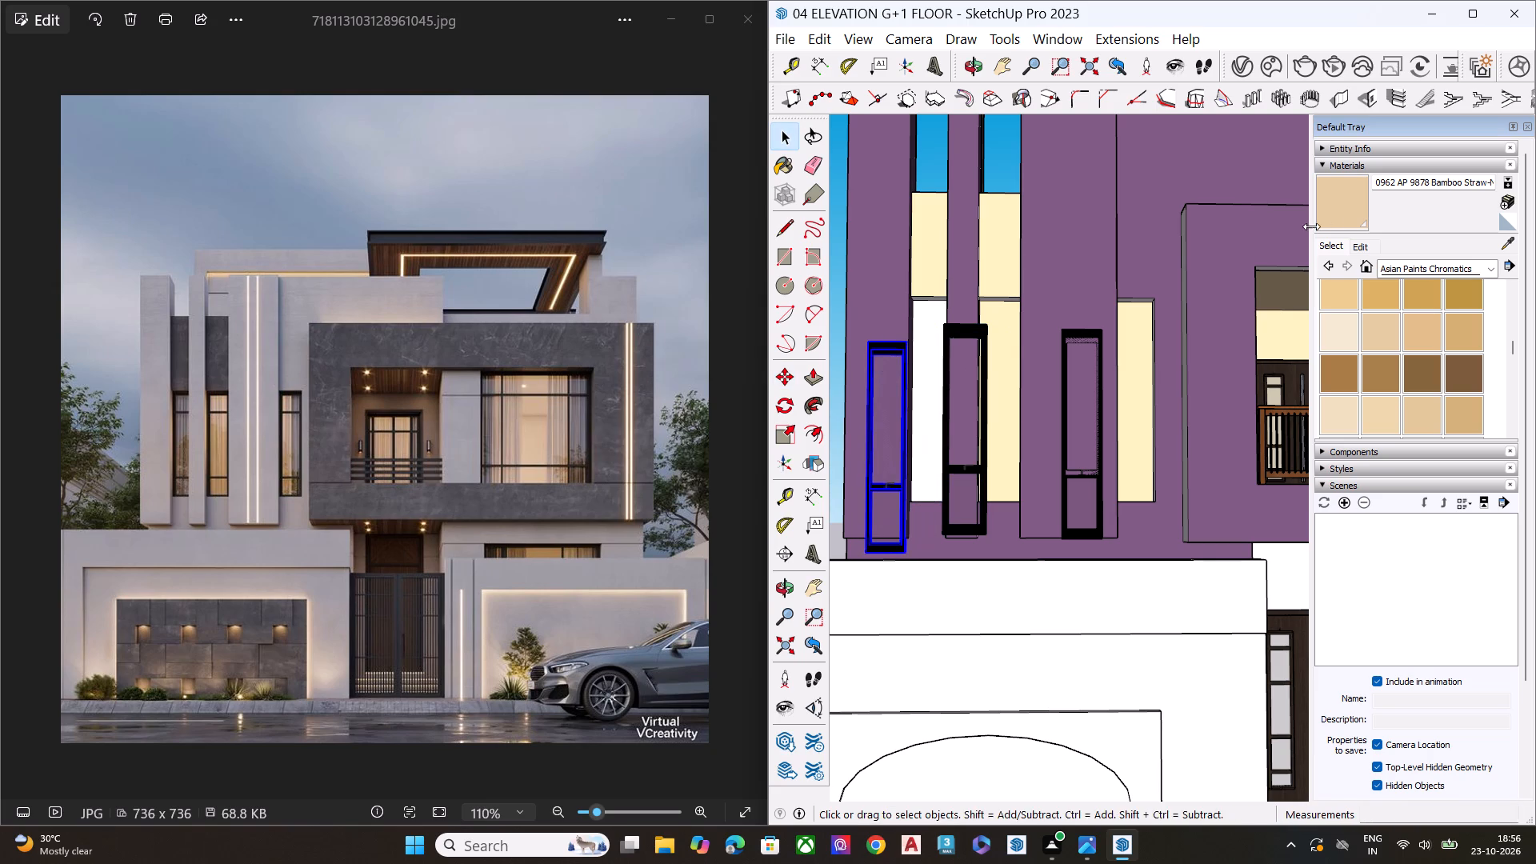
pyautogui.click(1338, 210)
pyautogui.click(924, 343)
pyautogui.press('space')
# Move the window in front of the wide fin back into its opening beside the projecting frame, aligning their upper corners.
pyautogui.scroll(4, 993, 343)
pyautogui.scroll(1, 1094, 366)
pyautogui.moveTo(1091, 367); pyautogui.dragTo(1036, 399, button='middle')
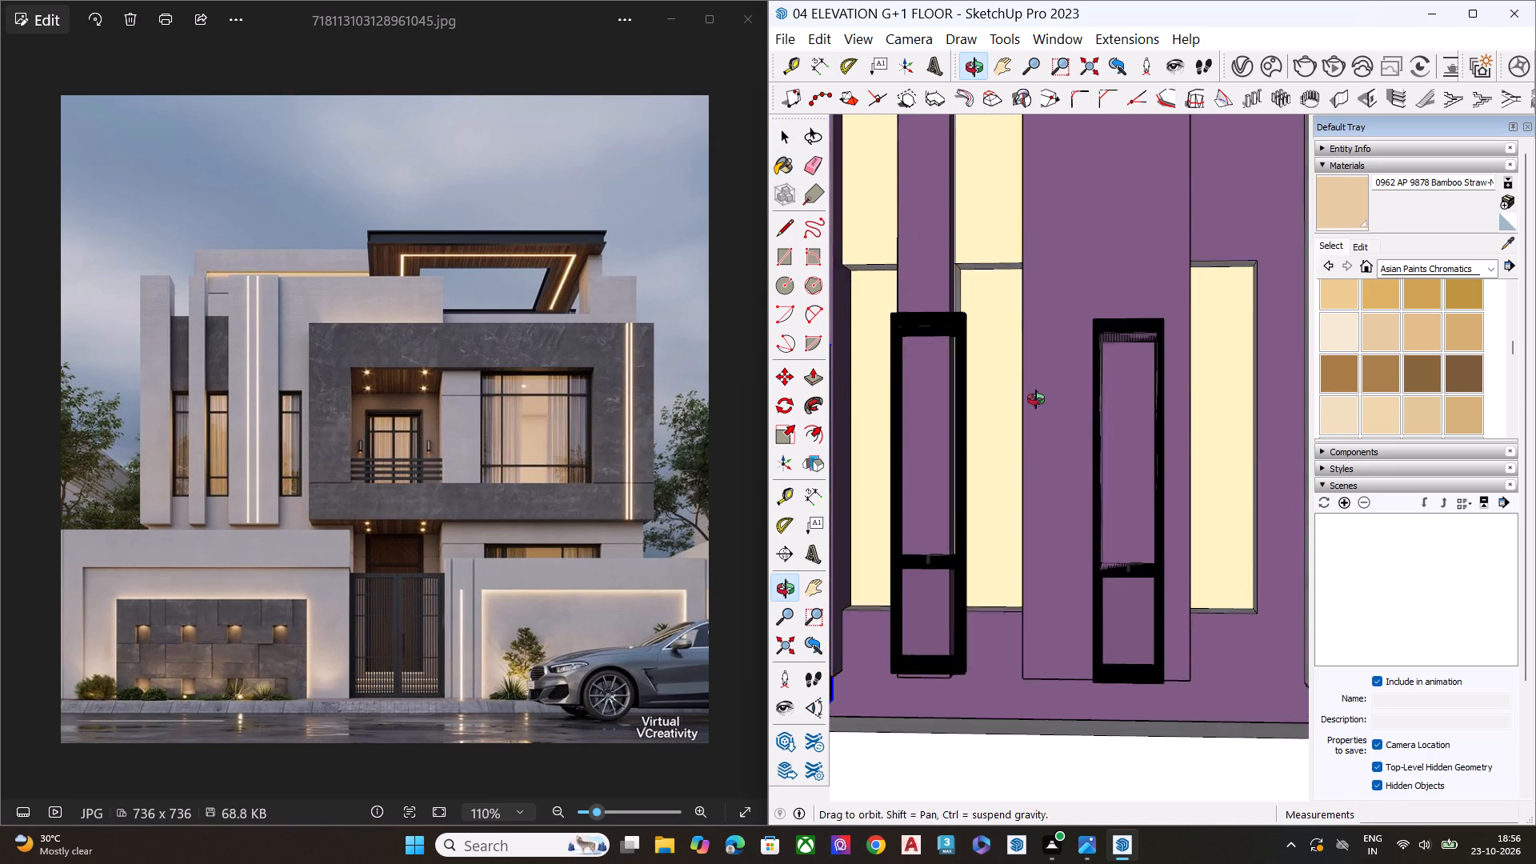
pyautogui.moveTo(1036, 399); pyautogui.dragTo(942, 469, button='middle')
pyautogui.scroll(4, 1030, 434)
pyautogui.scroll(-2, 1086, 422)
pyautogui.scroll(4, 1089, 422)
pyautogui.click(1172, 249)
pyautogui.press('m')
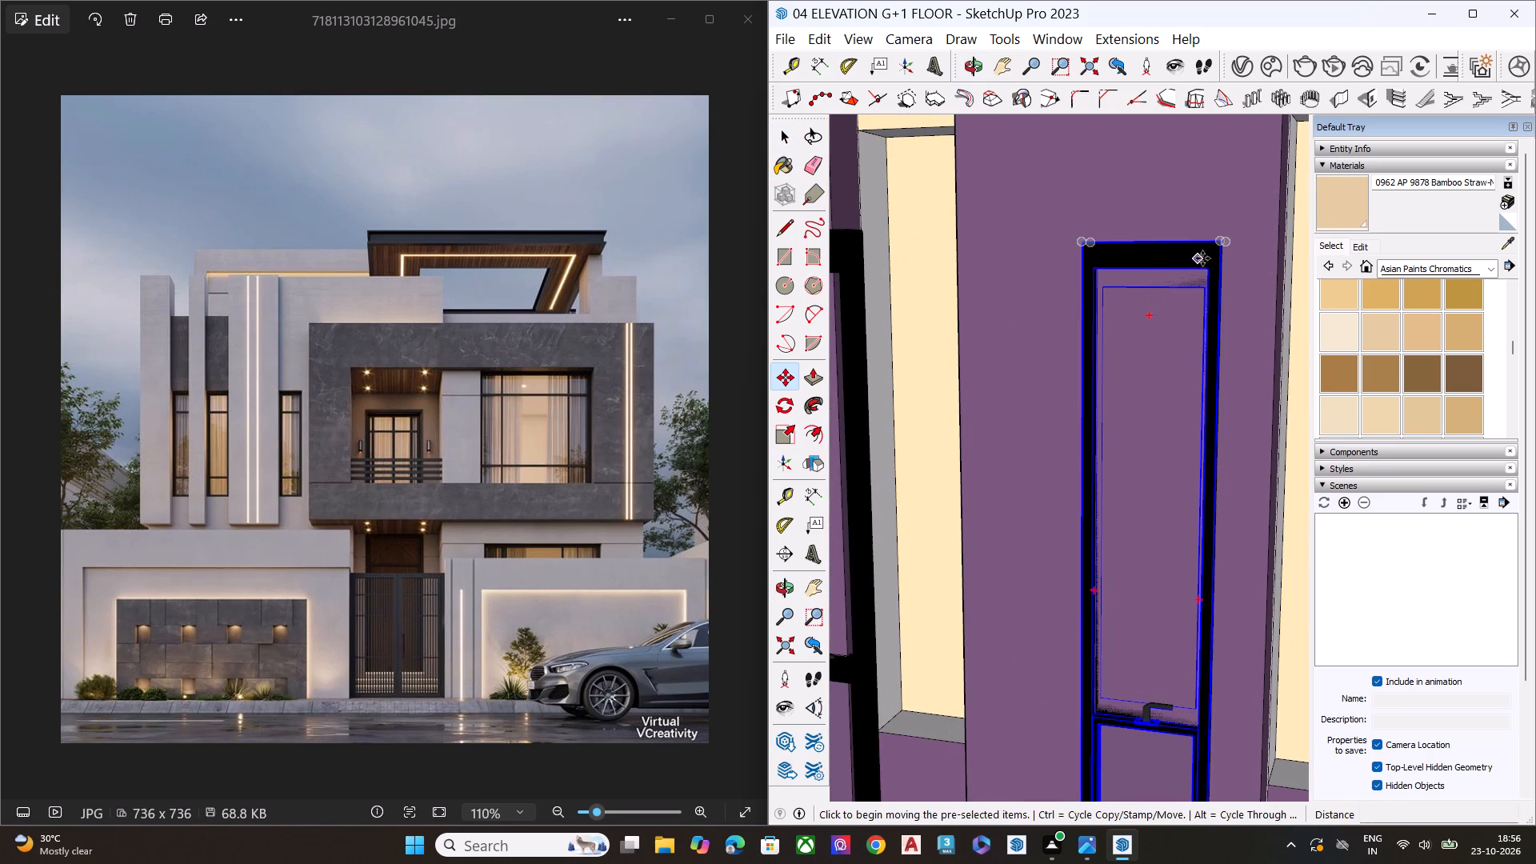
pyautogui.click(1219, 242)
pyautogui.scroll(-6, 983, 293)
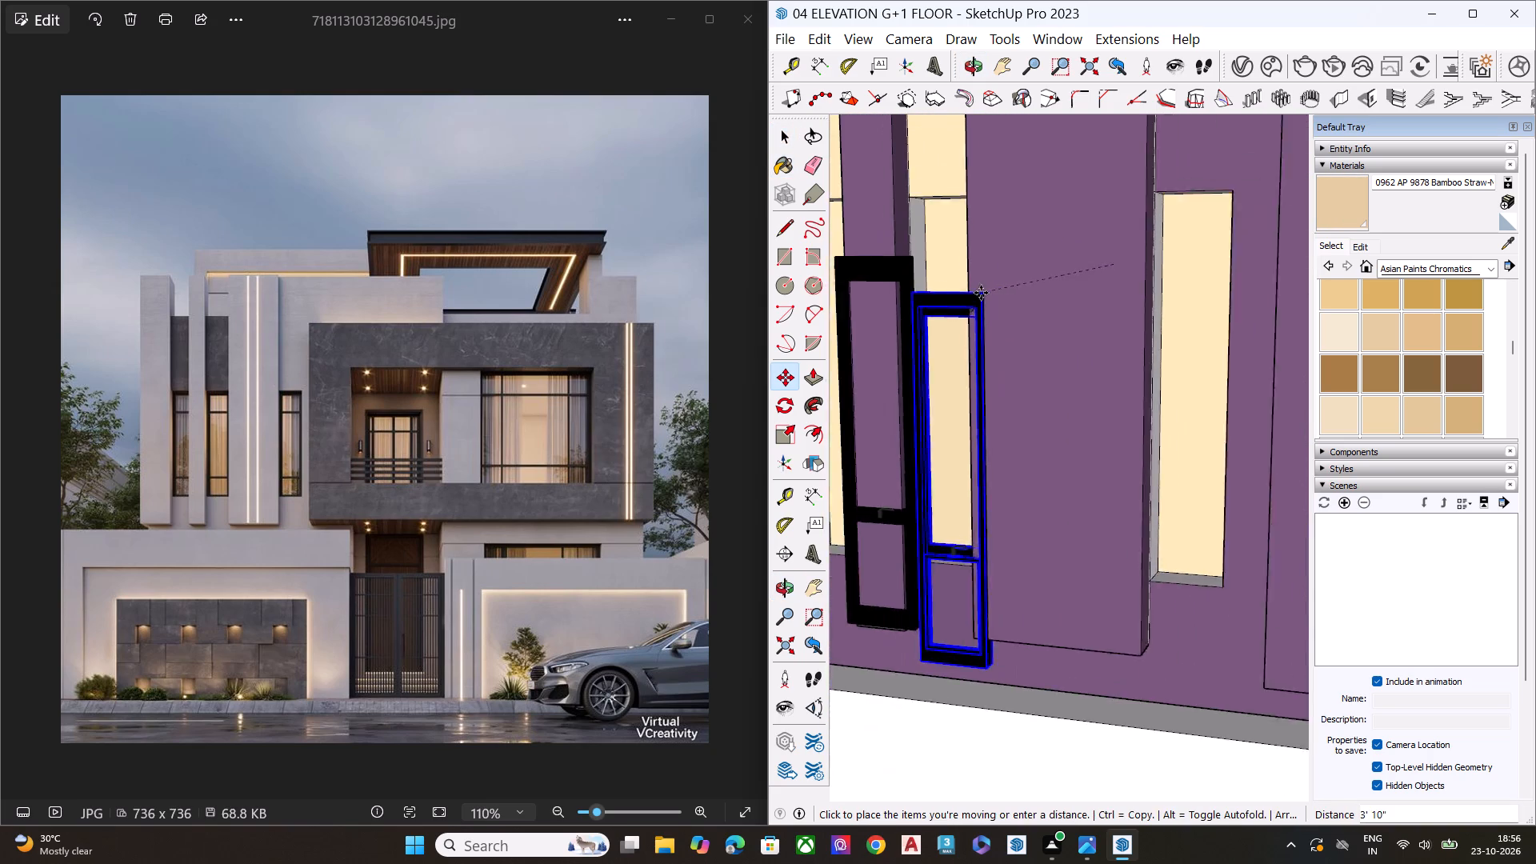
pyautogui.scroll(-3, 981, 293)
pyautogui.scroll(8, 1188, 204)
pyautogui.click(1188, 215)
pyautogui.scroll(-1, 1317, 267)
pyautogui.scroll(2, 1317, 268)
pyautogui.scroll(-2, 1318, 270)
pyautogui.scroll(1, 1322, 278)
pyautogui.scroll(-5, 1324, 286)
pyautogui.scroll(1, 1325, 292)
pyautogui.scroll(-1, 1325, 292)
pyautogui.scroll(-8, 1153, 320)
pyautogui.scroll(2, 912, 415)
pyautogui.scroll(-1, 912, 415)
pyautogui.scroll(1, 912, 415)
pyautogui.press('space')
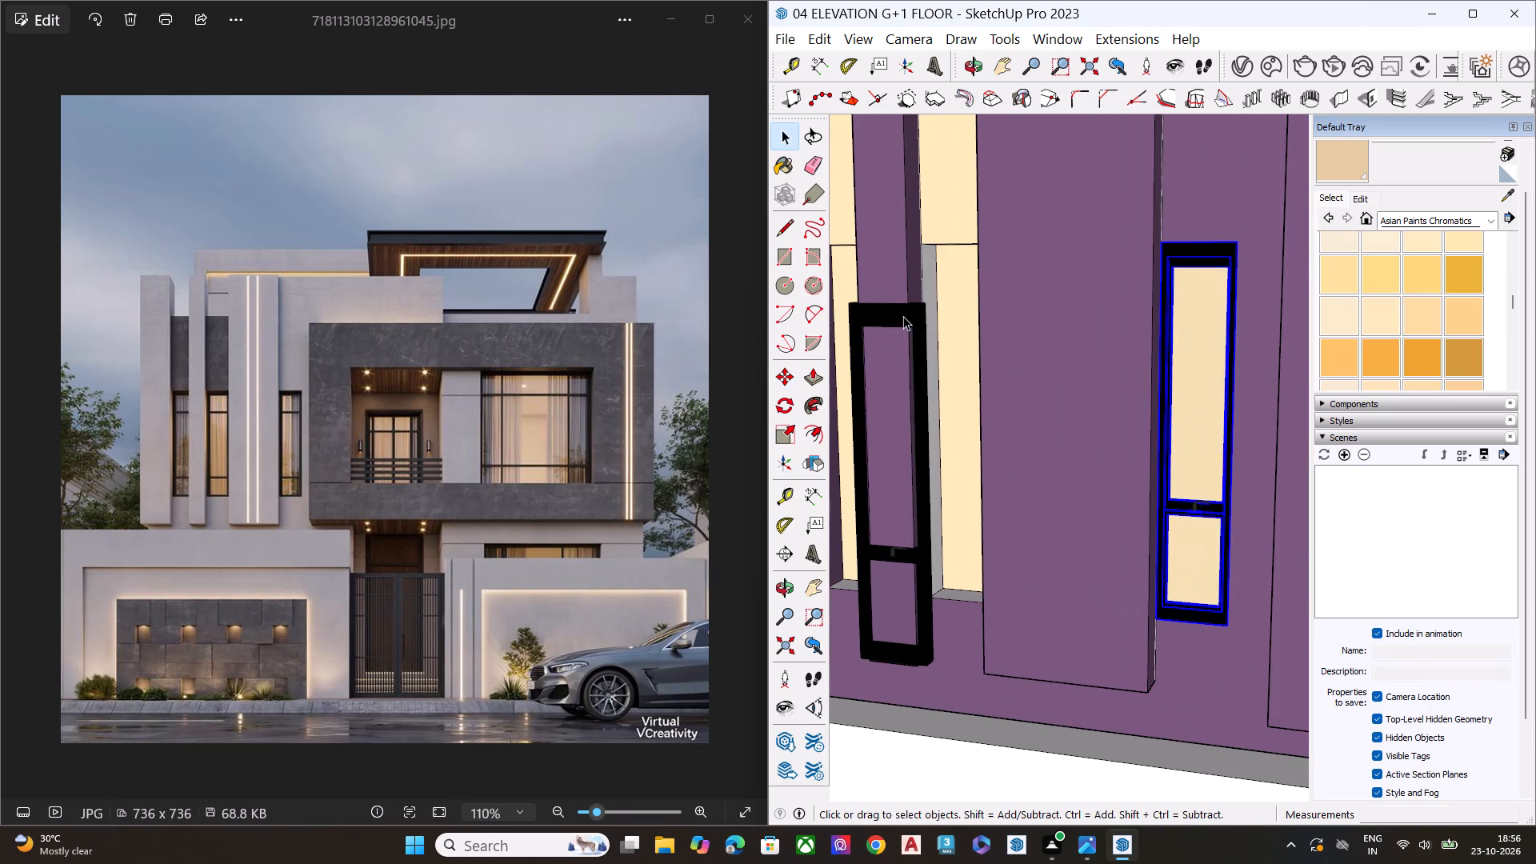
# Move the window in front of the thin fin back into the opening between the thin and wide fins, aligning upper corners.
pyautogui.click(903, 316)
pyautogui.scroll(2, 922, 329)
pyautogui.scroll(-1, 922, 329)
pyautogui.scroll(4, 922, 329)
pyautogui.press('m')
pyautogui.scroll(2, 913, 294)
pyautogui.scroll(-2, 912, 290)
pyautogui.scroll(1, 912, 289)
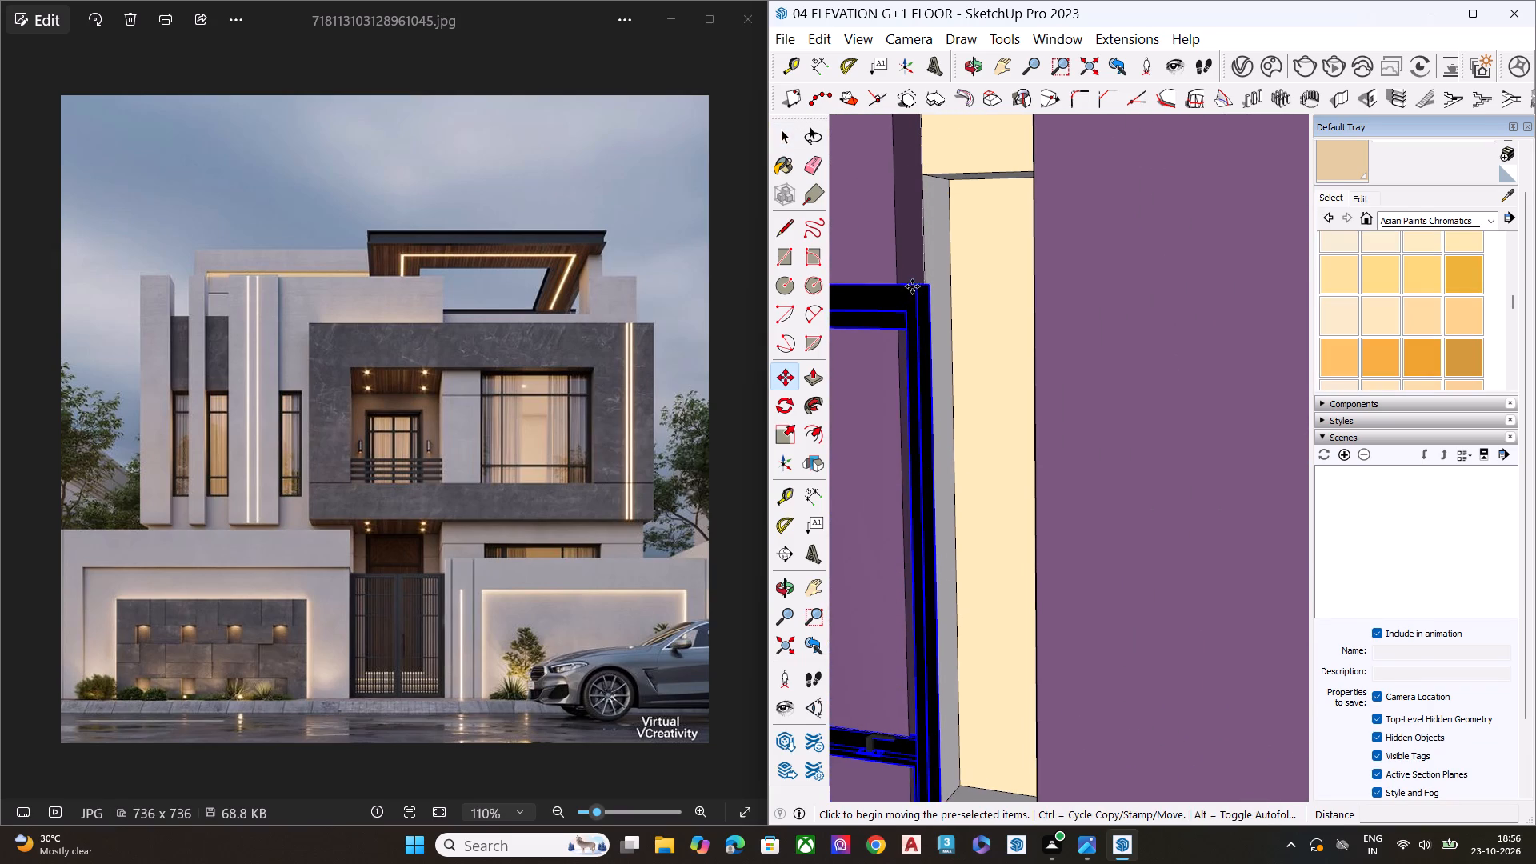
pyautogui.click(912, 286)
pyautogui.scroll(1, 890, 298)
pyautogui.scroll(-6, 890, 303)
pyautogui.scroll(1, 898, 310)
pyautogui.scroll(-2, 920, 315)
pyautogui.moveTo(987, 326); pyautogui.dragTo(1202, 282, button='middle')
pyautogui.scroll(4, 1014, 256)
pyautogui.scroll(-1, 1029, 239)
pyautogui.scroll(2, 1033, 237)
pyautogui.scroll(-1, 1048, 226)
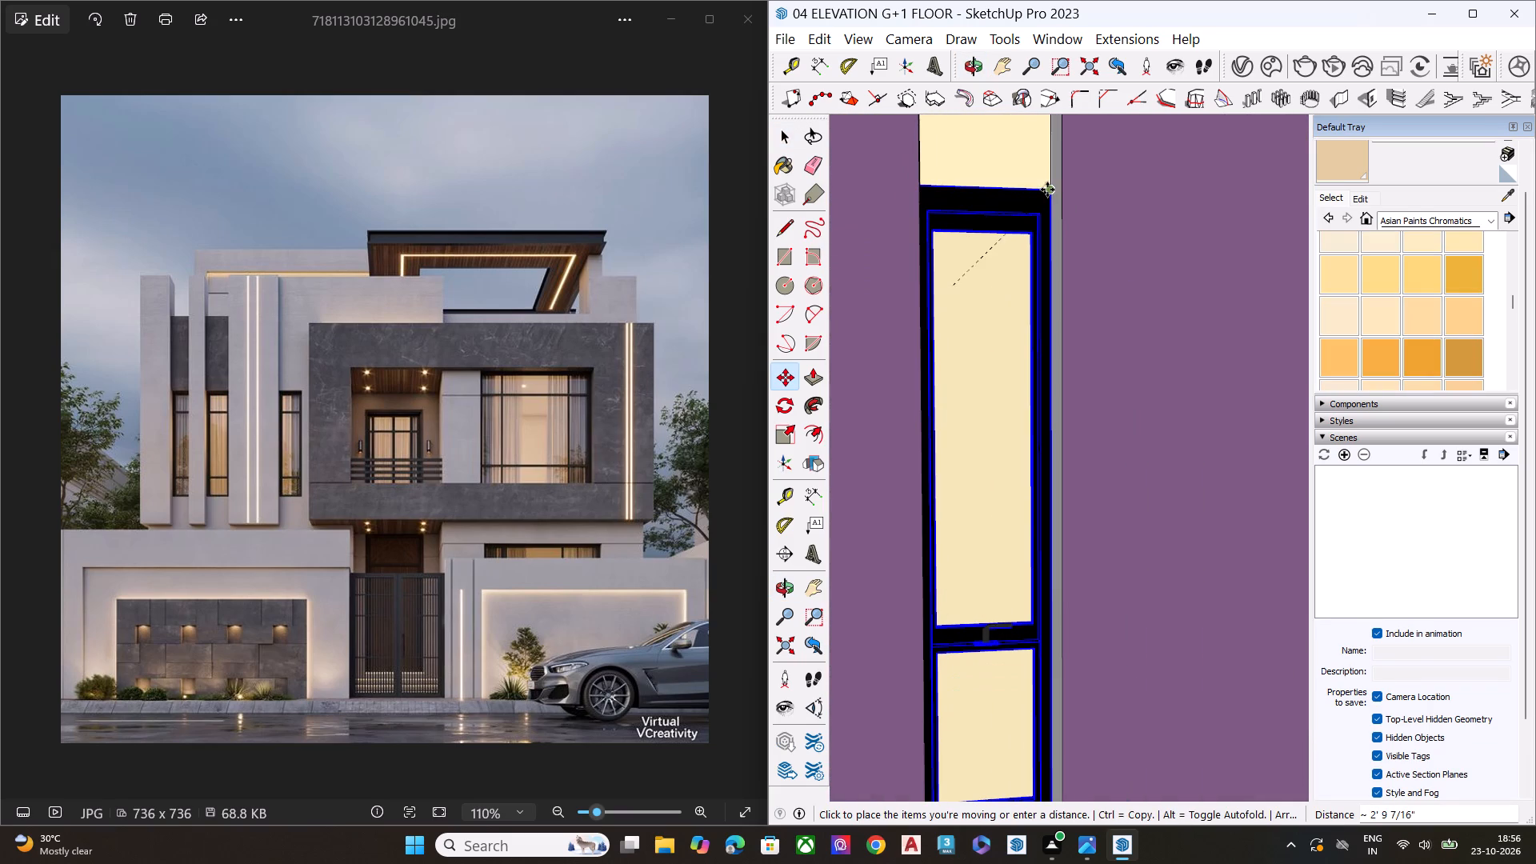
pyautogui.click(1047, 190)
pyautogui.scroll(-5, 1131, 266)
pyautogui.scroll(1, 1156, 306)
pyautogui.scroll(-3, 1157, 306)
pyautogui.press('space')
# Move the last displaced window back into the opening between the outermost and thin fins by its upper corner, and deselect it.
pyautogui.scroll(-2, 1165, 336)
pyautogui.scroll(1, 1165, 338)
pyautogui.scroll(-3, 1165, 342)
pyautogui.scroll(6, 966, 332)
pyautogui.click(947, 342)
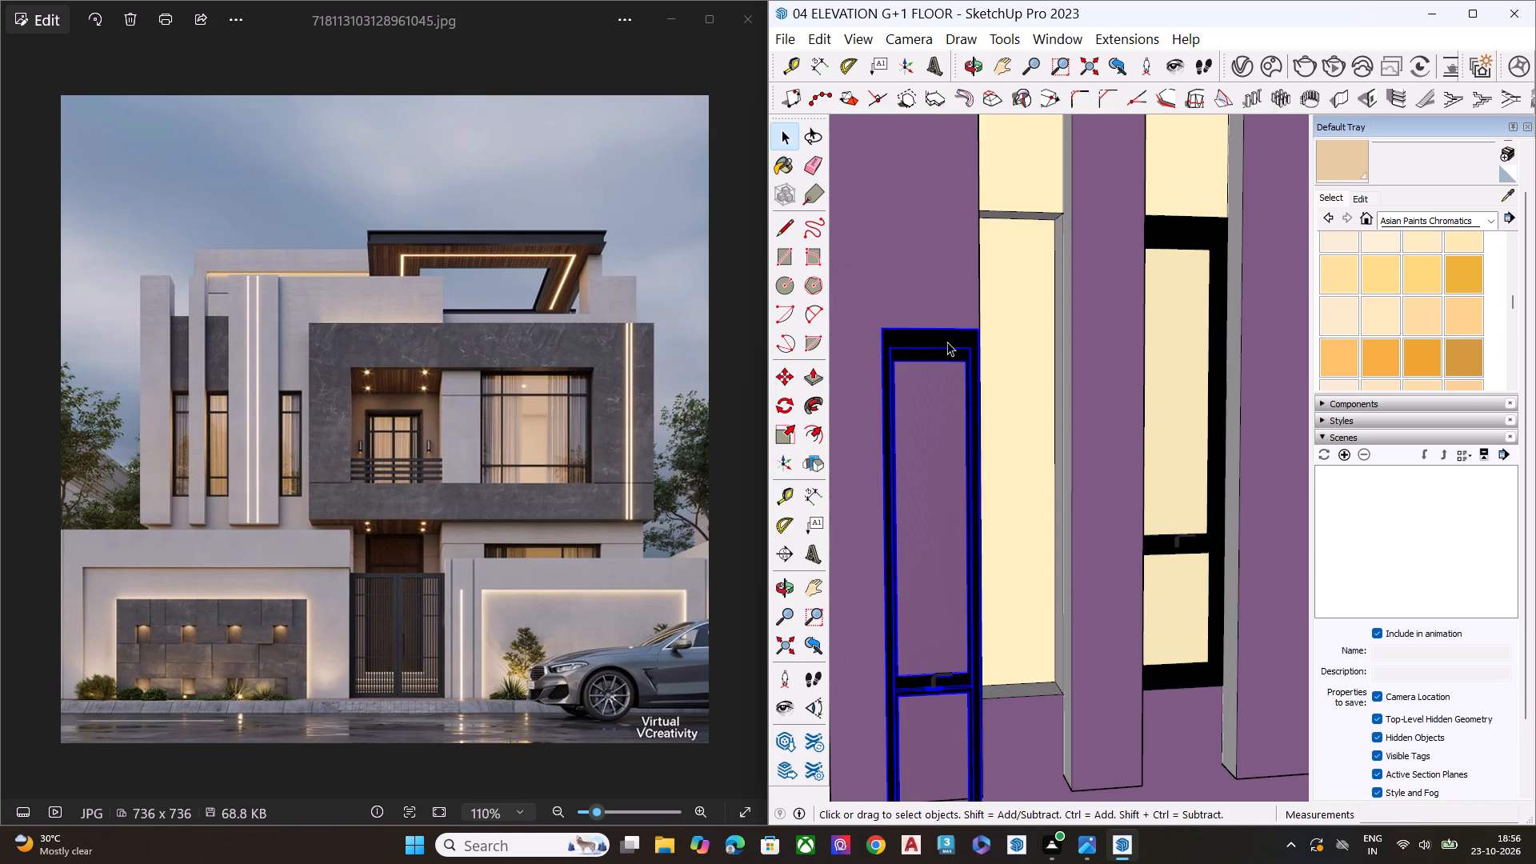
pyautogui.press('m')
pyautogui.click(978, 331)
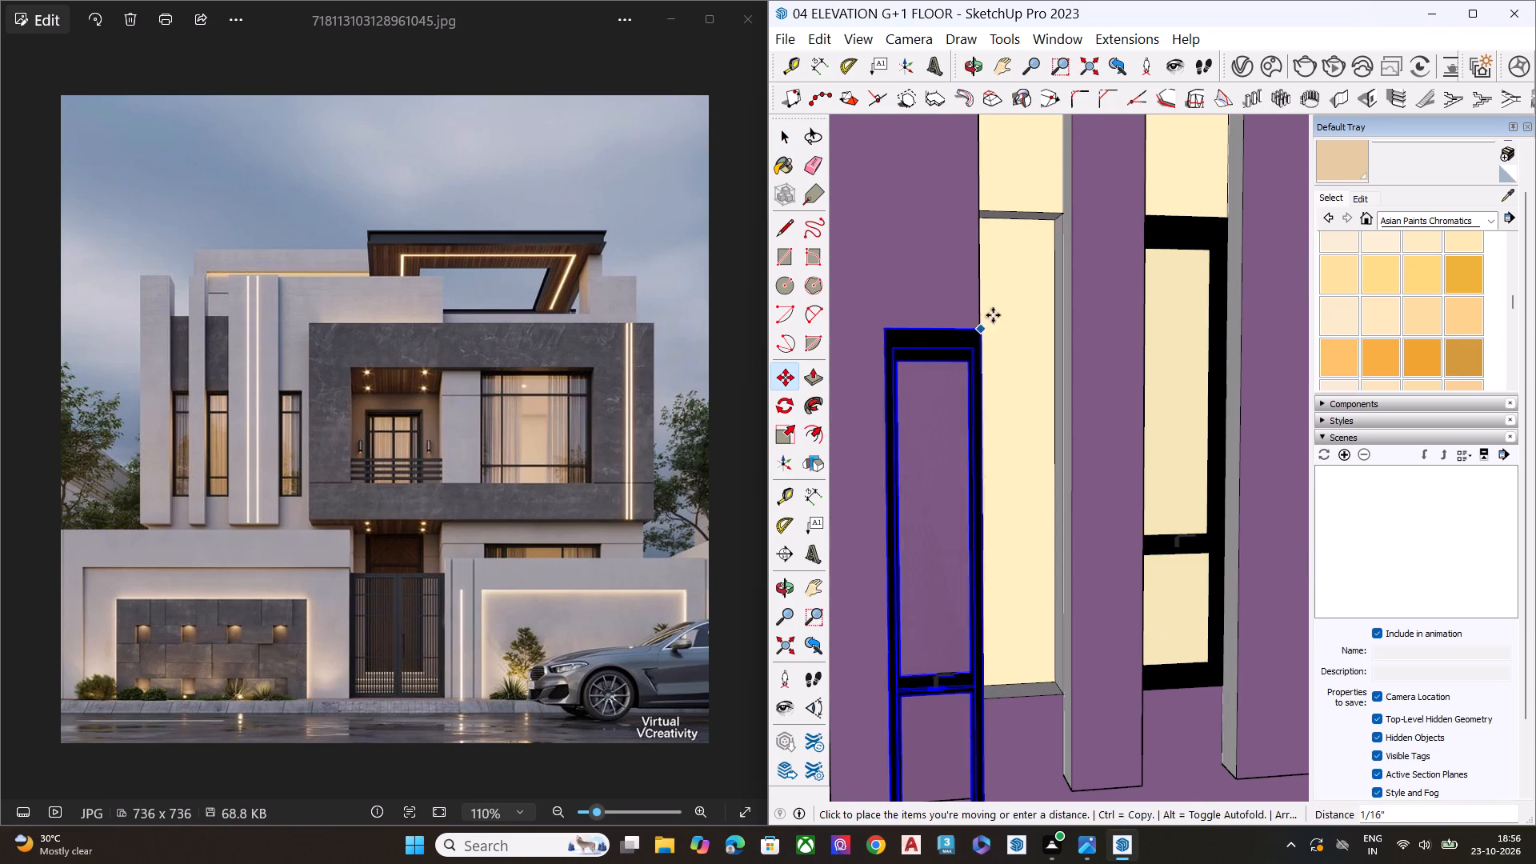
pyautogui.click(1063, 215)
pyautogui.press('space')
pyautogui.scroll(-12, 896, 278)
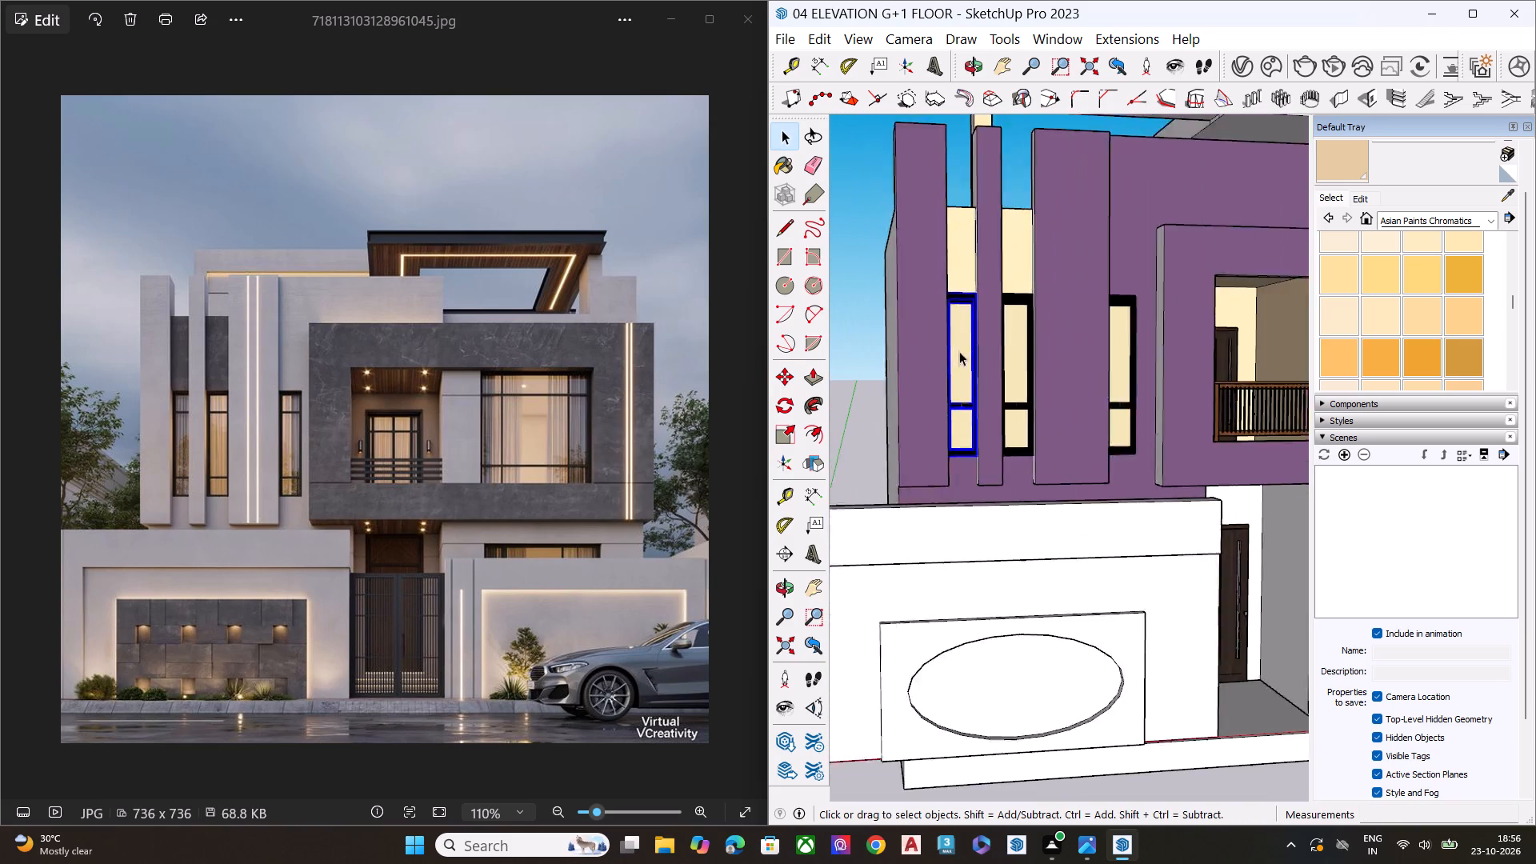
pyautogui.scroll(-1, 959, 351)
pyautogui.scroll(1, 959, 354)
pyautogui.scroll(-2, 959, 354)
pyautogui.click(881, 192)
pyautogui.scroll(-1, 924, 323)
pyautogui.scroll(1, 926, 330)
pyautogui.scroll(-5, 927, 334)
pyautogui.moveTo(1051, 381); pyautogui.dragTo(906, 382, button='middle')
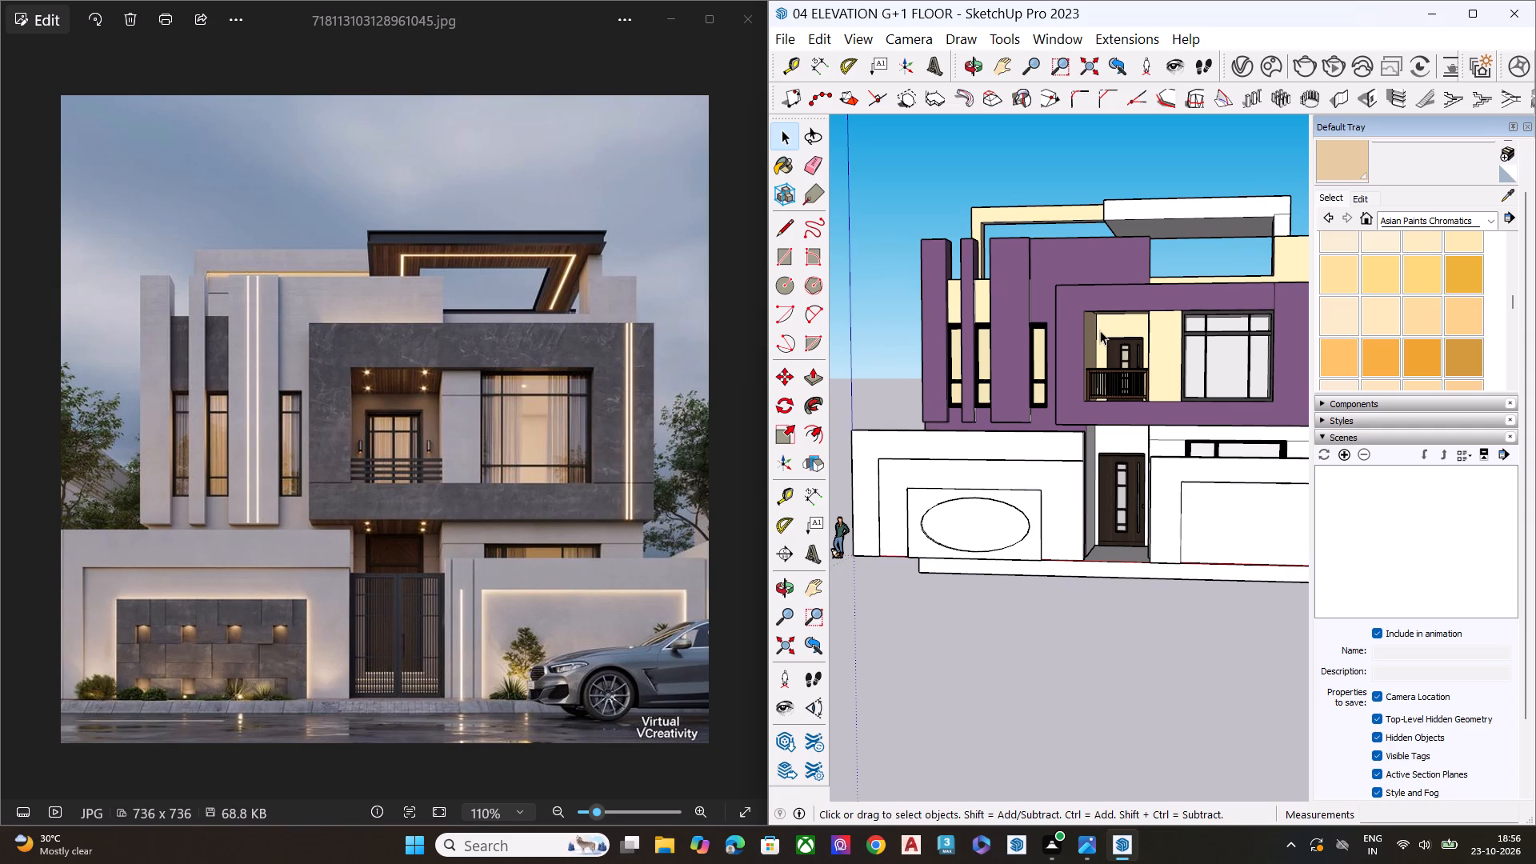
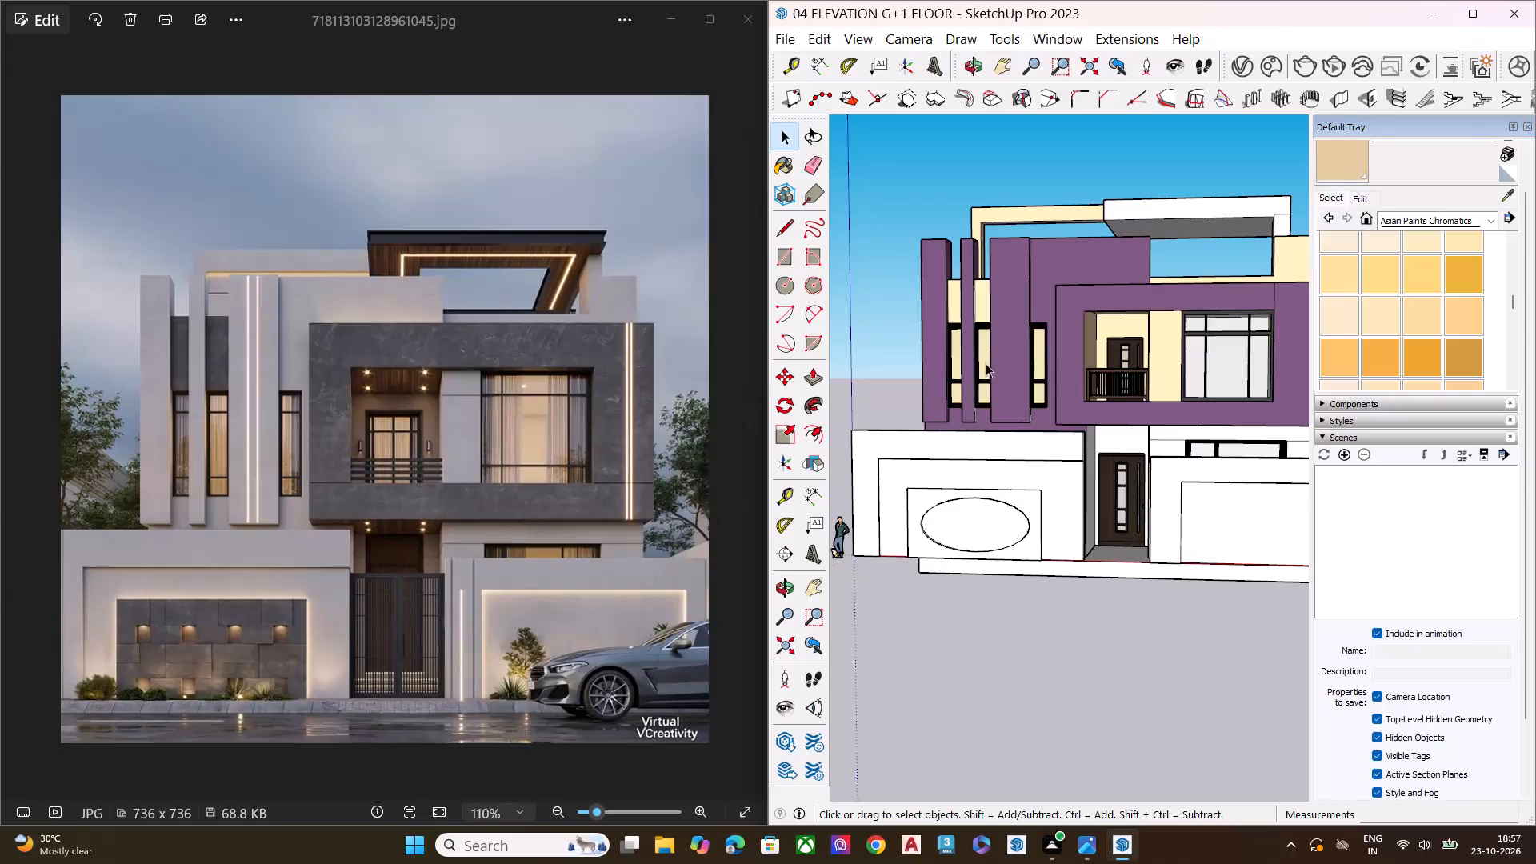
# Permanently delete the 0962 AP 9878 Bamboo Straw-N material from the scene in the V-Ray Asset Editor.
pyautogui.scroll(-3, 973, 360)
pyautogui.scroll(1, 970, 362)
pyautogui.scroll(-2, 970, 371)
pyautogui.moveTo(1067, 437); pyautogui.dragTo(1179, 410, button='middle')
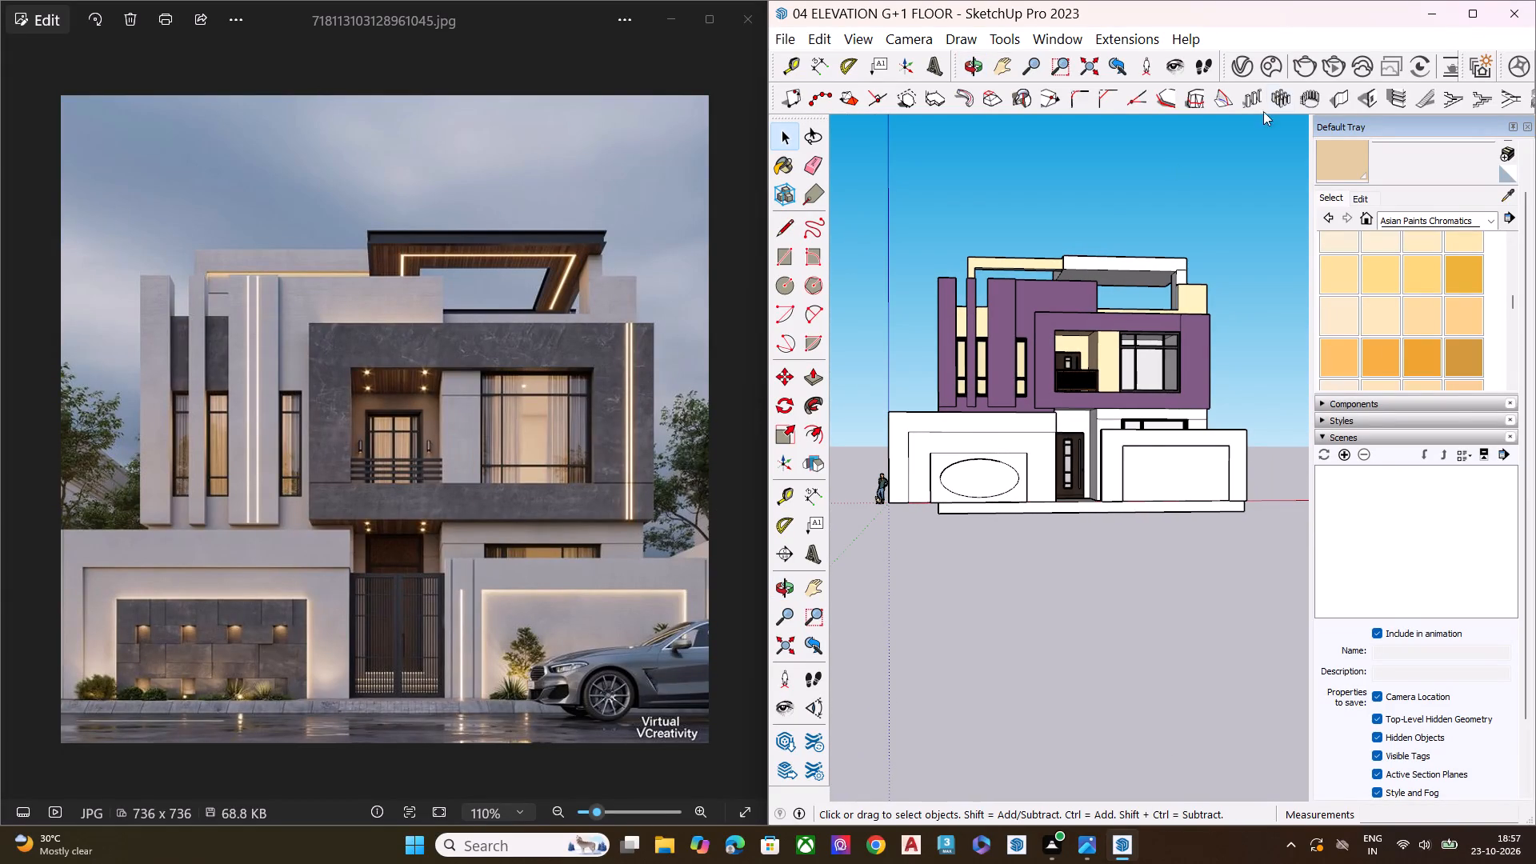
pyautogui.click(1238, 64)
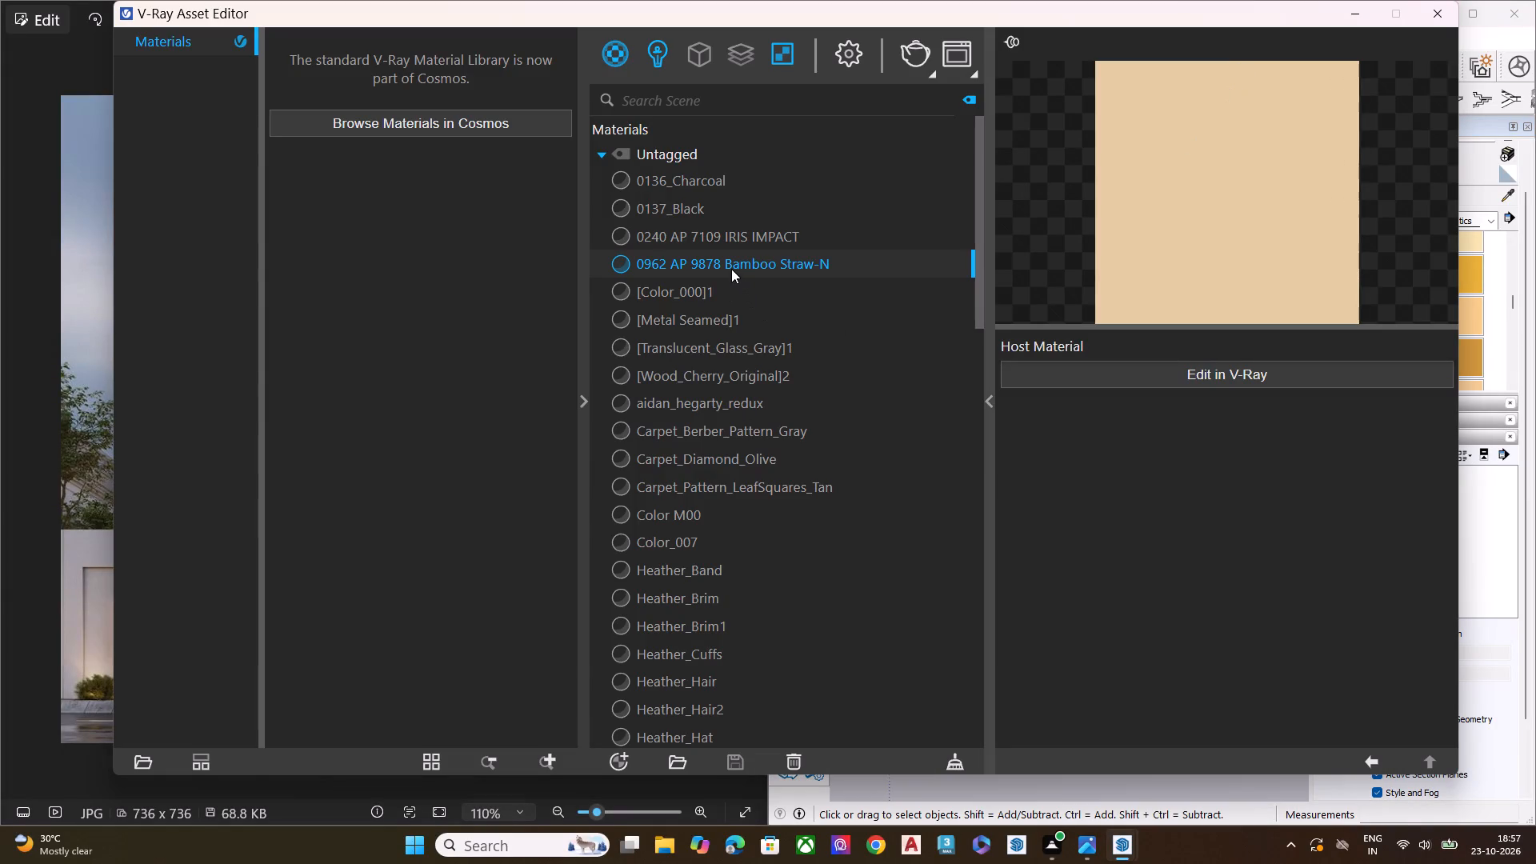
pyautogui.click(731, 269)
pyautogui.rightClick(731, 269)
pyautogui.click(788, 377)
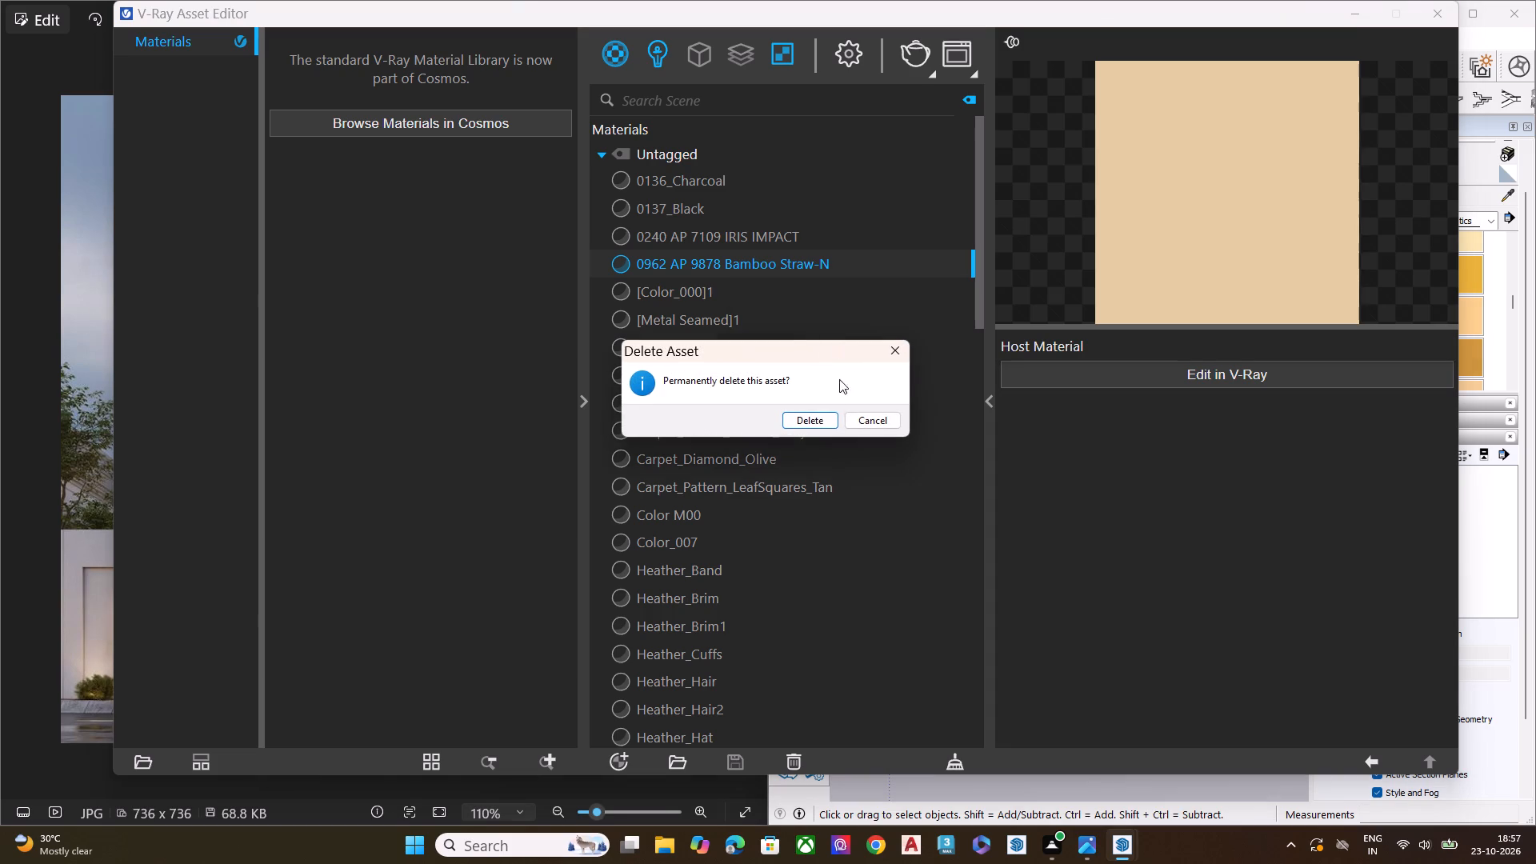
pyautogui.click(821, 418)
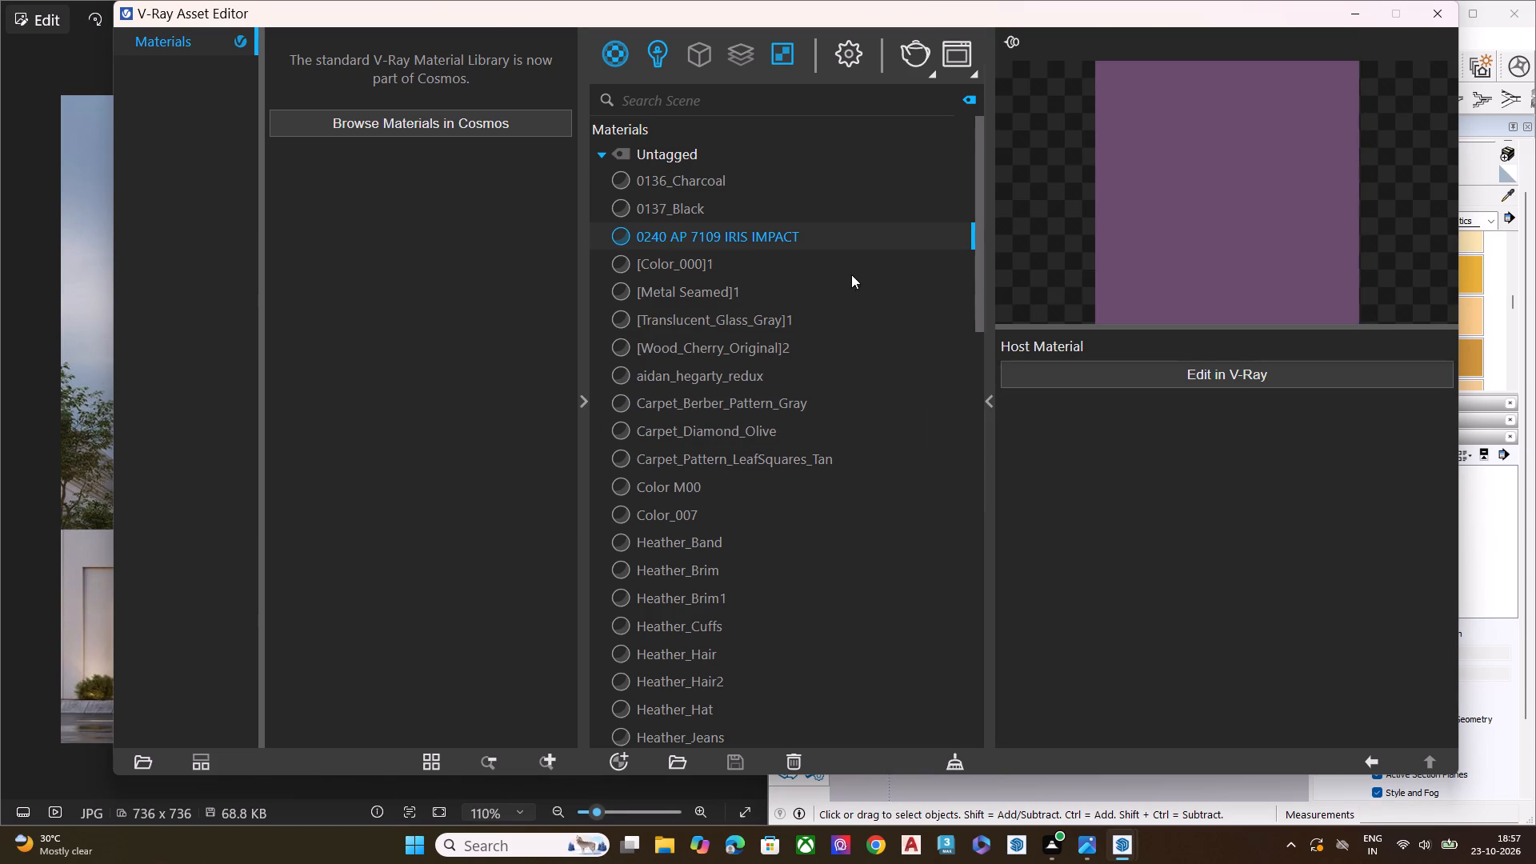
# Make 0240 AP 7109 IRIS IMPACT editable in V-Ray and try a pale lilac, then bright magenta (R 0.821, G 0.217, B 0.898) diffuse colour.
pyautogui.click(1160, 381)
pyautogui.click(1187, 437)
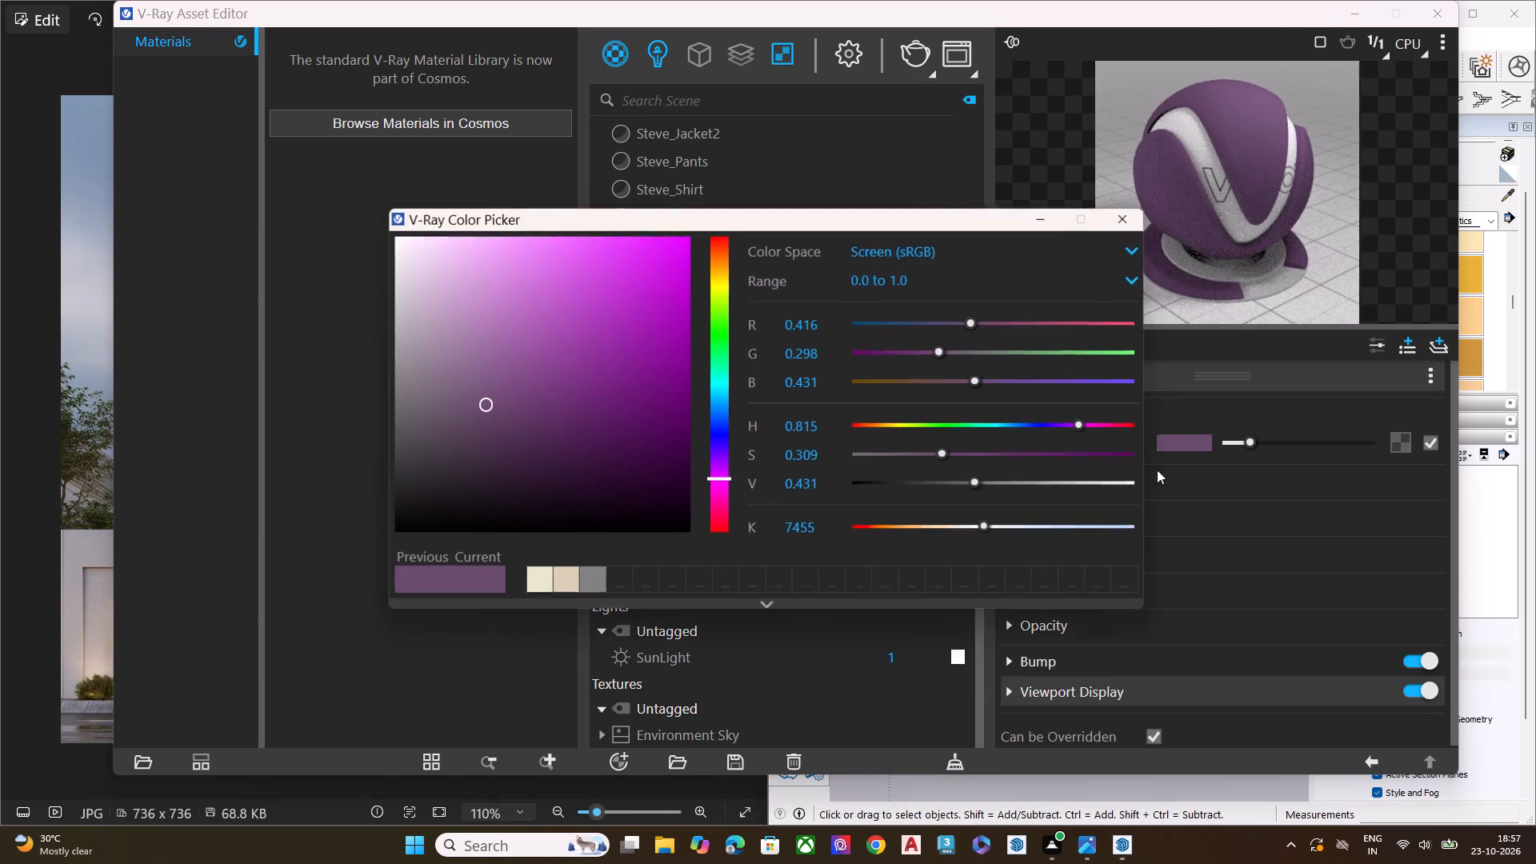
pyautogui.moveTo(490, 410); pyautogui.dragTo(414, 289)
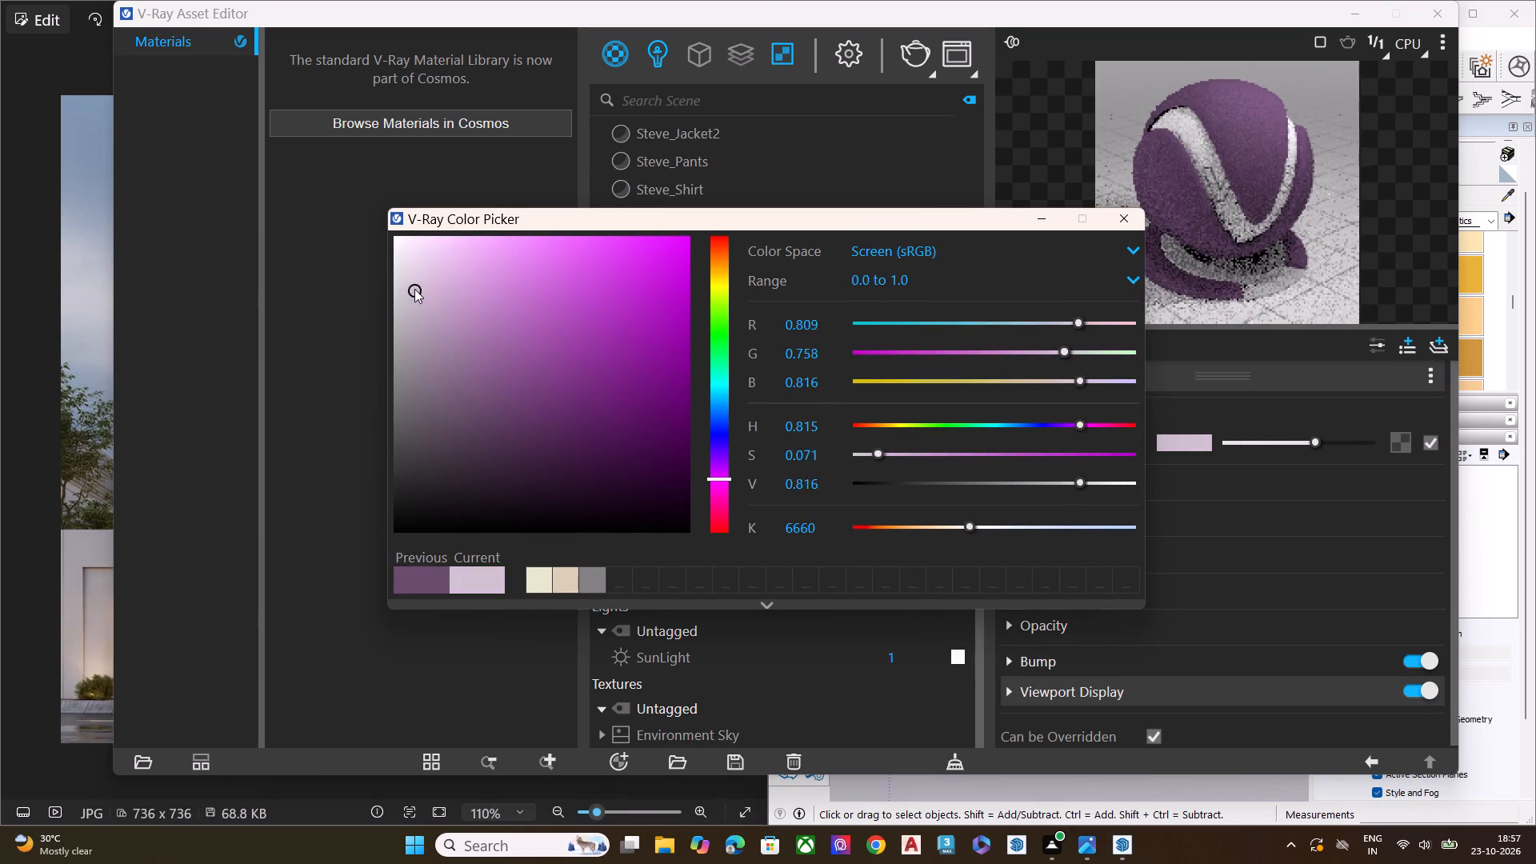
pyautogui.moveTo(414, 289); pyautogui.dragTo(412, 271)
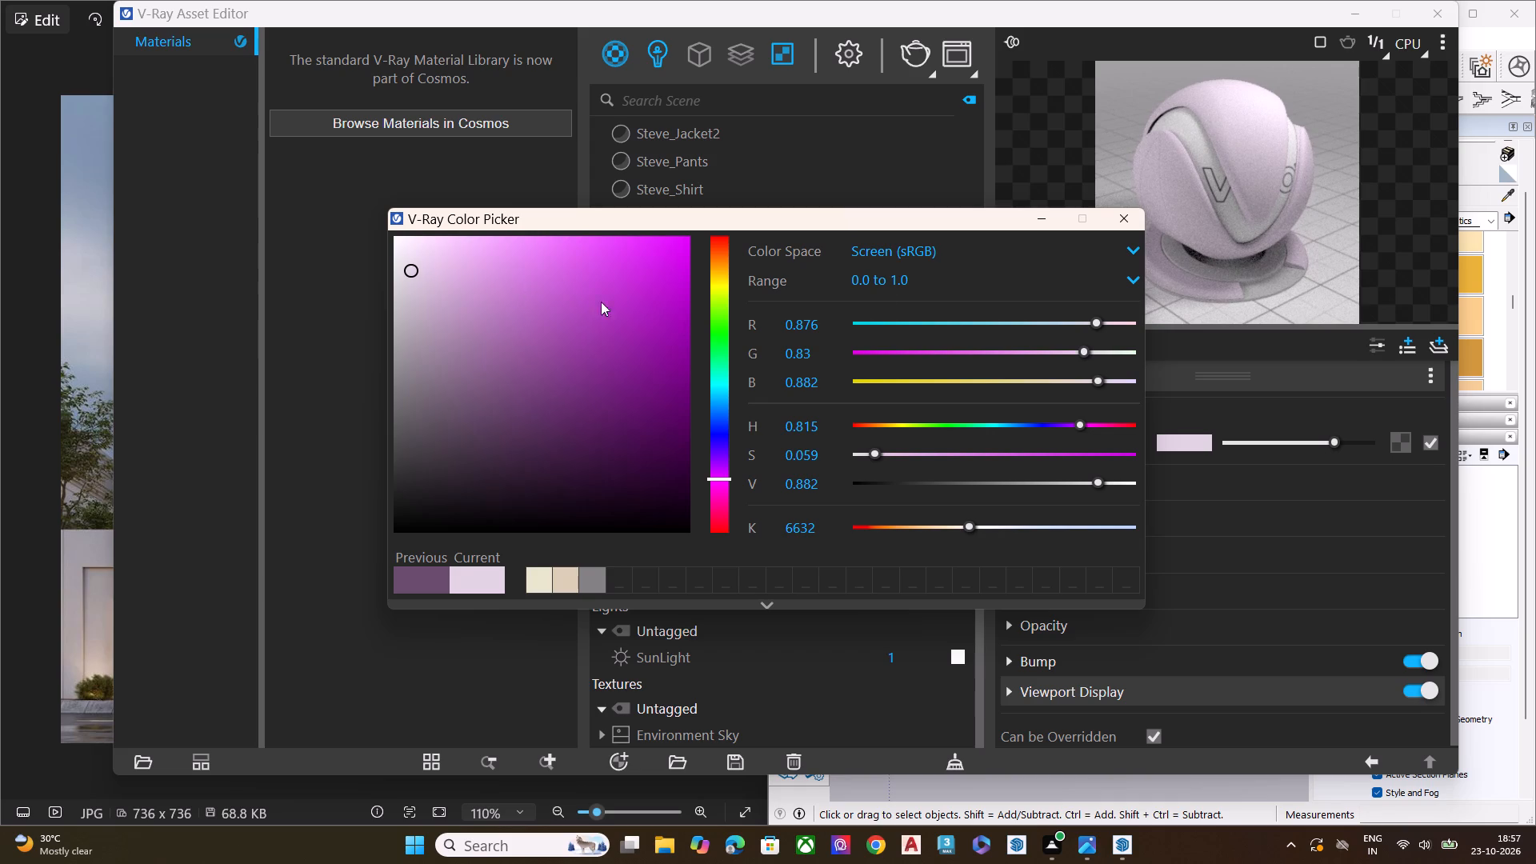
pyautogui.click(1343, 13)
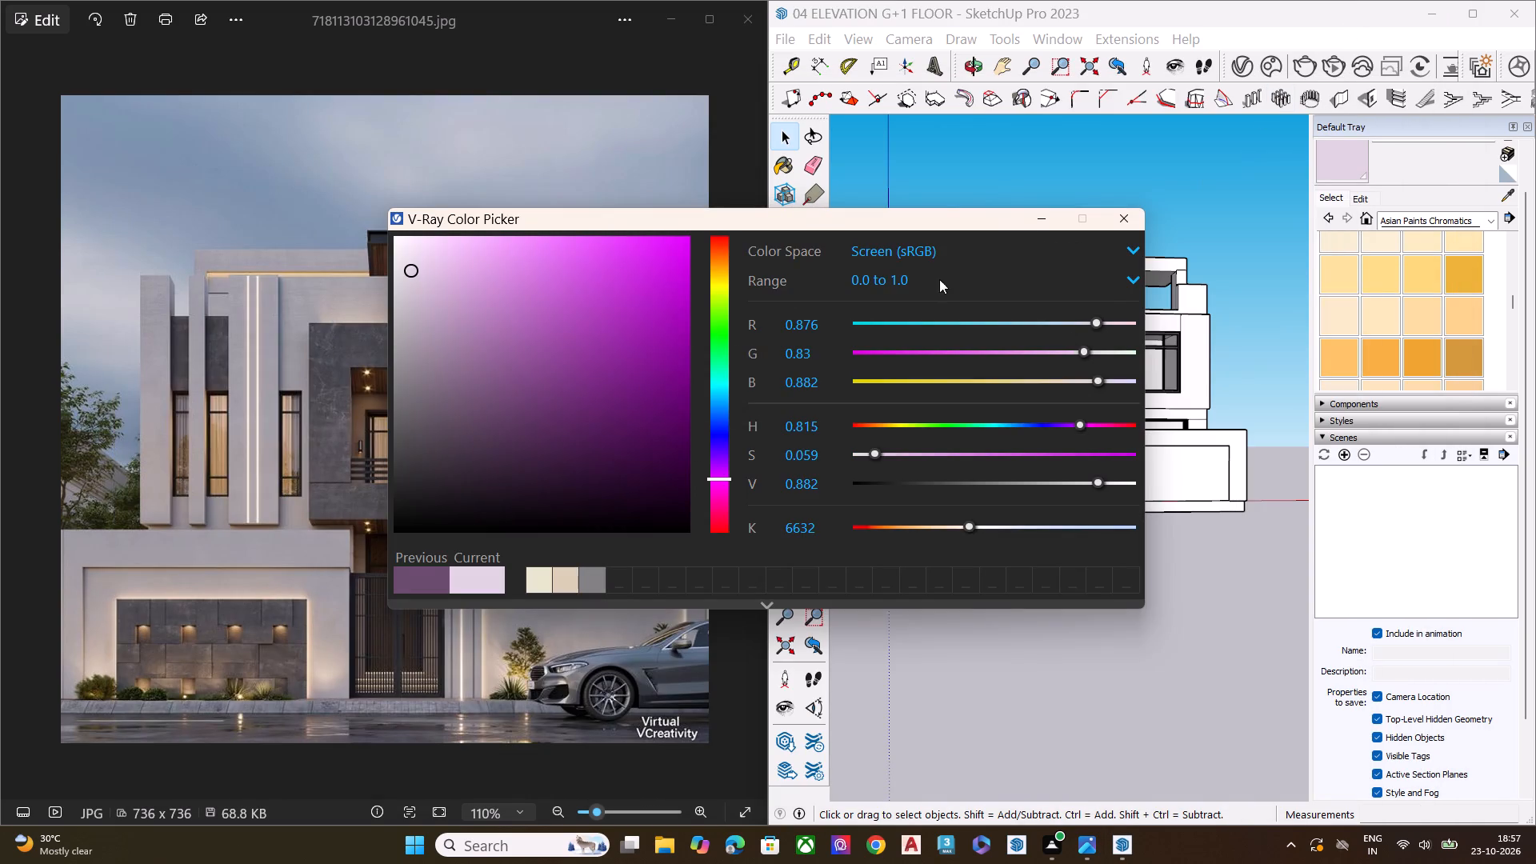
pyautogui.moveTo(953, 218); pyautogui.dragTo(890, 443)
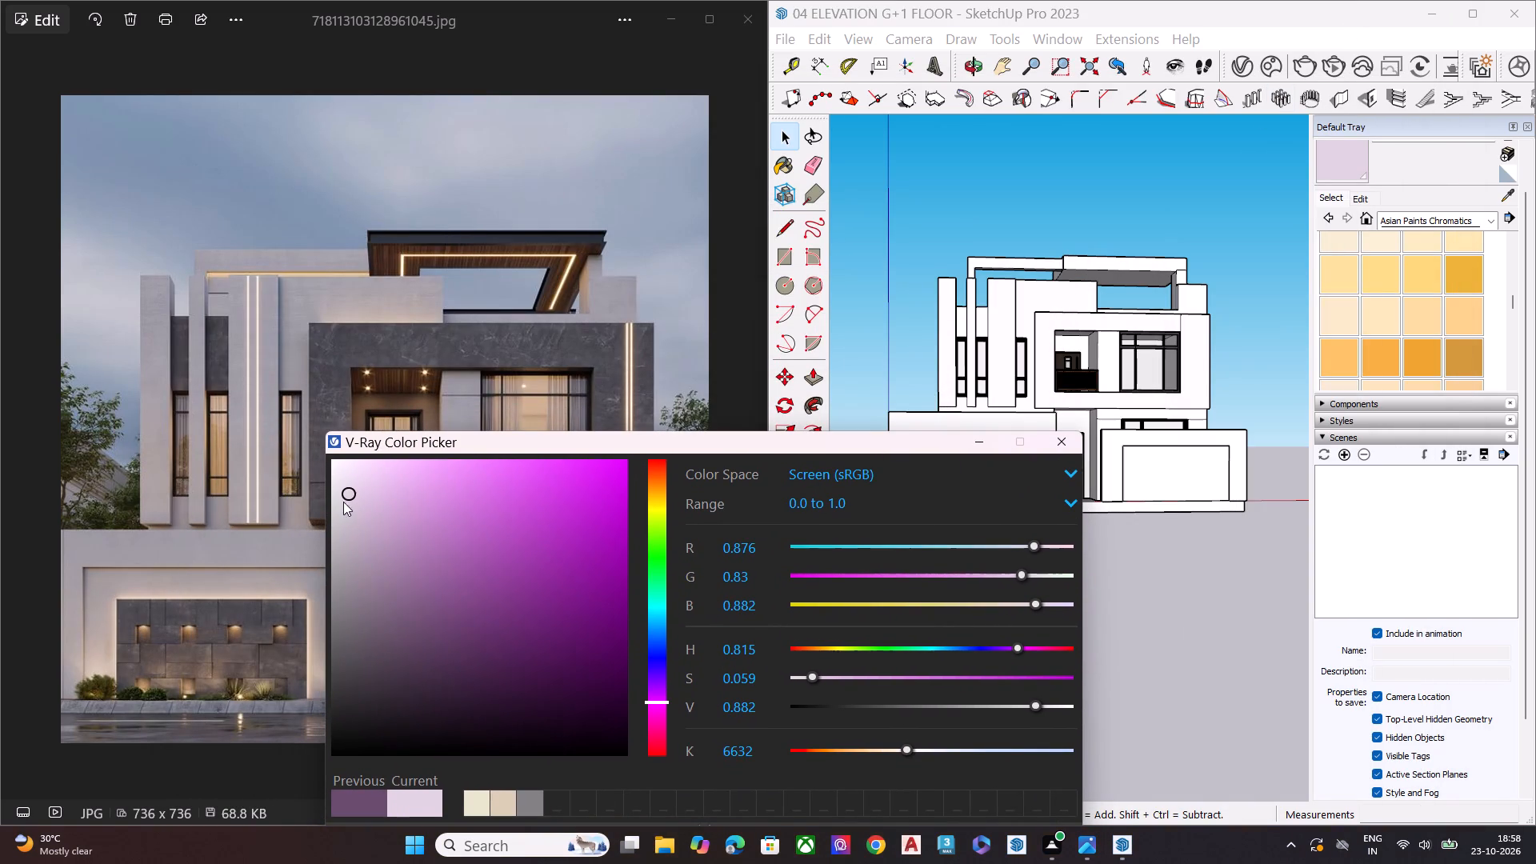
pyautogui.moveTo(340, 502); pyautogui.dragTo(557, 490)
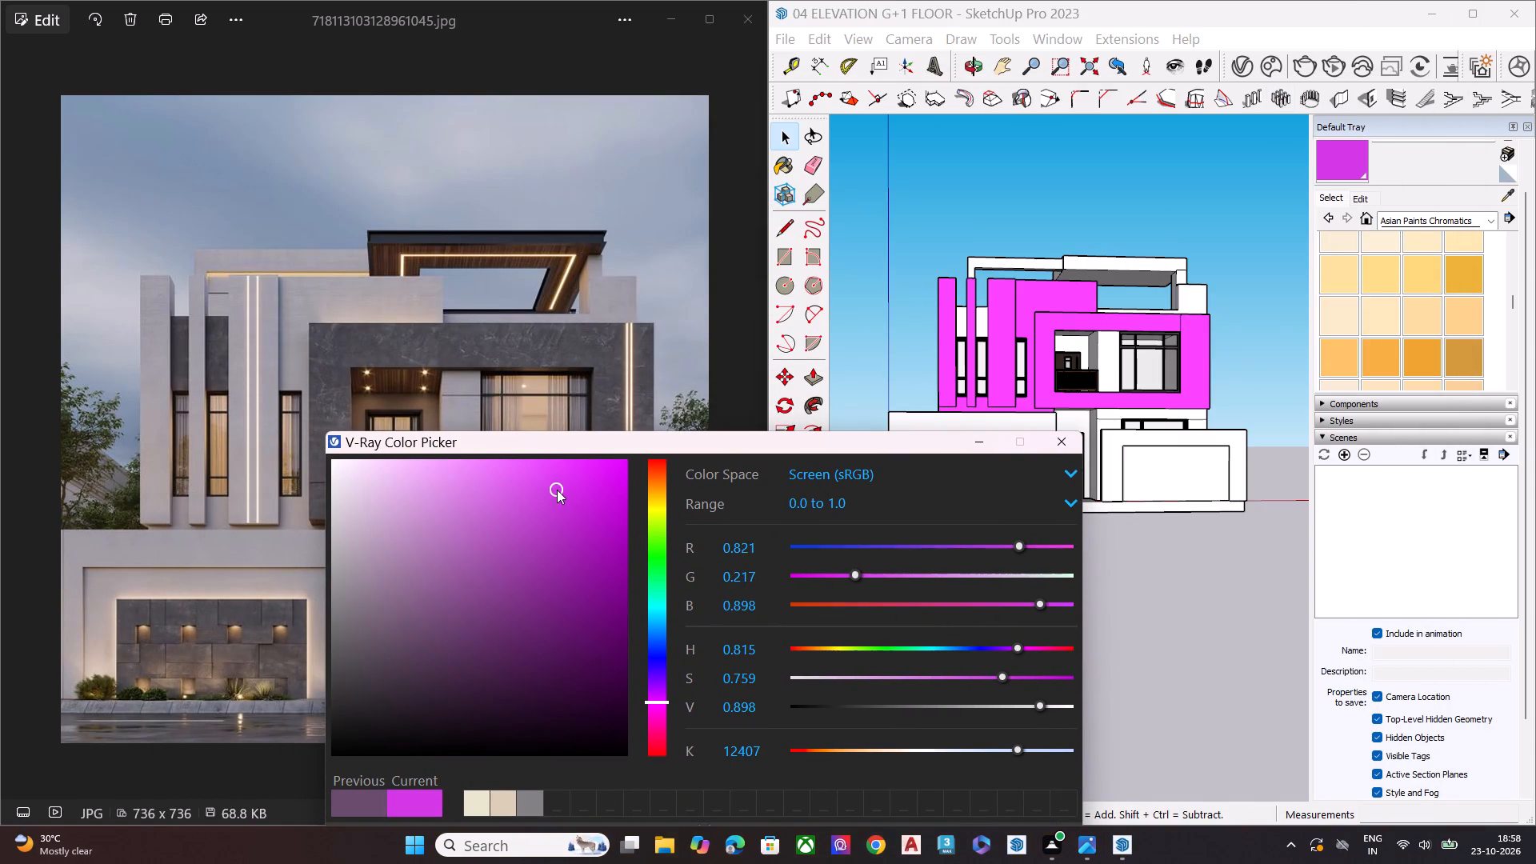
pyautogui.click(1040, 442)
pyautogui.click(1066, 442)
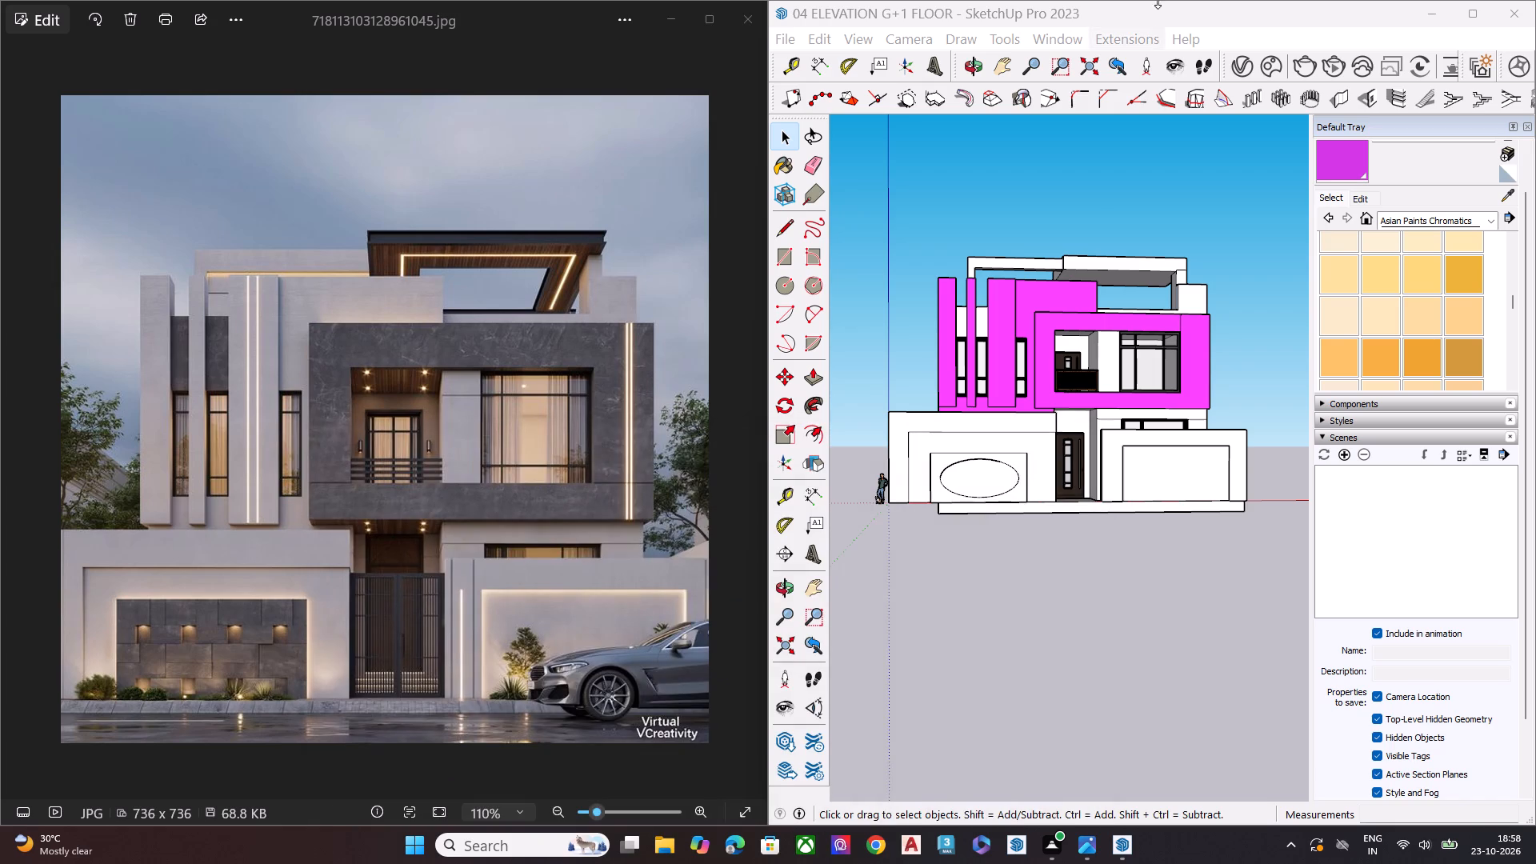
# Permanently delete the 0240 AP 7109 IRIS IMPACT material from the scene and close the V-Ray Asset Editor.
pyautogui.click(1242, 69)
pyautogui.rightClick(814, 474)
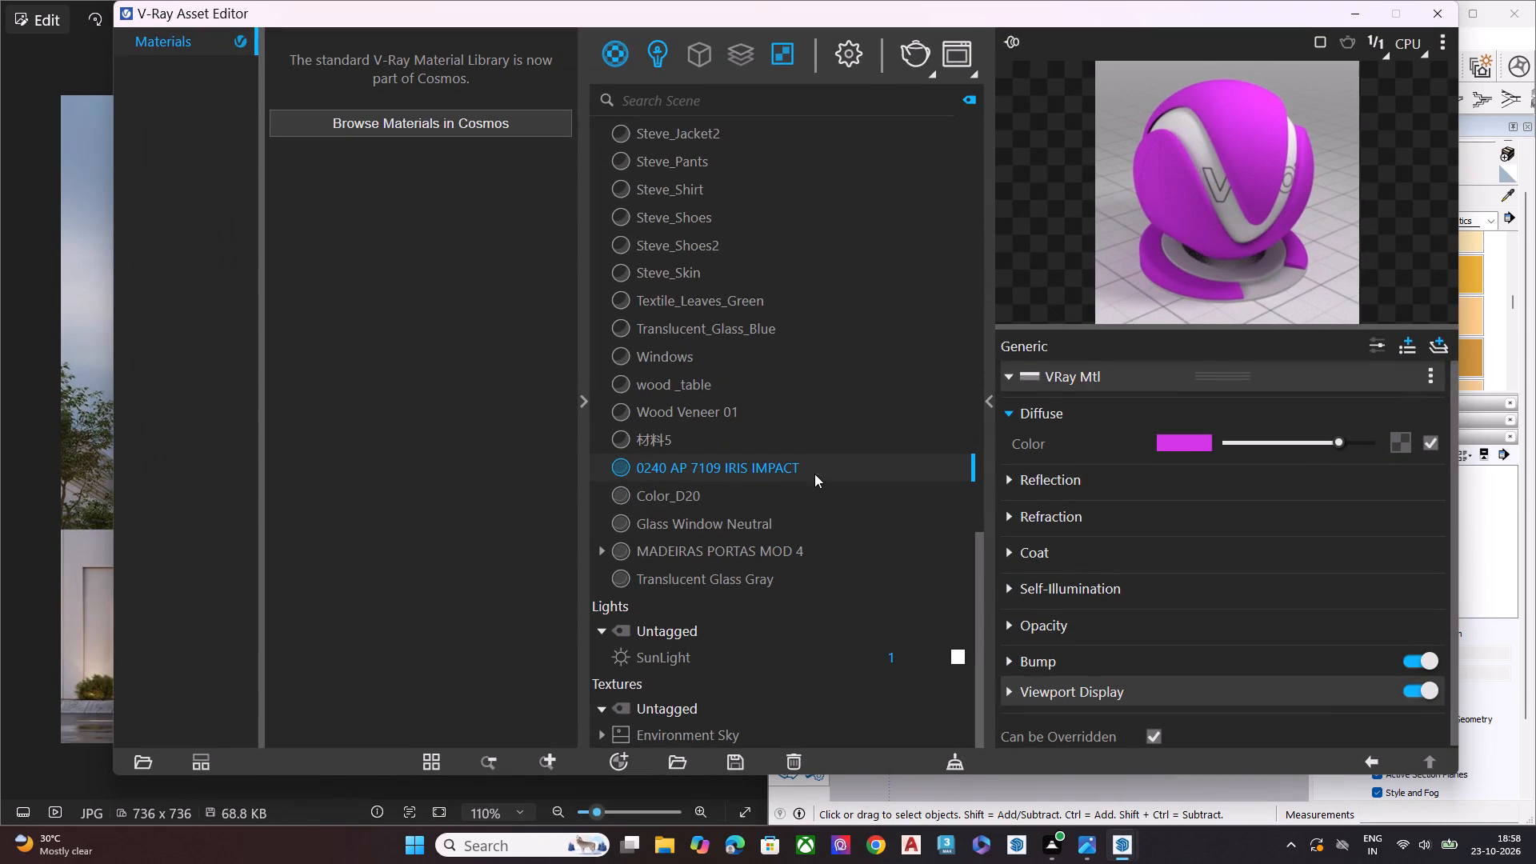
pyautogui.click(868, 394)
pyautogui.click(825, 426)
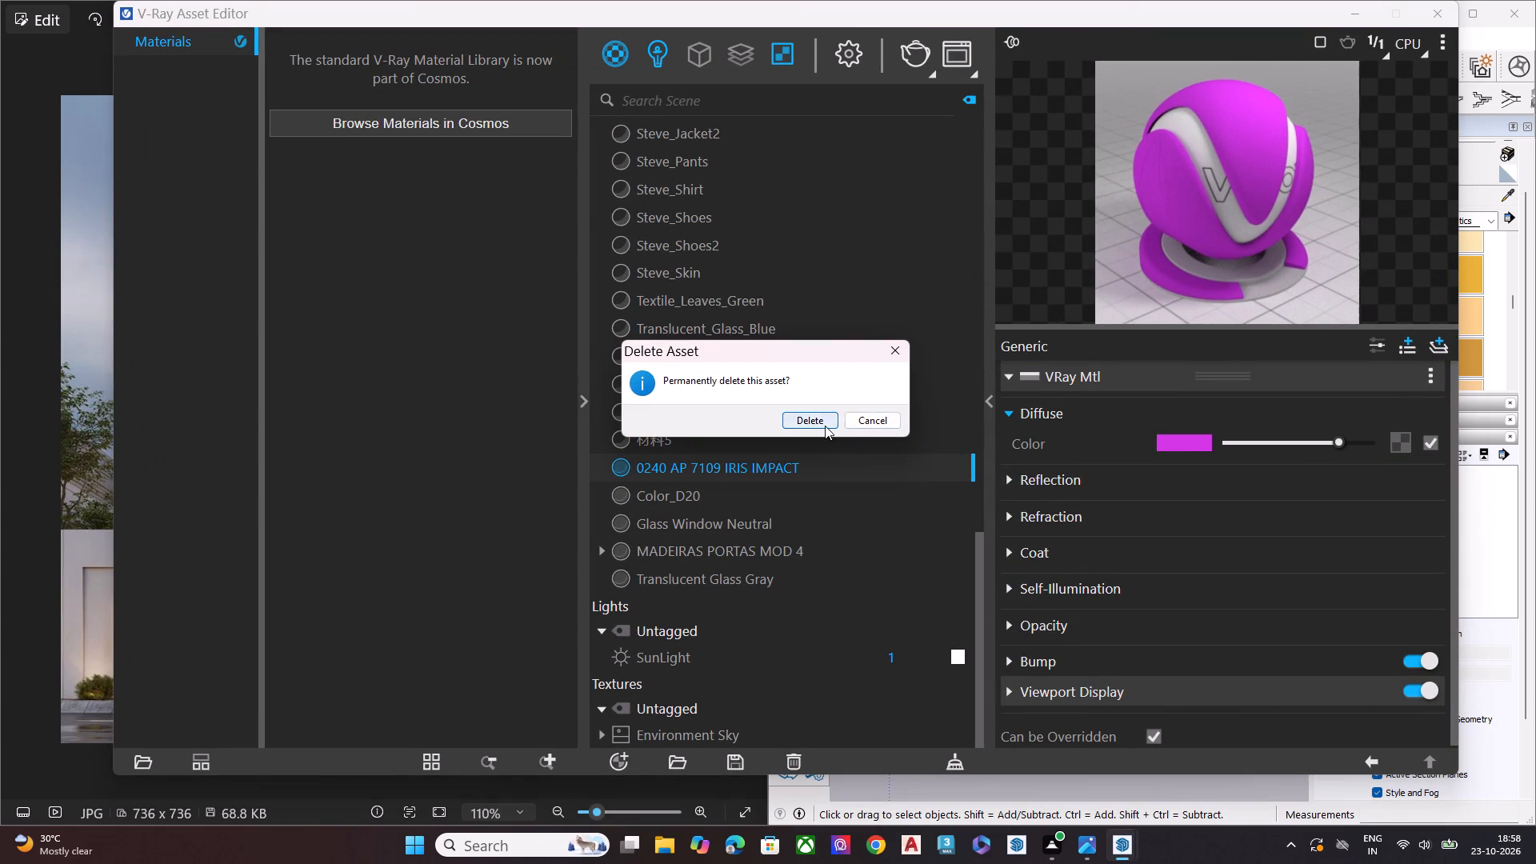
pyautogui.click(1274, 14)
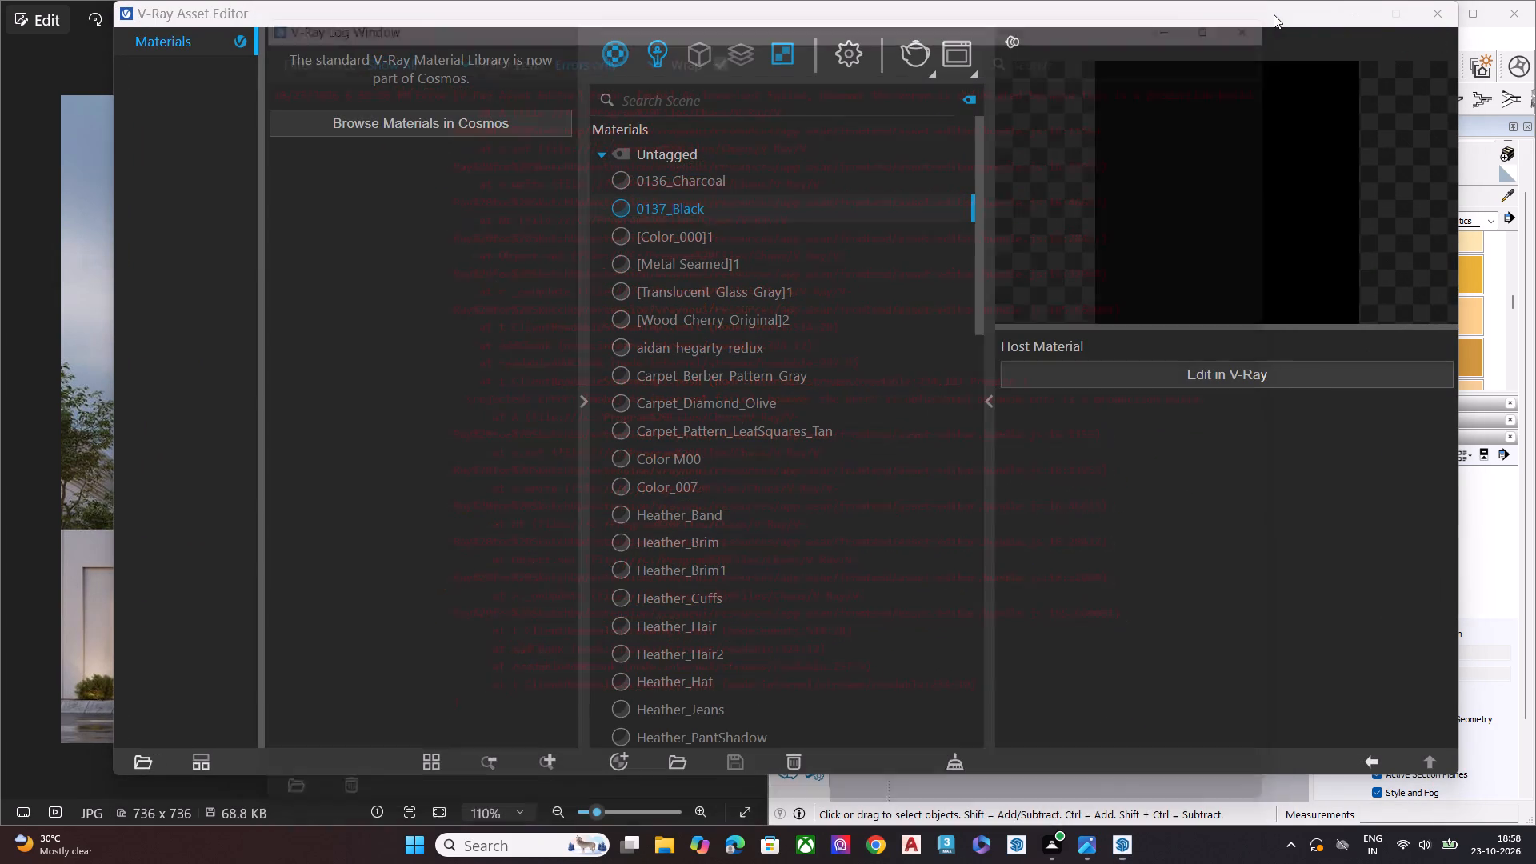
pyautogui.click(1431, 14)
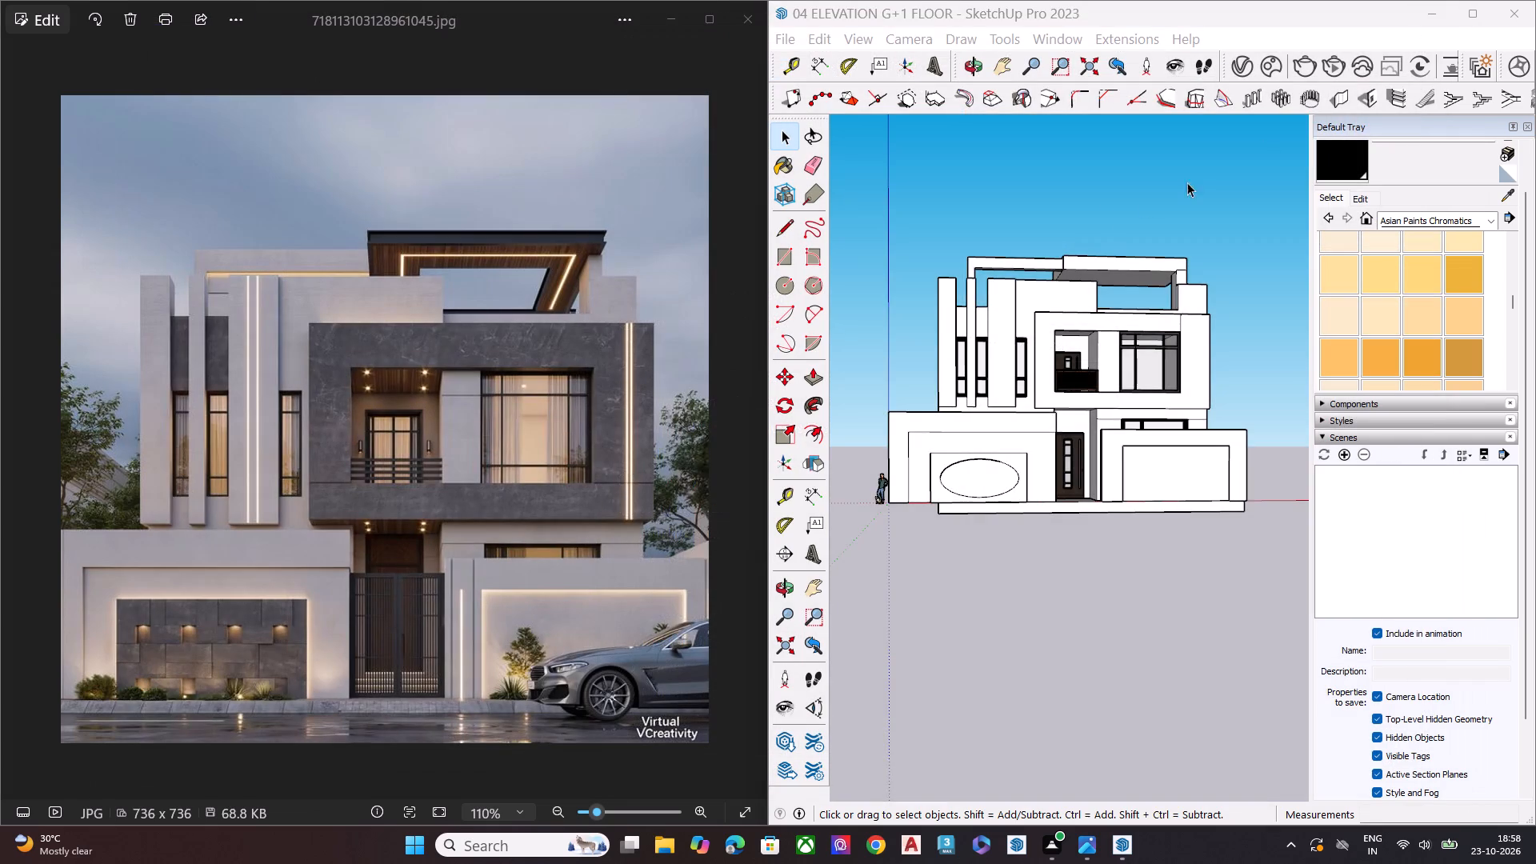
# Examine the house's front elevation from several angles, checking the vertical fins, window recesses, projecting frame, balcony and entrance.
pyautogui.scroll(-5, 1083, 244)
pyautogui.moveTo(1097, 305); pyautogui.dragTo(1078, 382, button='middle')
pyautogui.scroll(9, 1078, 382)
pyautogui.scroll(-1, 1090, 342)
pyautogui.scroll(2, 1090, 342)
pyautogui.scroll(-8, 1087, 343)
pyautogui.moveTo(1082, 343); pyautogui.dragTo(947, 312, button='middle')
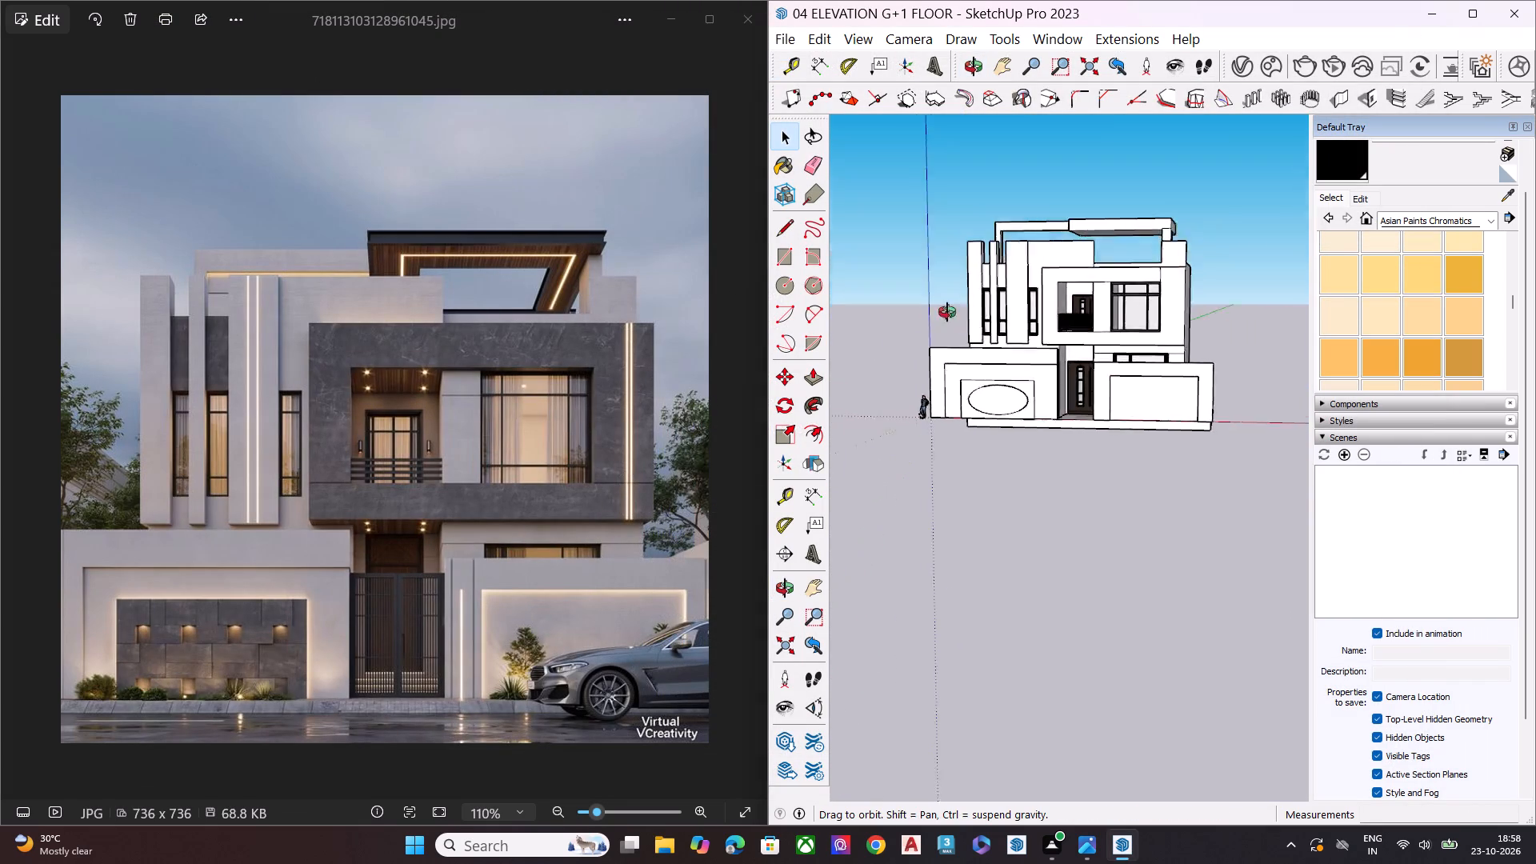
pyautogui.moveTo(947, 312); pyautogui.dragTo(960, 294, button='middle')
pyautogui.scroll(6, 1052, 298)
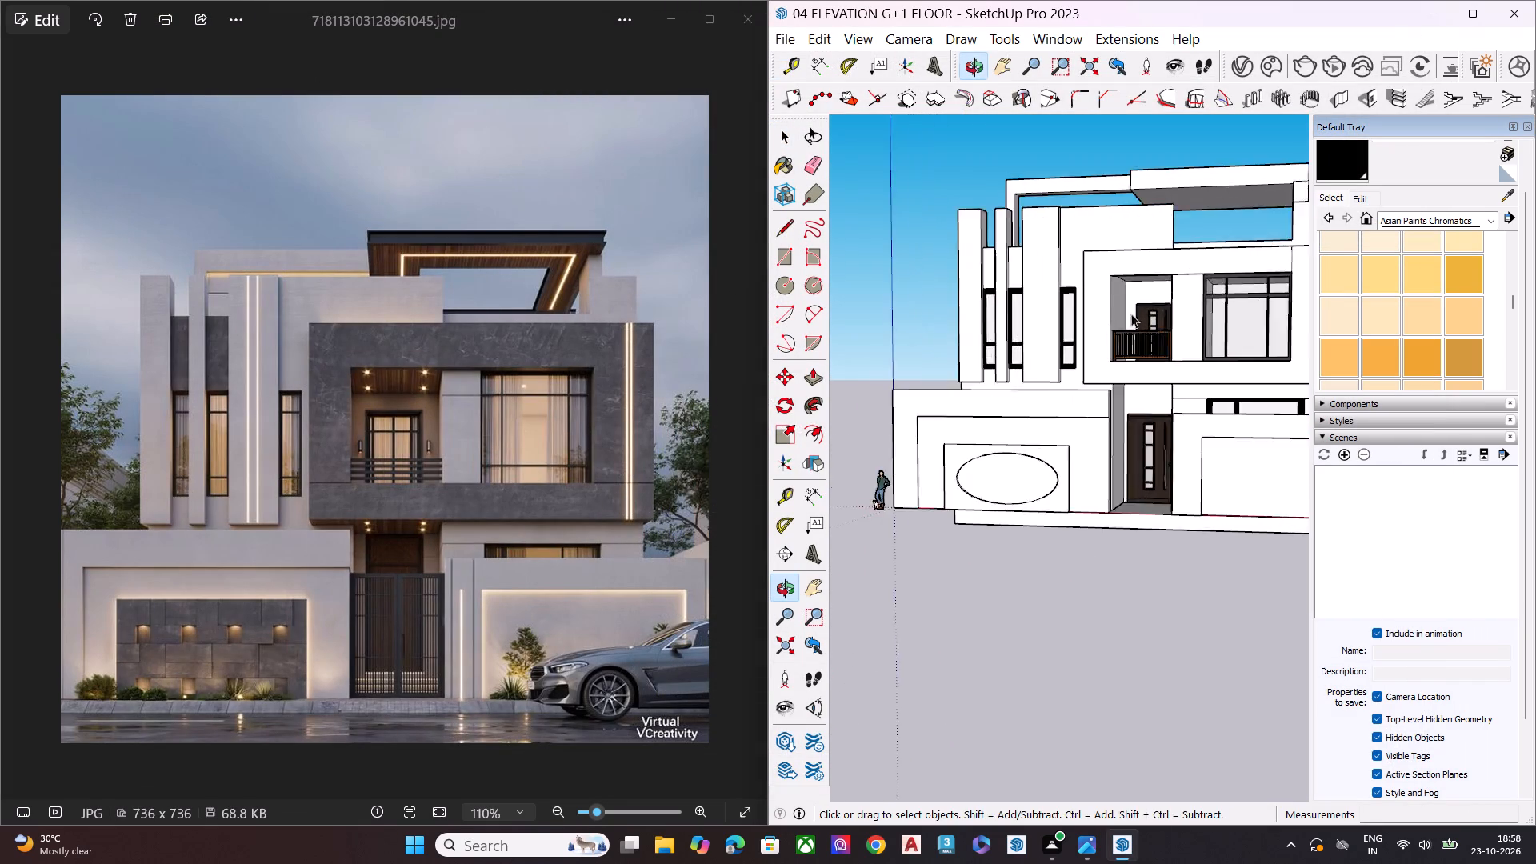
pyautogui.scroll(-7, 1137, 314)
pyautogui.moveTo(1185, 301); pyautogui.dragTo(1257, 292, button='middle')
pyautogui.scroll(9, 1257, 292)
pyautogui.scroll(7, 964, 231)
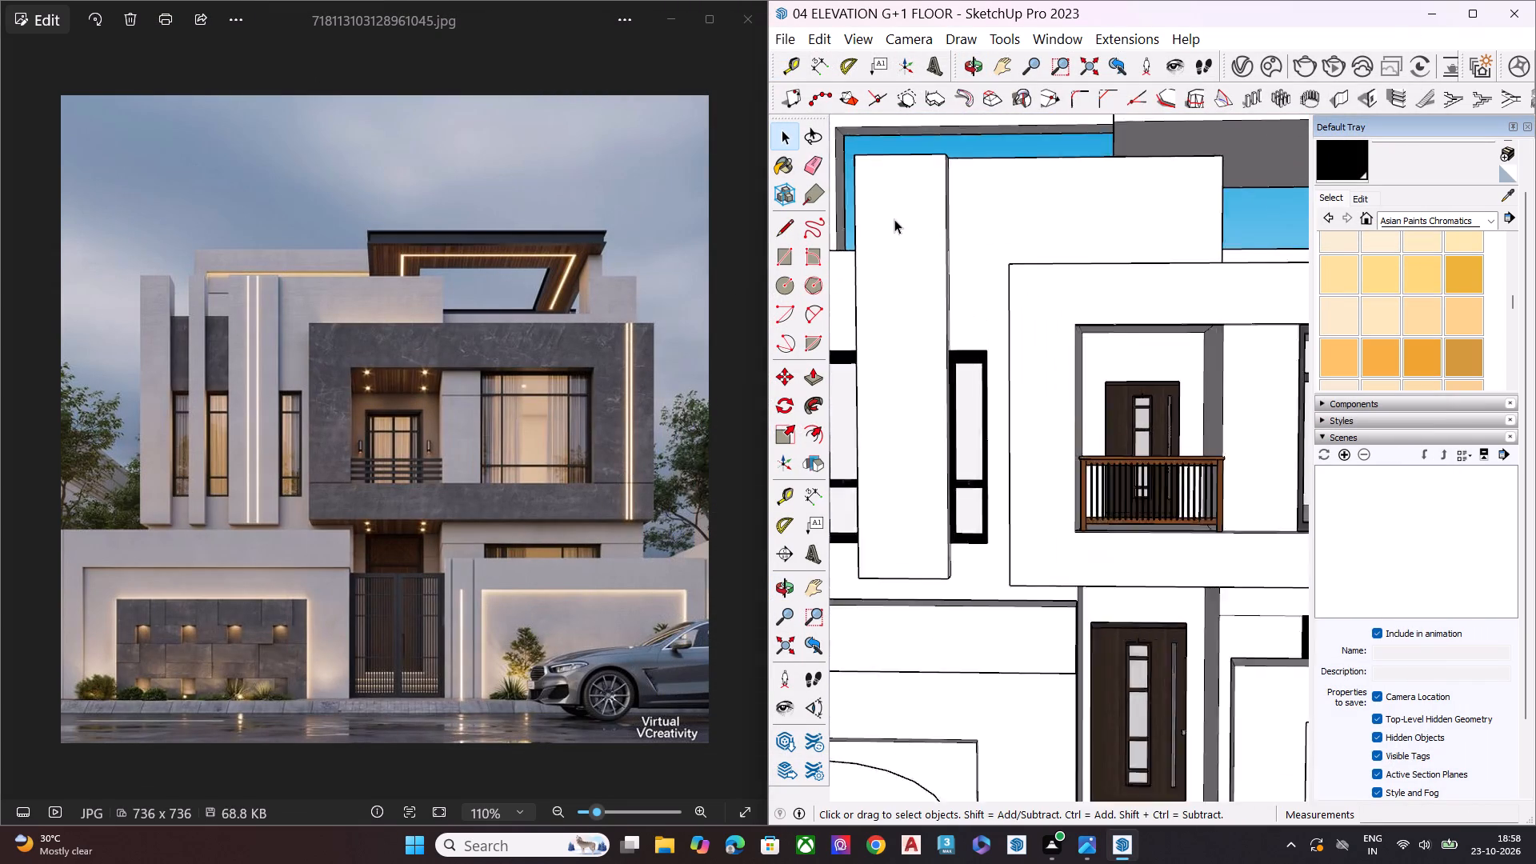
pyautogui.scroll(2, 894, 219)
pyautogui.scroll(-4, 1073, 234)
pyautogui.scroll(1, 1090, 235)
pyautogui.scroll(-9, 1090, 236)
pyautogui.moveTo(1090, 247); pyautogui.dragTo(1070, 369, button='middle')
pyautogui.scroll(-5, 1067, 370)
pyautogui.scroll(1, 935, 285)
pyautogui.scroll(-3, 933, 285)
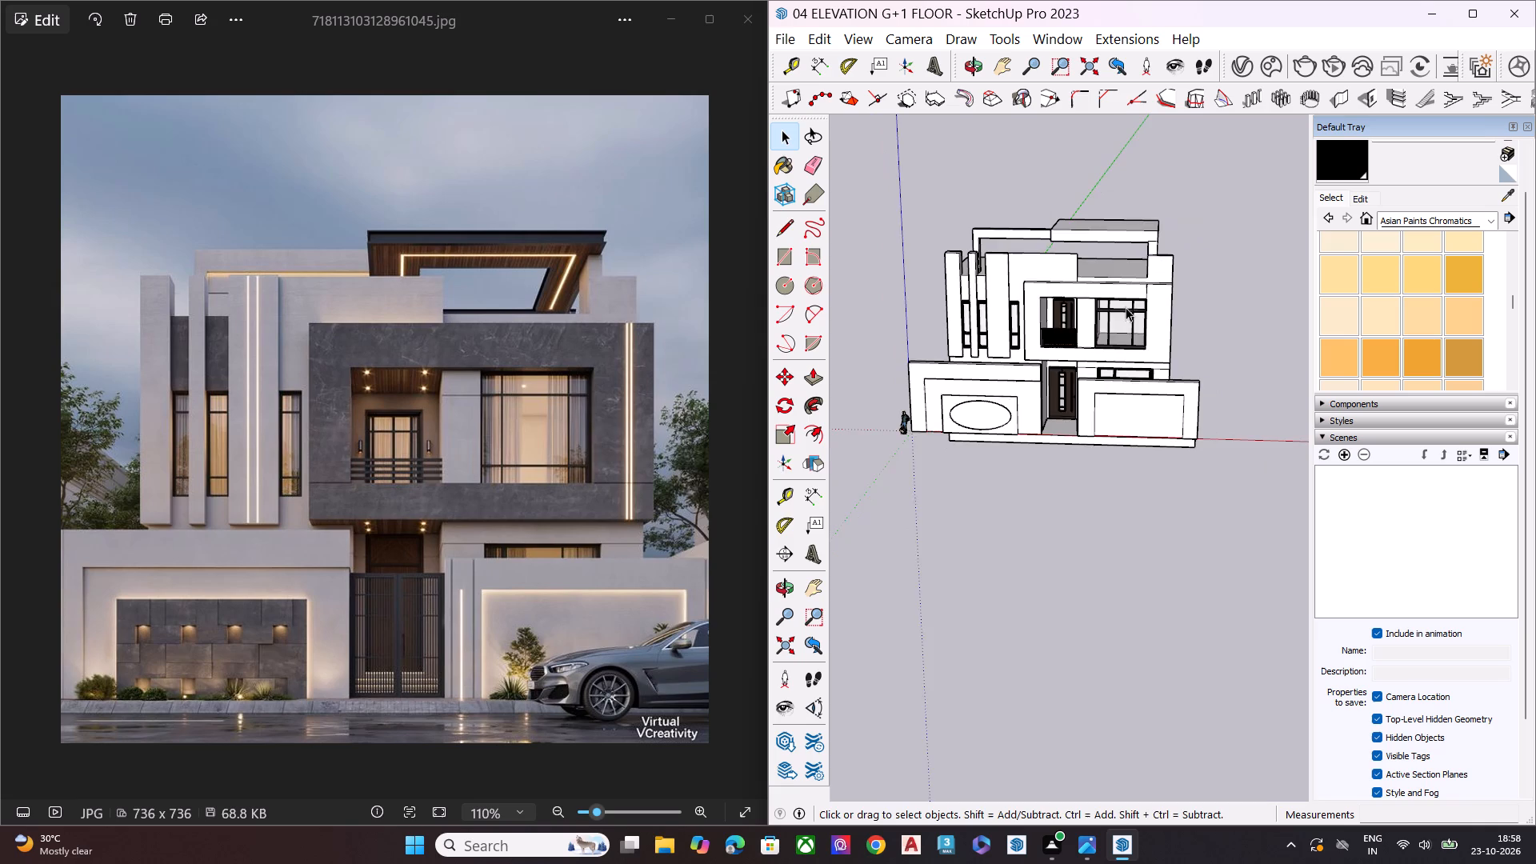
pyautogui.scroll(-2, 1126, 307)
pyautogui.scroll(3, 1140, 293)
pyautogui.moveTo(1040, 310); pyautogui.dragTo(1068, 200, button='middle')
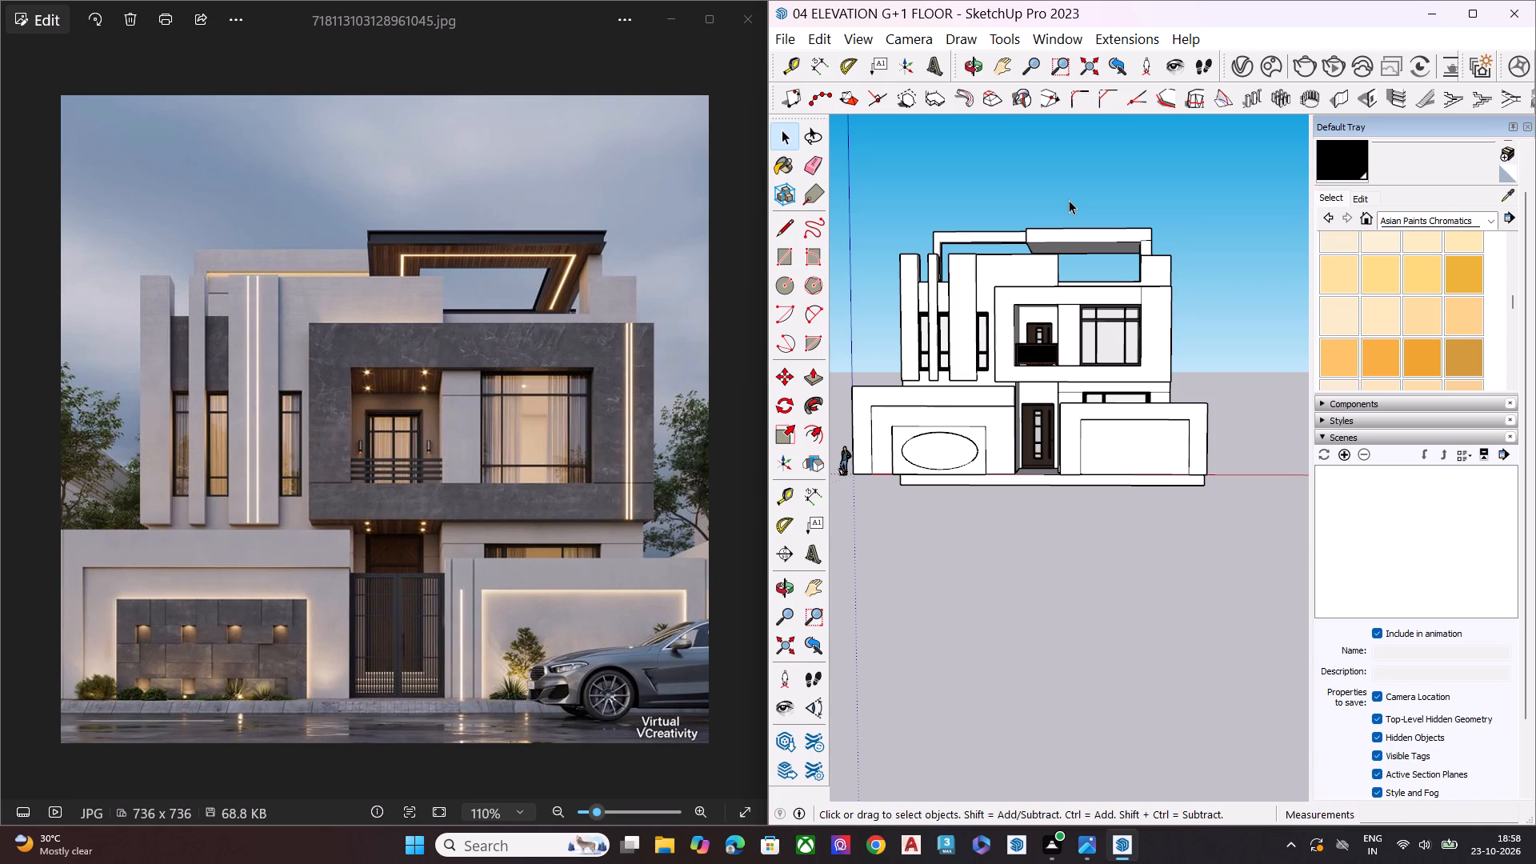
pyautogui.scroll(5, 1026, 340)
pyautogui.scroll(-1, 1044, 340)
pyautogui.scroll(2, 1046, 342)
pyautogui.moveTo(1069, 350); pyautogui.dragTo(1109, 549, button='middle')
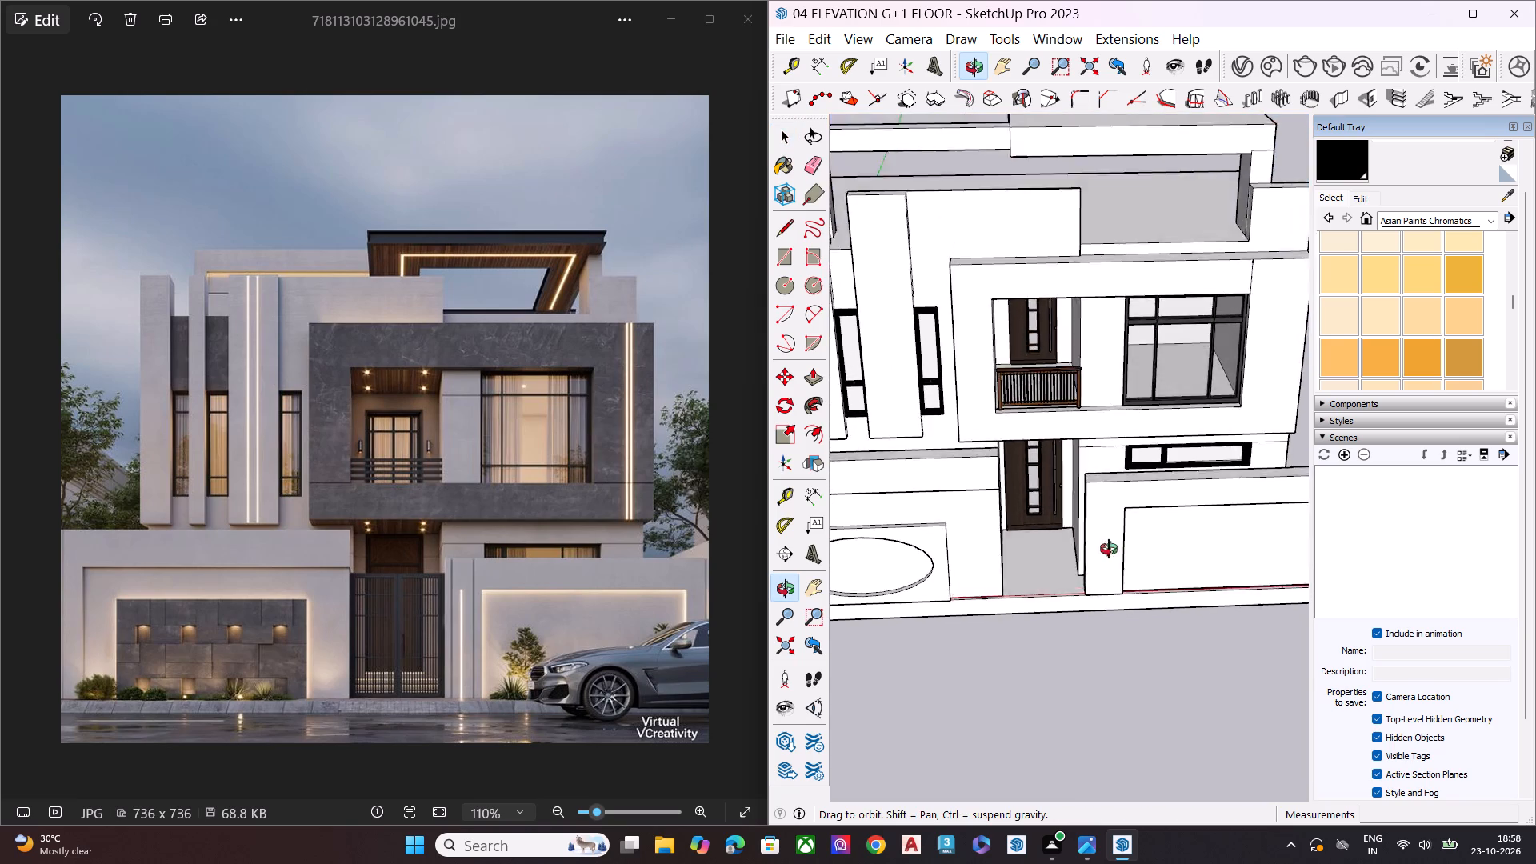
pyautogui.moveTo(1109, 549); pyautogui.dragTo(749, 309, button='middle')
pyautogui.scroll(5, 749, 307)
pyautogui.scroll(-1, 978, 441)
pyautogui.scroll(2, 978, 441)
pyautogui.moveTo(1050, 462); pyautogui.dragTo(1403, 382, button='middle')
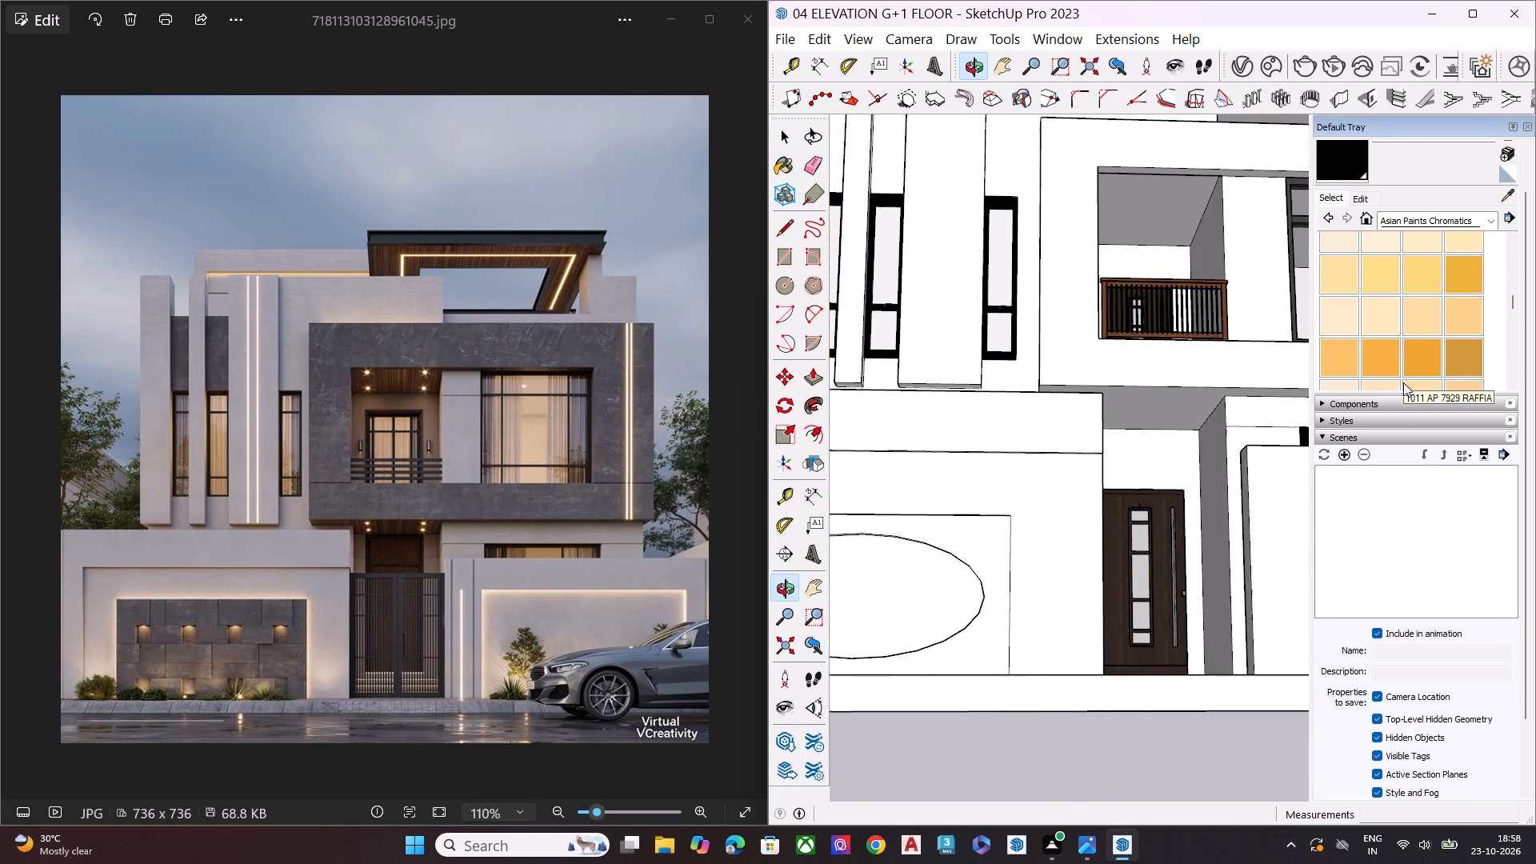
pyautogui.scroll(1, 1112, 354)
pyautogui.moveTo(1112, 354); pyautogui.dragTo(1236, 570, button='middle')
pyautogui.scroll(-5, 1084, 386)
pyautogui.scroll(3, 1409, 306)
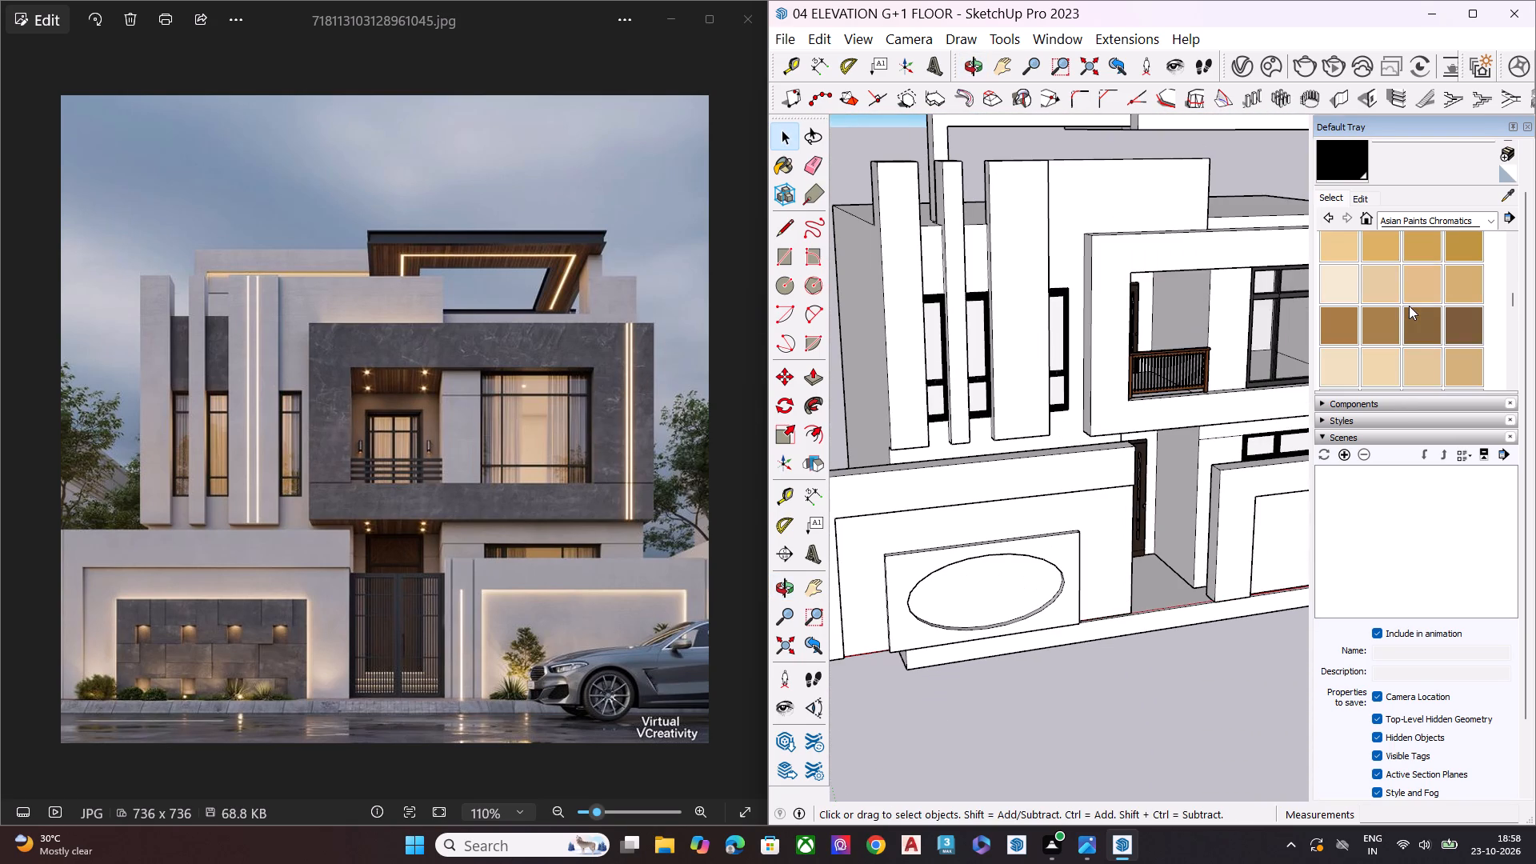
# Look through the brown and beige swatches of the Asian Paints Chromatics collection for a facade shade.
pyautogui.scroll(4, 1409, 306)
pyautogui.scroll(-3, 1409, 306)
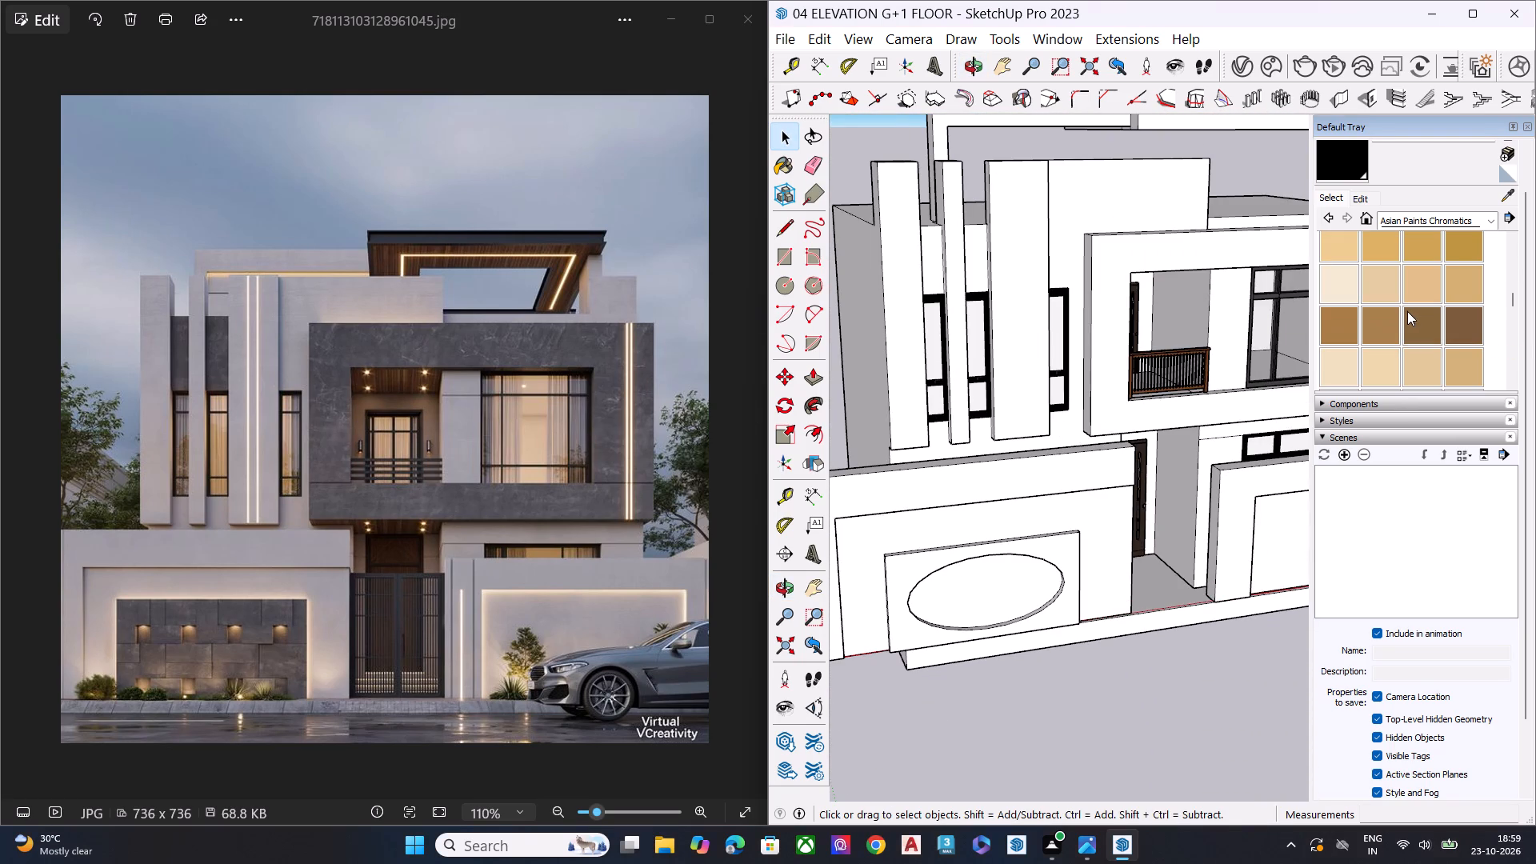
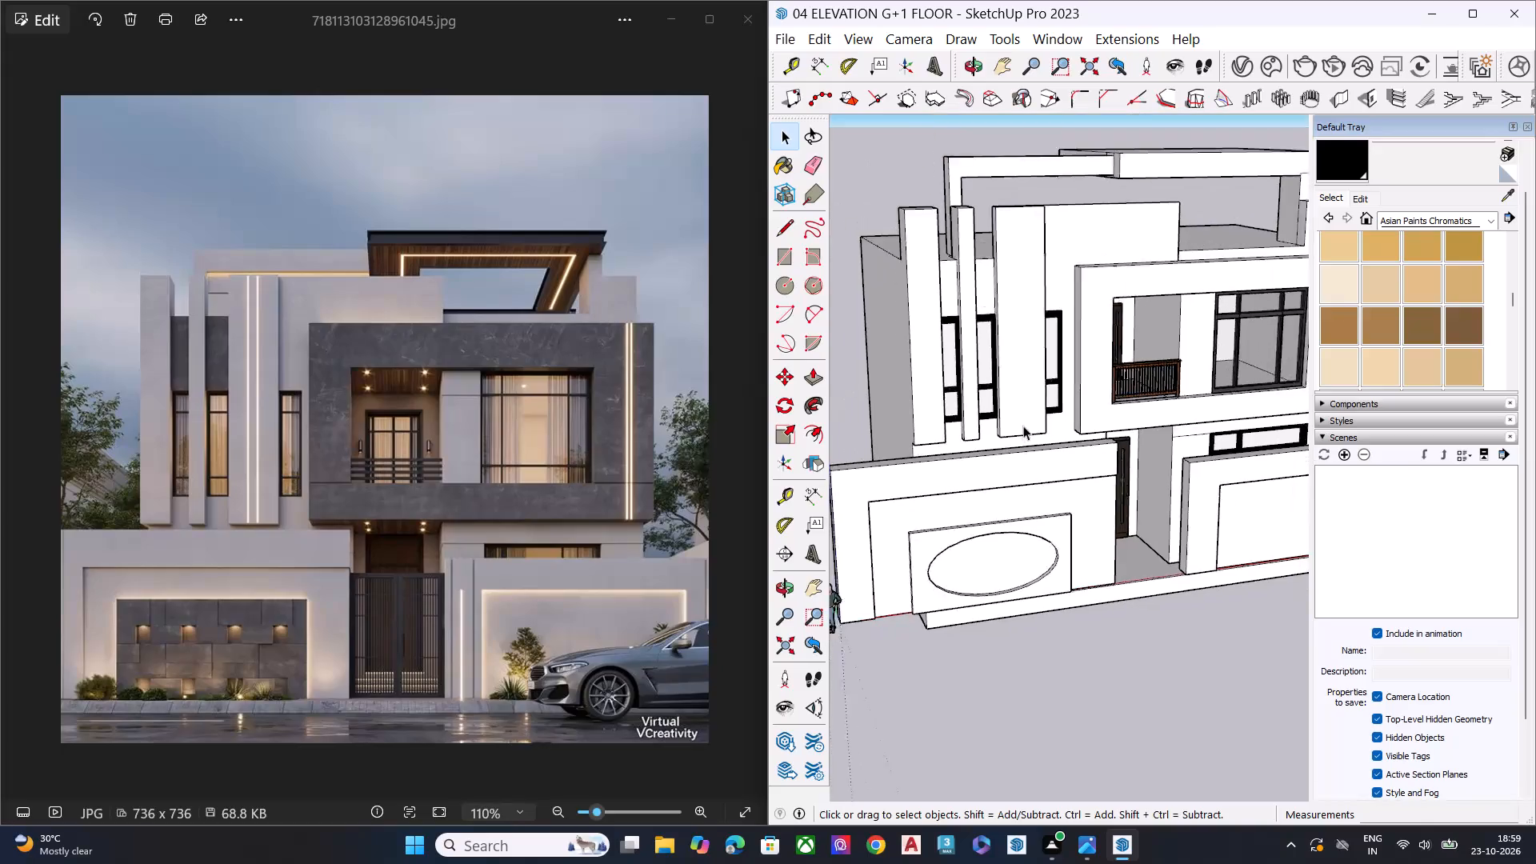
# Examine the whole front elevation of the house model from straight-on and oblique angles against the reference image.
pyautogui.moveTo(1105, 470); pyautogui.dragTo(991, 428, button='middle')
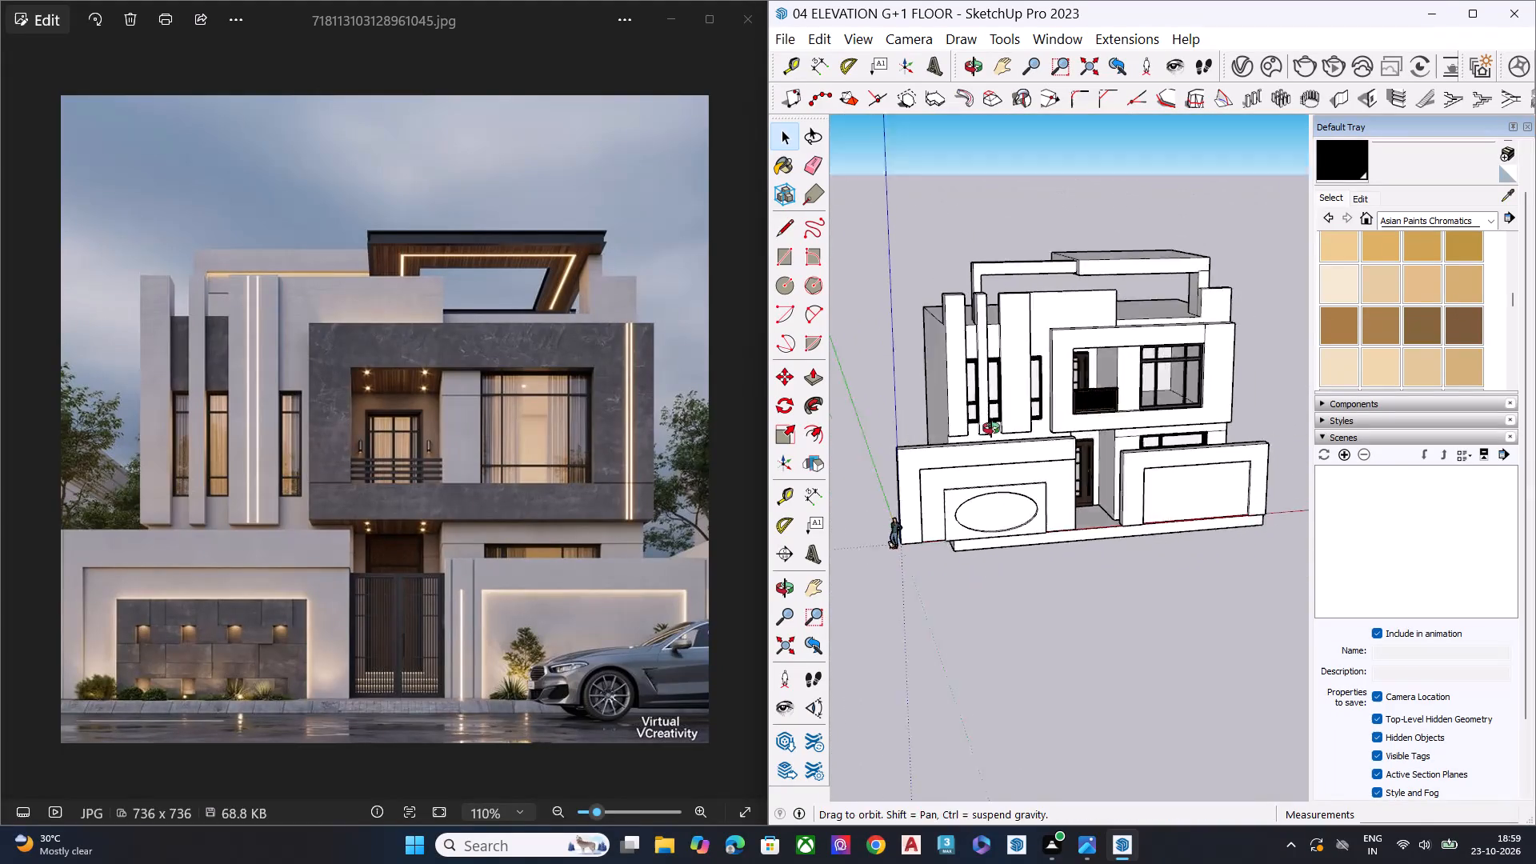
pyautogui.moveTo(991, 428); pyautogui.dragTo(871, 392, button='middle')
pyautogui.scroll(-1, 1065, 340)
pyautogui.scroll(2, 1065, 340)
pyautogui.scroll(-6, 1065, 340)
pyautogui.moveTo(1076, 367); pyautogui.dragTo(1146, 331, button='middle')
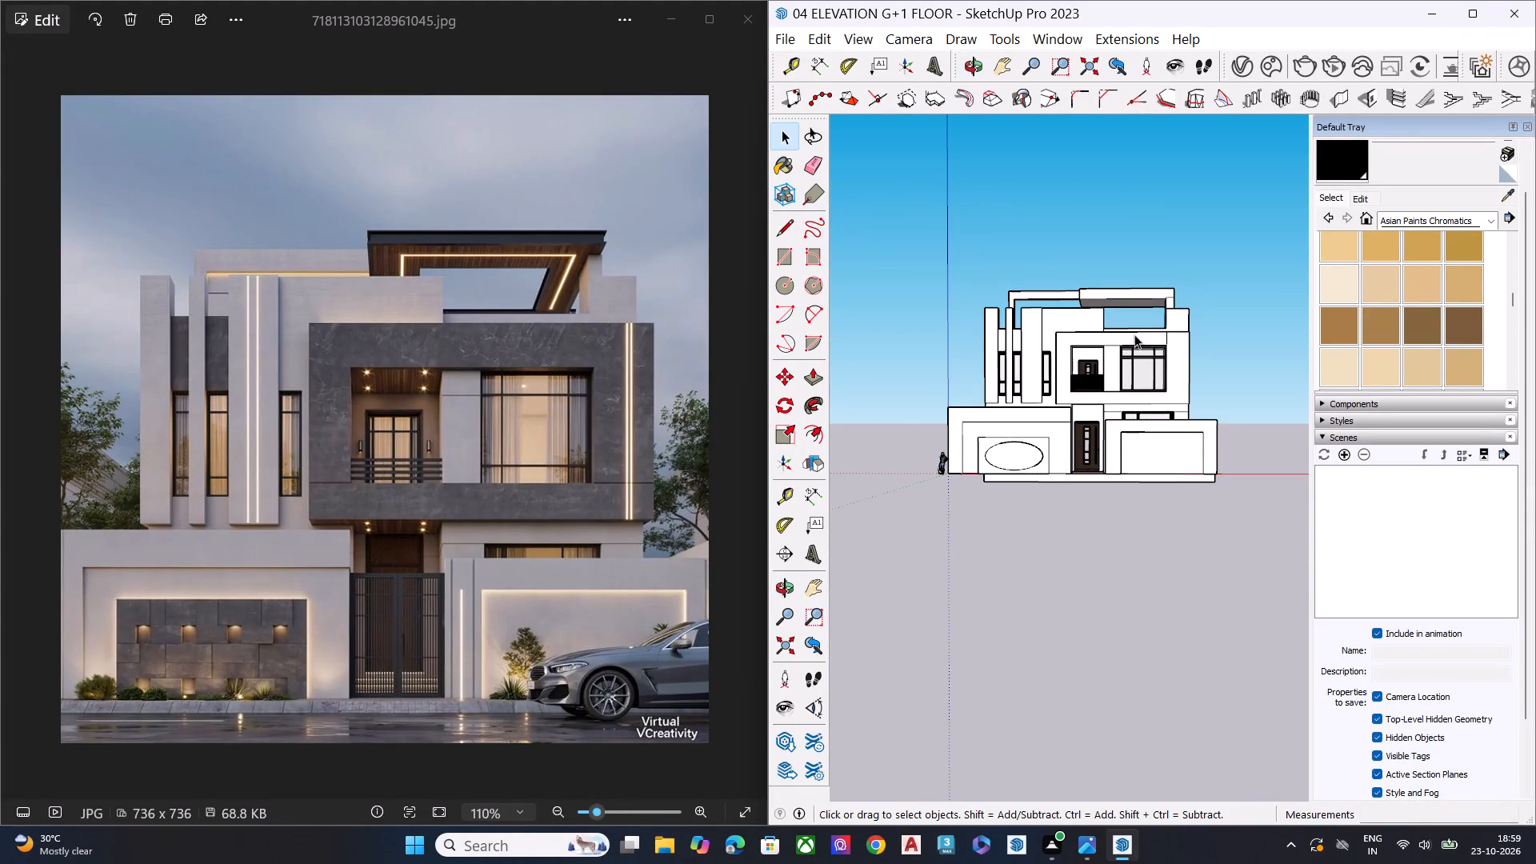
pyautogui.scroll(9, 1118, 394)
pyautogui.scroll(-8, 1118, 394)
pyautogui.moveTo(1068, 408); pyautogui.dragTo(1232, 401, button='middle')
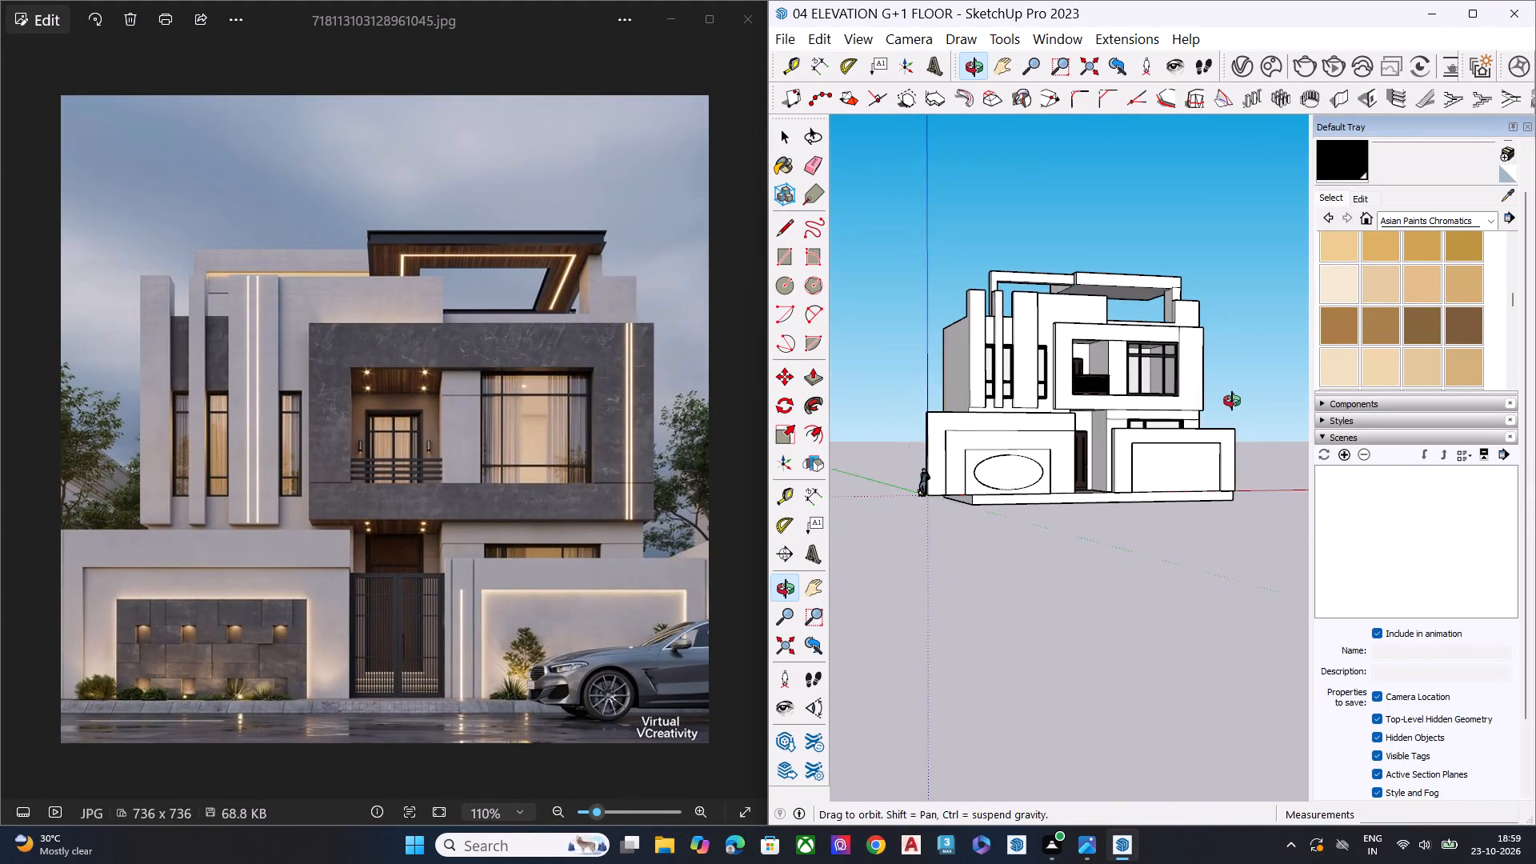
pyautogui.moveTo(1232, 401); pyautogui.dragTo(1066, 398, button='middle')
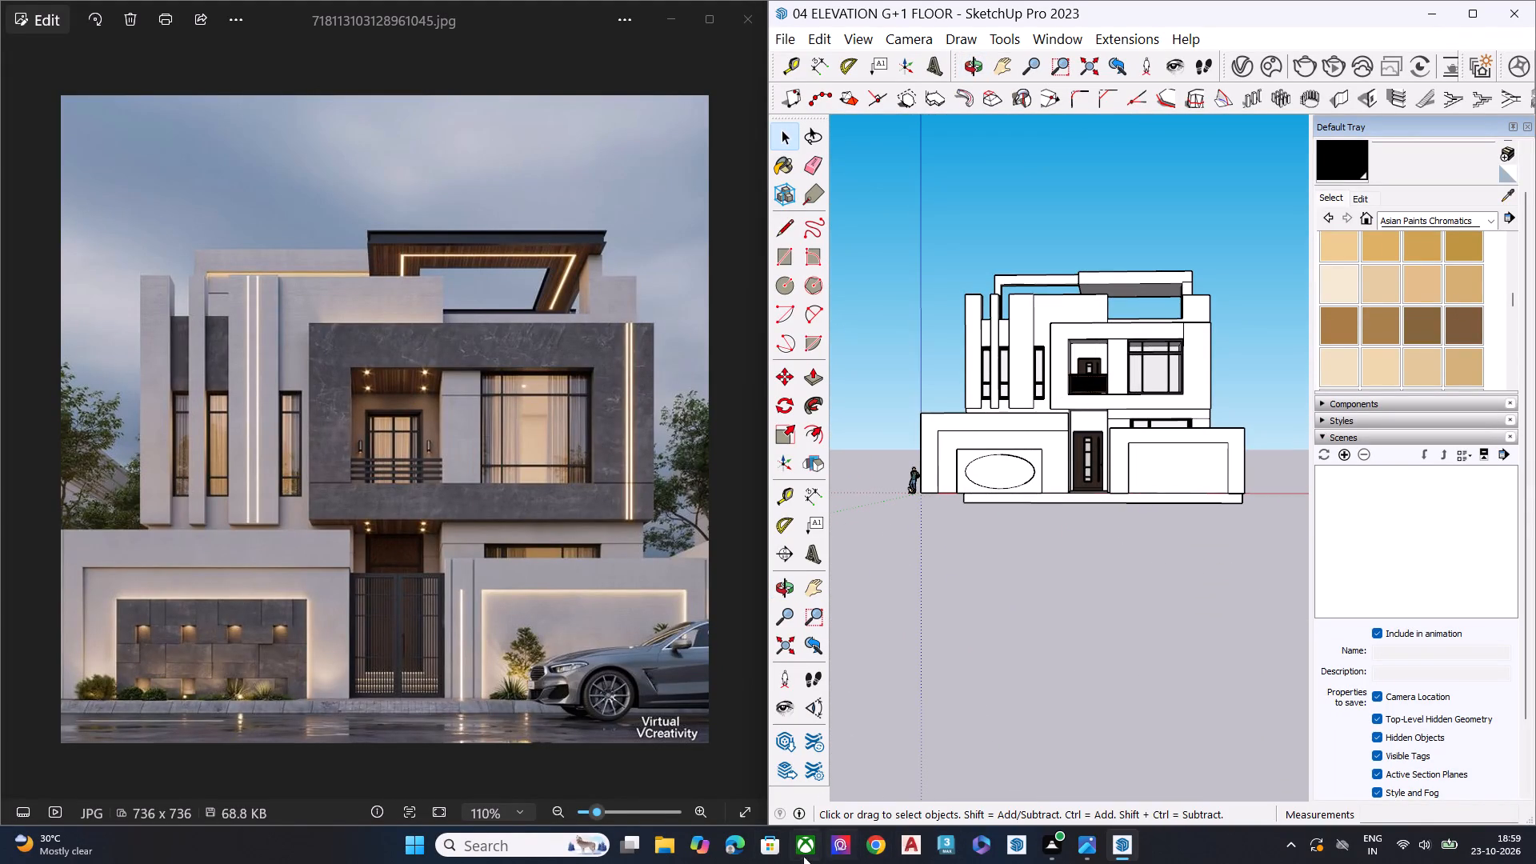
# Switch to Google Chrome, search for Asian Paints and open the company's official website, asianpaints.com.
pyautogui.click(881, 850)
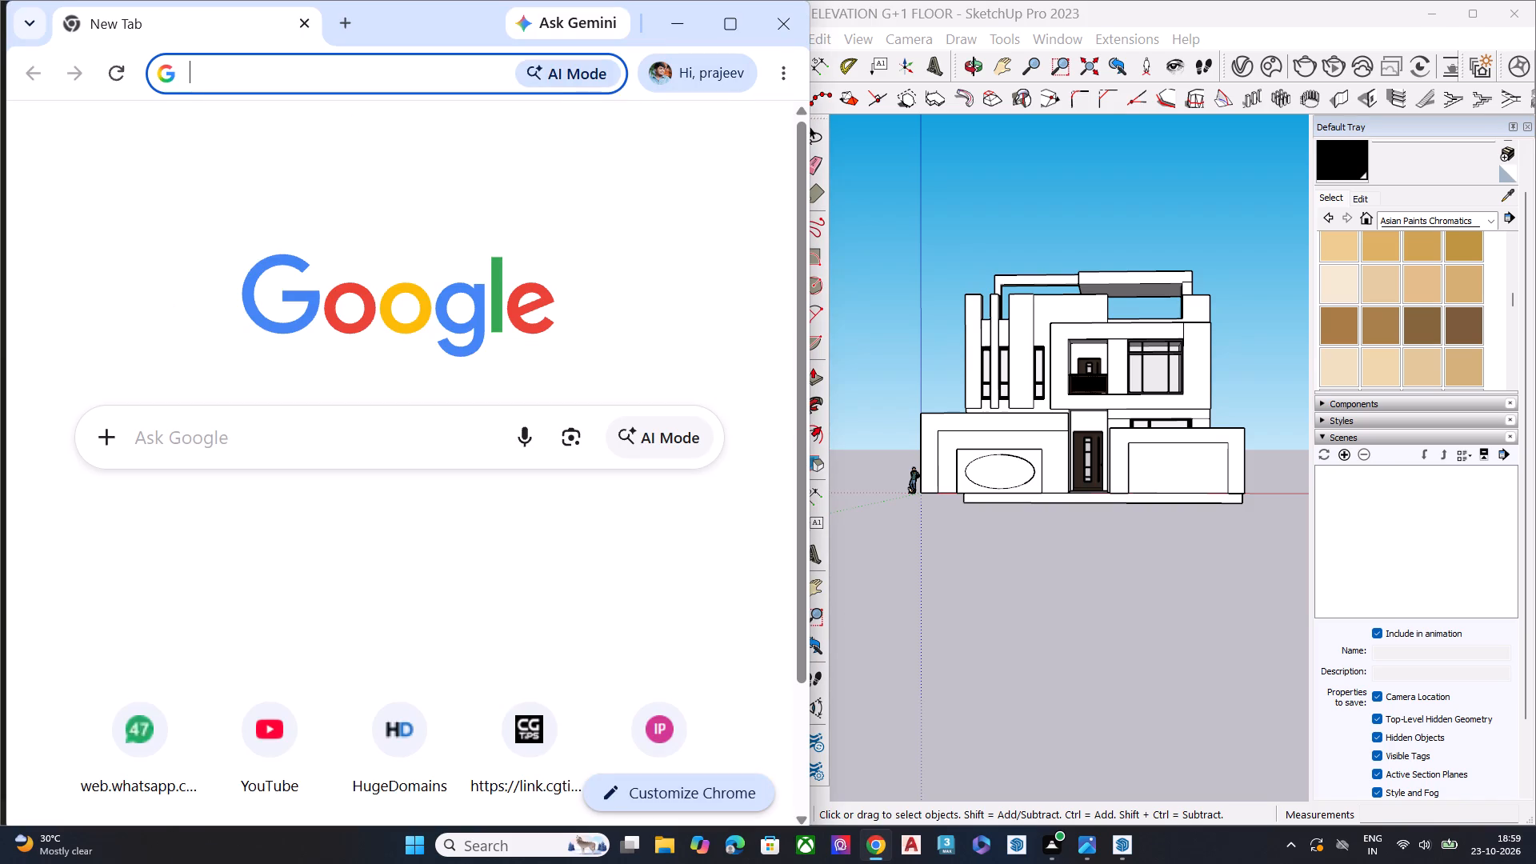
pyautogui.click(252, 446)
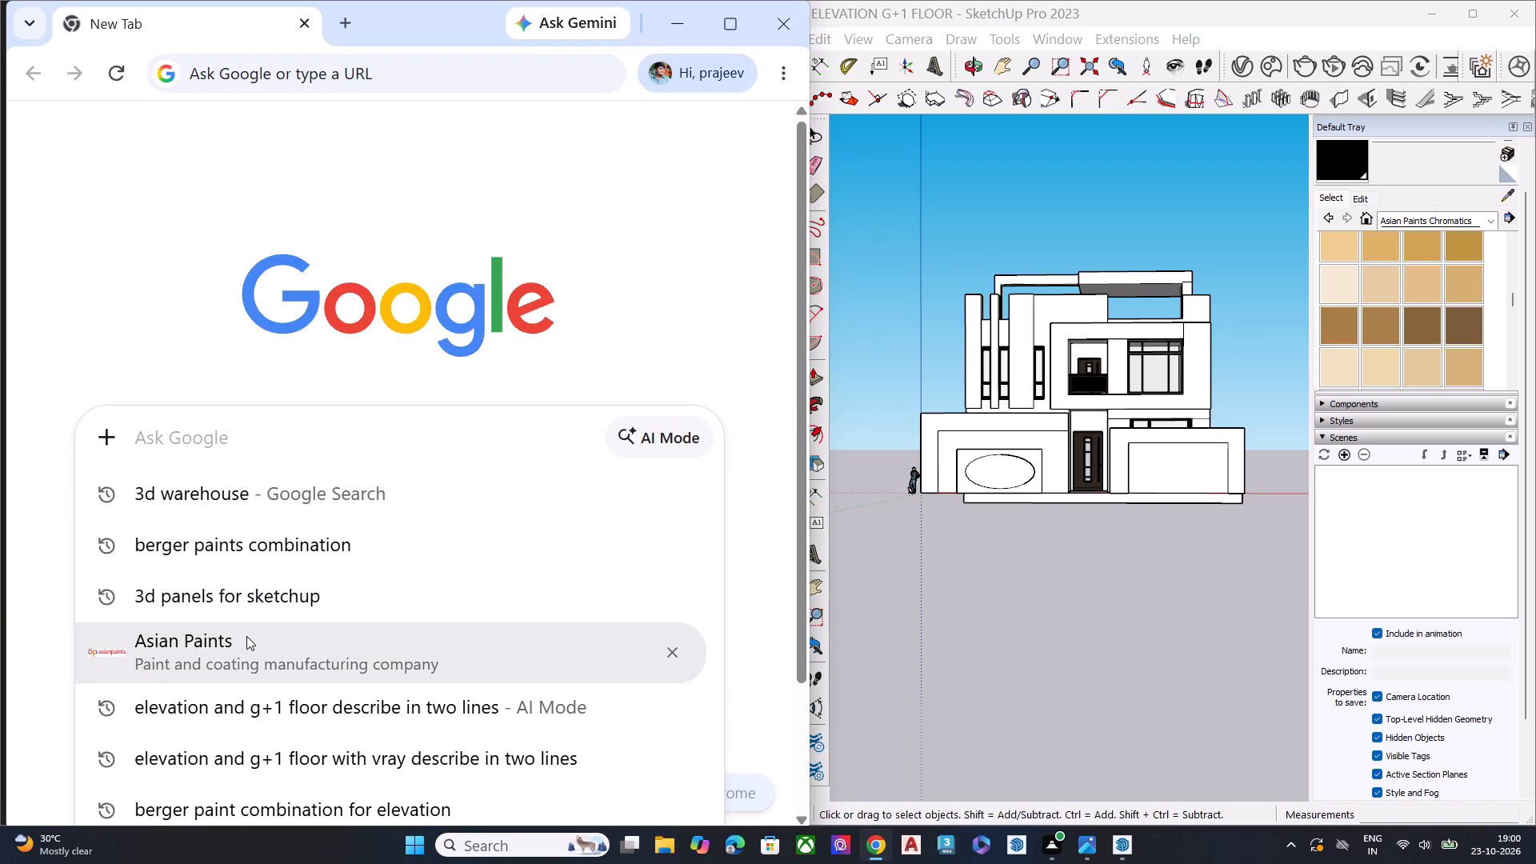
pyautogui.click(245, 641)
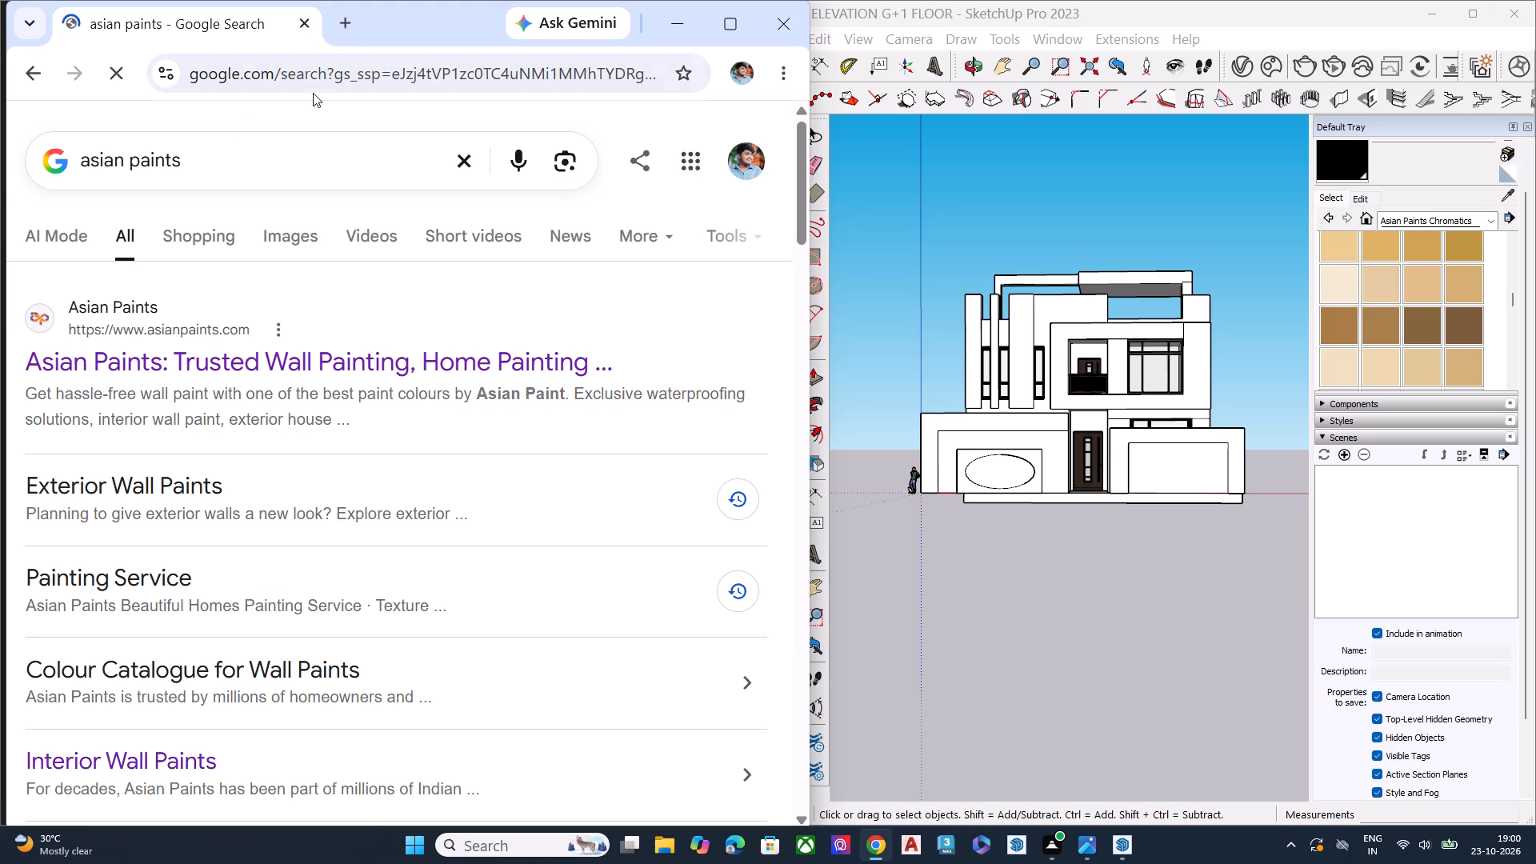
pyautogui.click(246, 373)
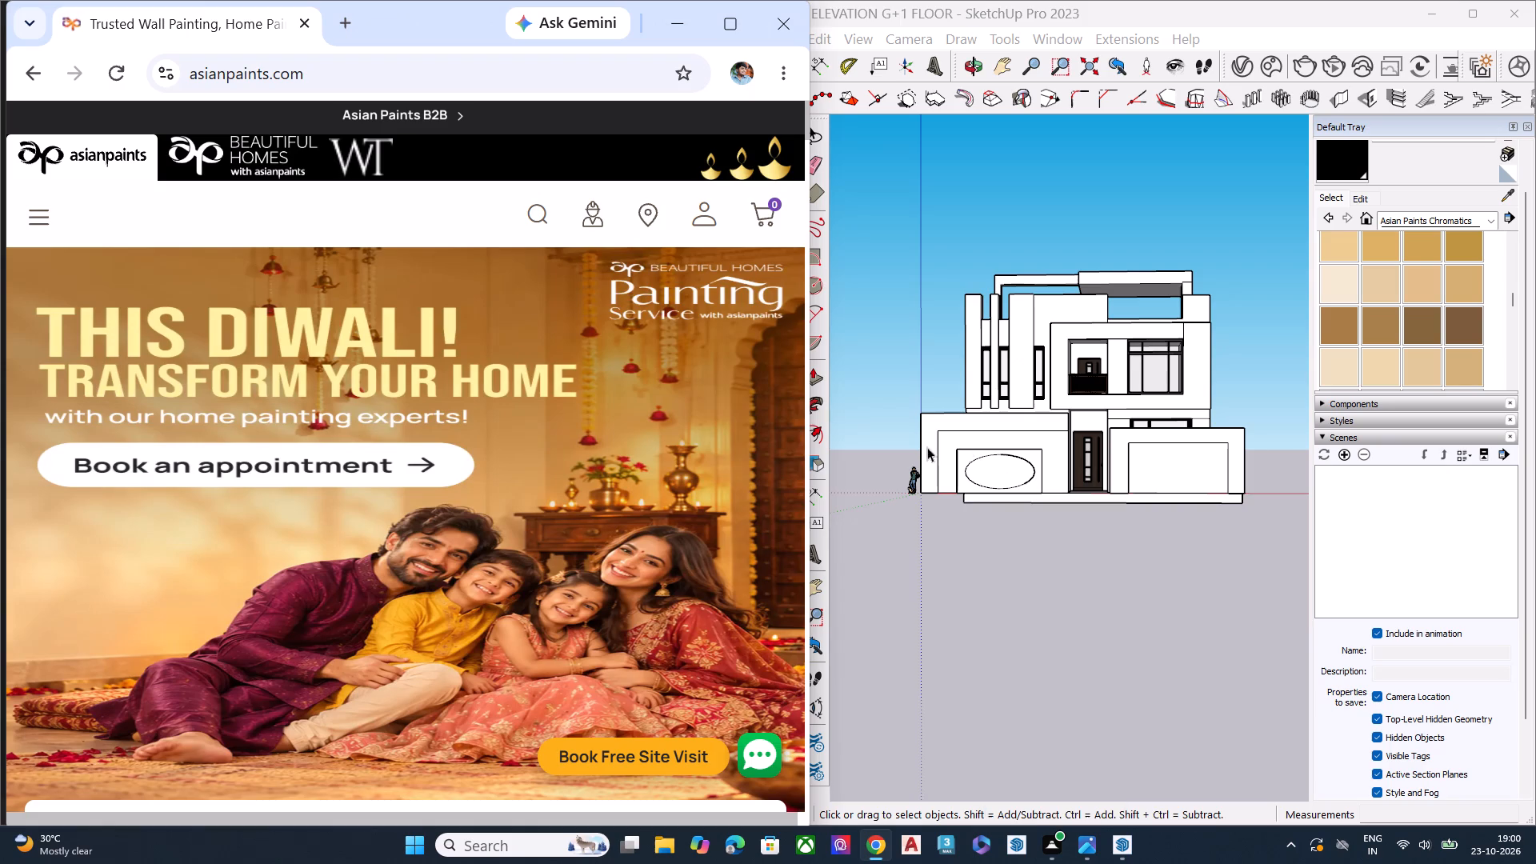
pyautogui.scroll(-7, 998, 423)
# Switch back to SketchUp and examine the unpainted facade, boundary walls and roof frame from the front and side angles.
pyautogui.moveTo(1038, 532); pyautogui.dragTo(1168, 541, button='middle')
pyautogui.scroll(4, 1128, 438)
pyautogui.scroll(-1, 1102, 416)
pyautogui.scroll(4, 1099, 419)
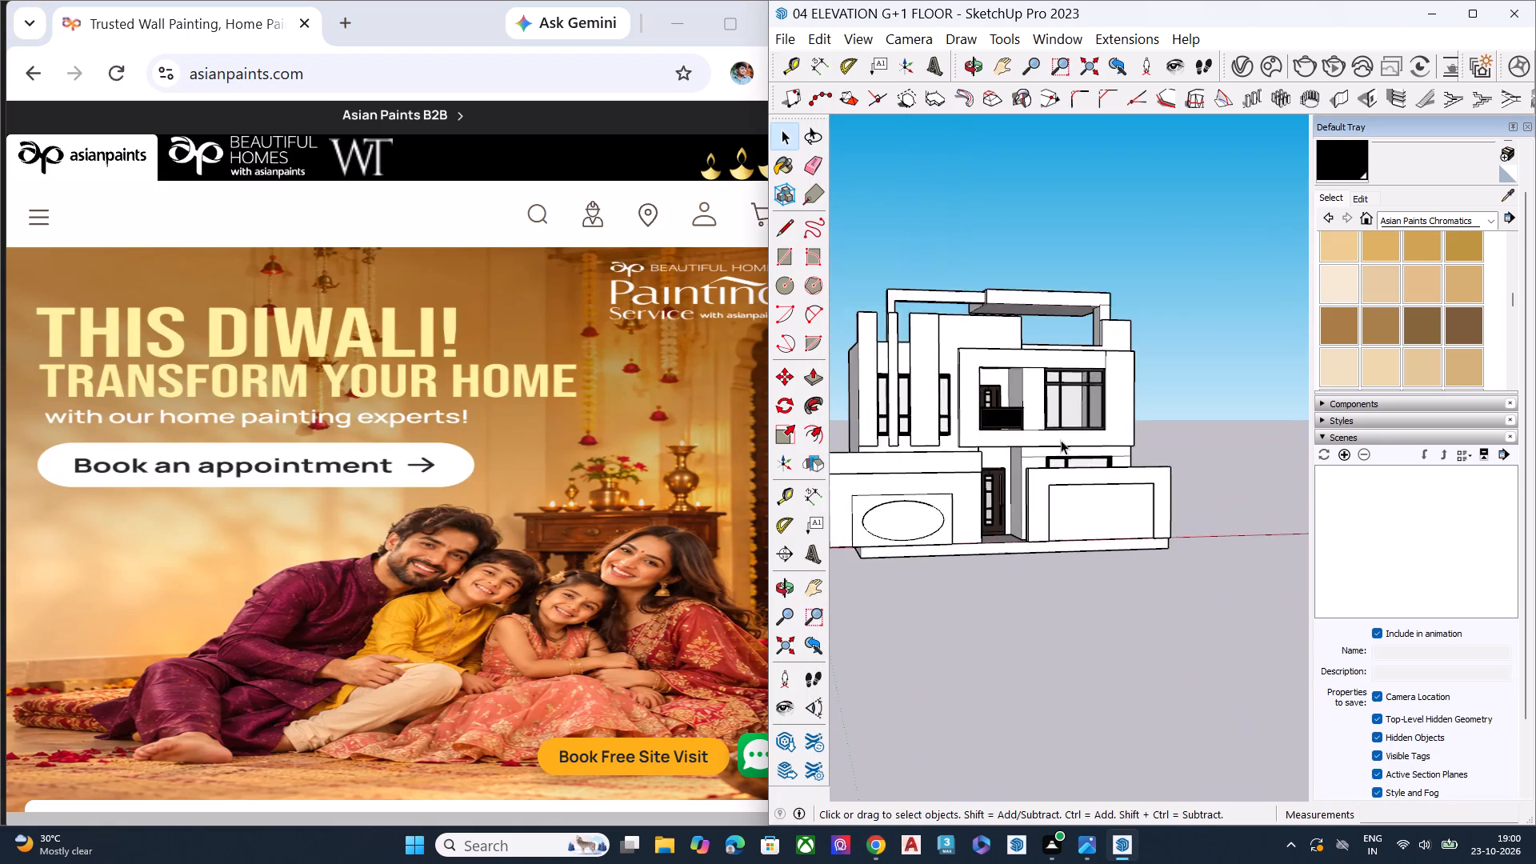
pyautogui.scroll(-3, 1058, 458)
pyautogui.scroll(1, 1062, 473)
pyautogui.scroll(-5, 1066, 488)
pyautogui.scroll(1, 1074, 510)
pyautogui.scroll(-1, 1074, 510)
pyautogui.moveTo(998, 509); pyautogui.dragTo(906, 530, button='middle')
pyautogui.scroll(5, 910, 514)
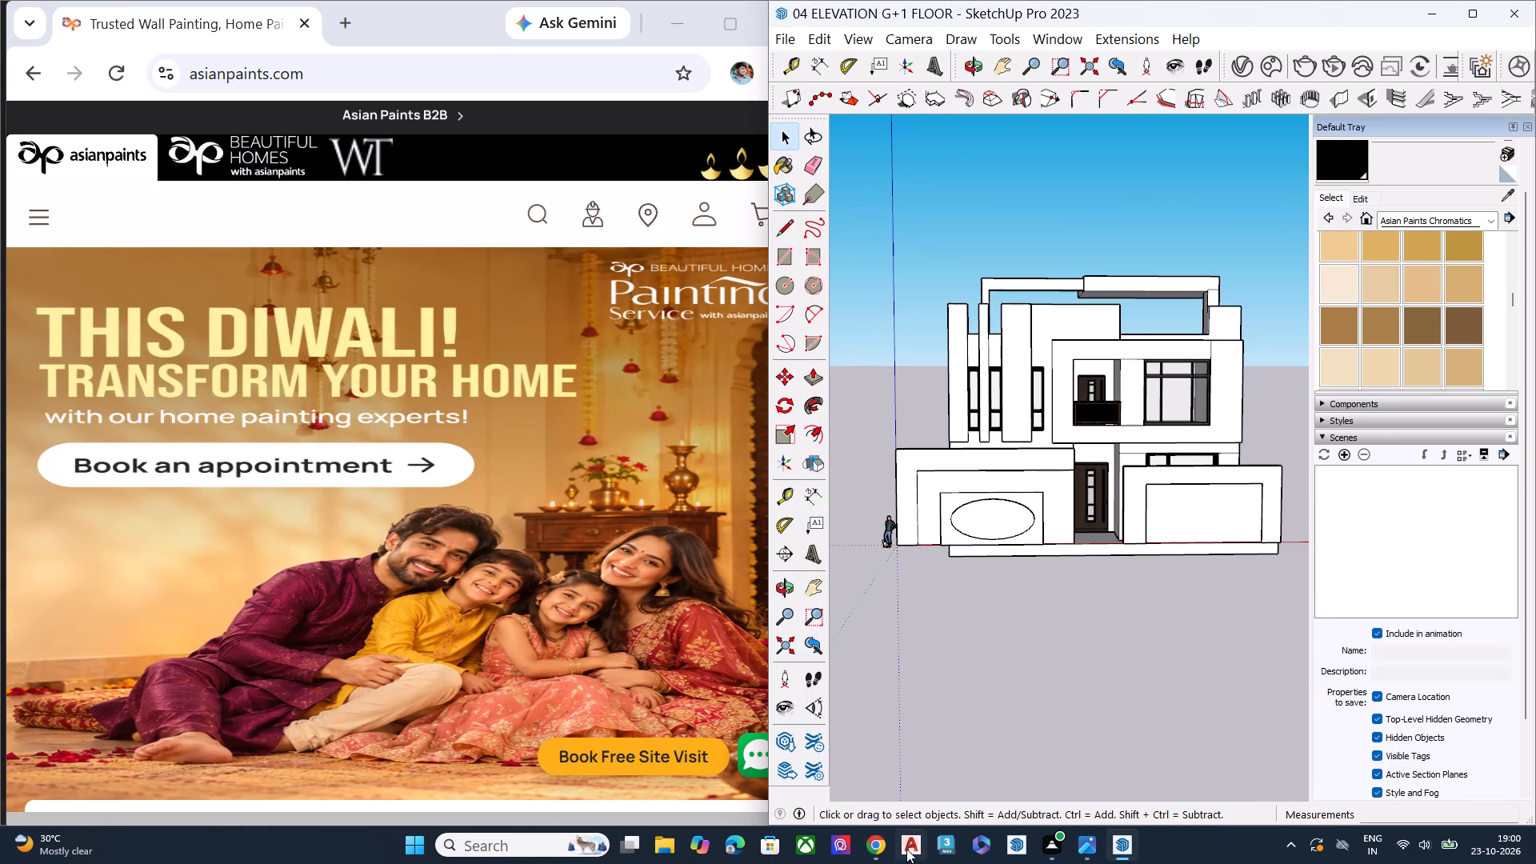
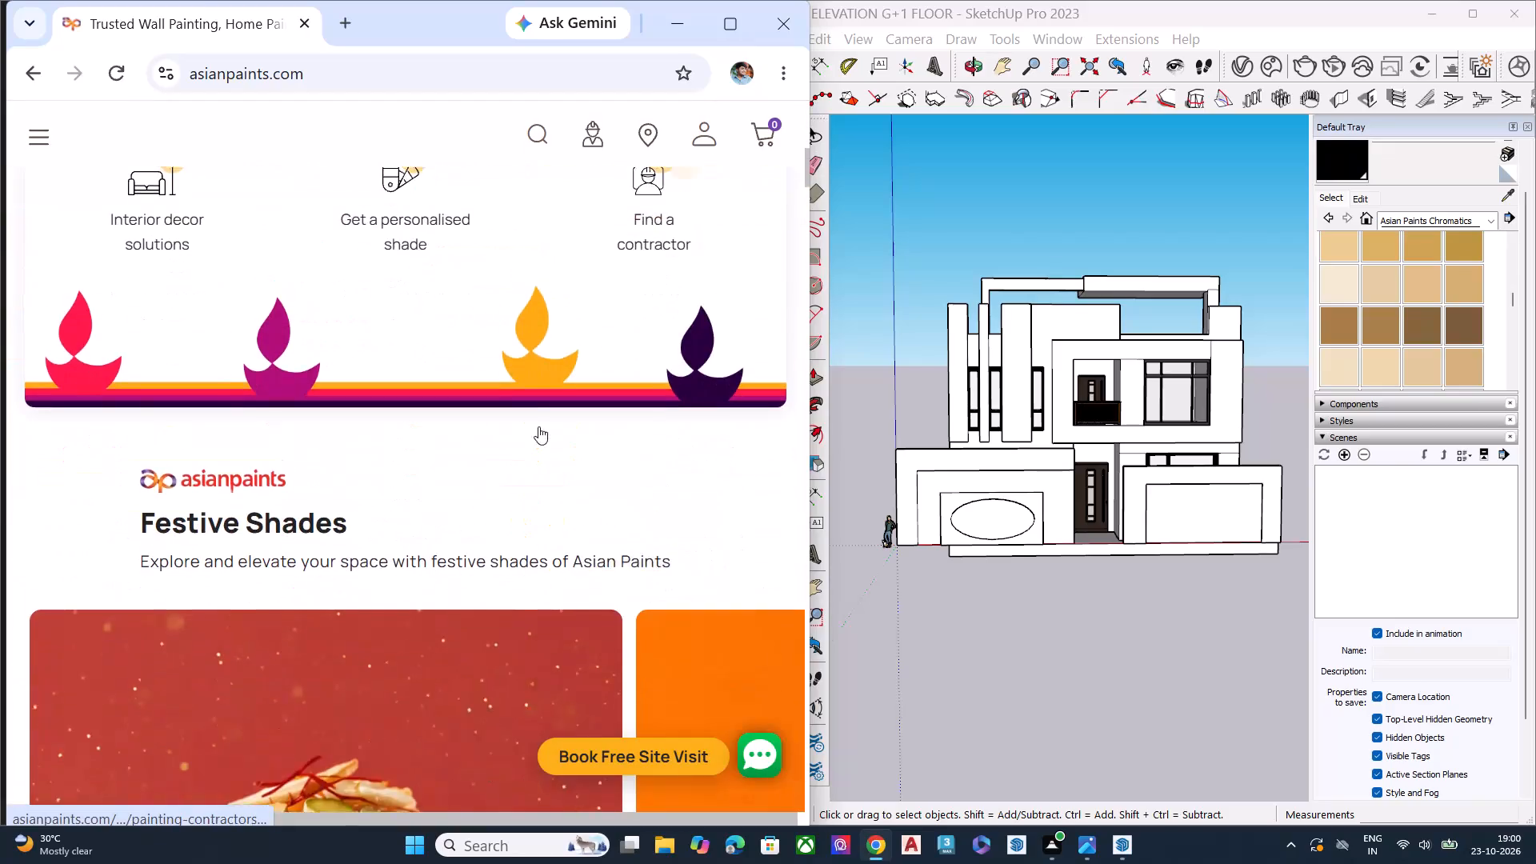
# Open the Asian Paints painting services page and look through its content.
pyautogui.scroll(3, 445, 421)
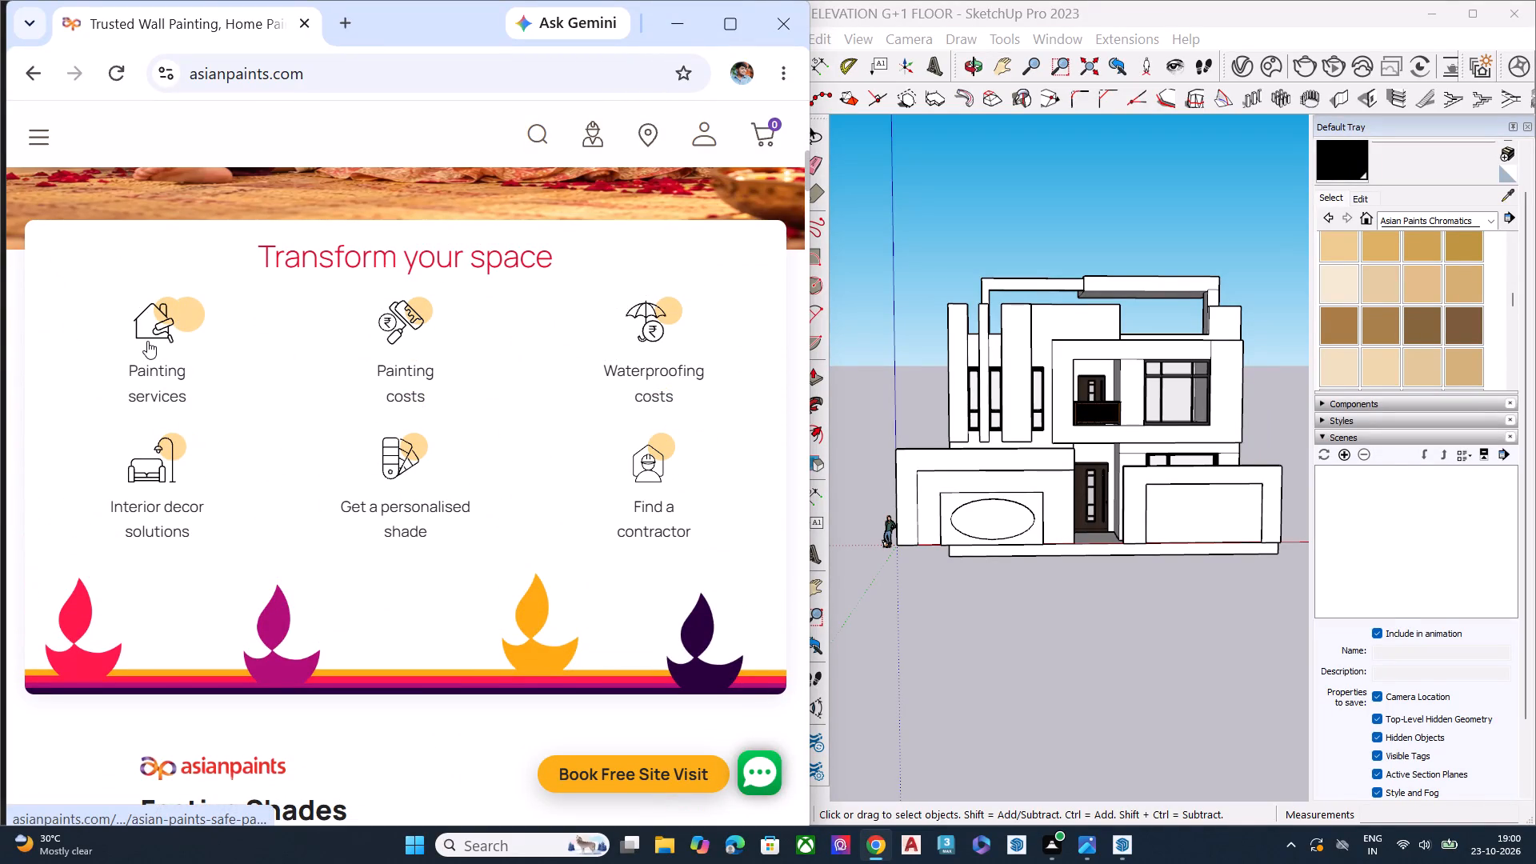
pyautogui.click(147, 341)
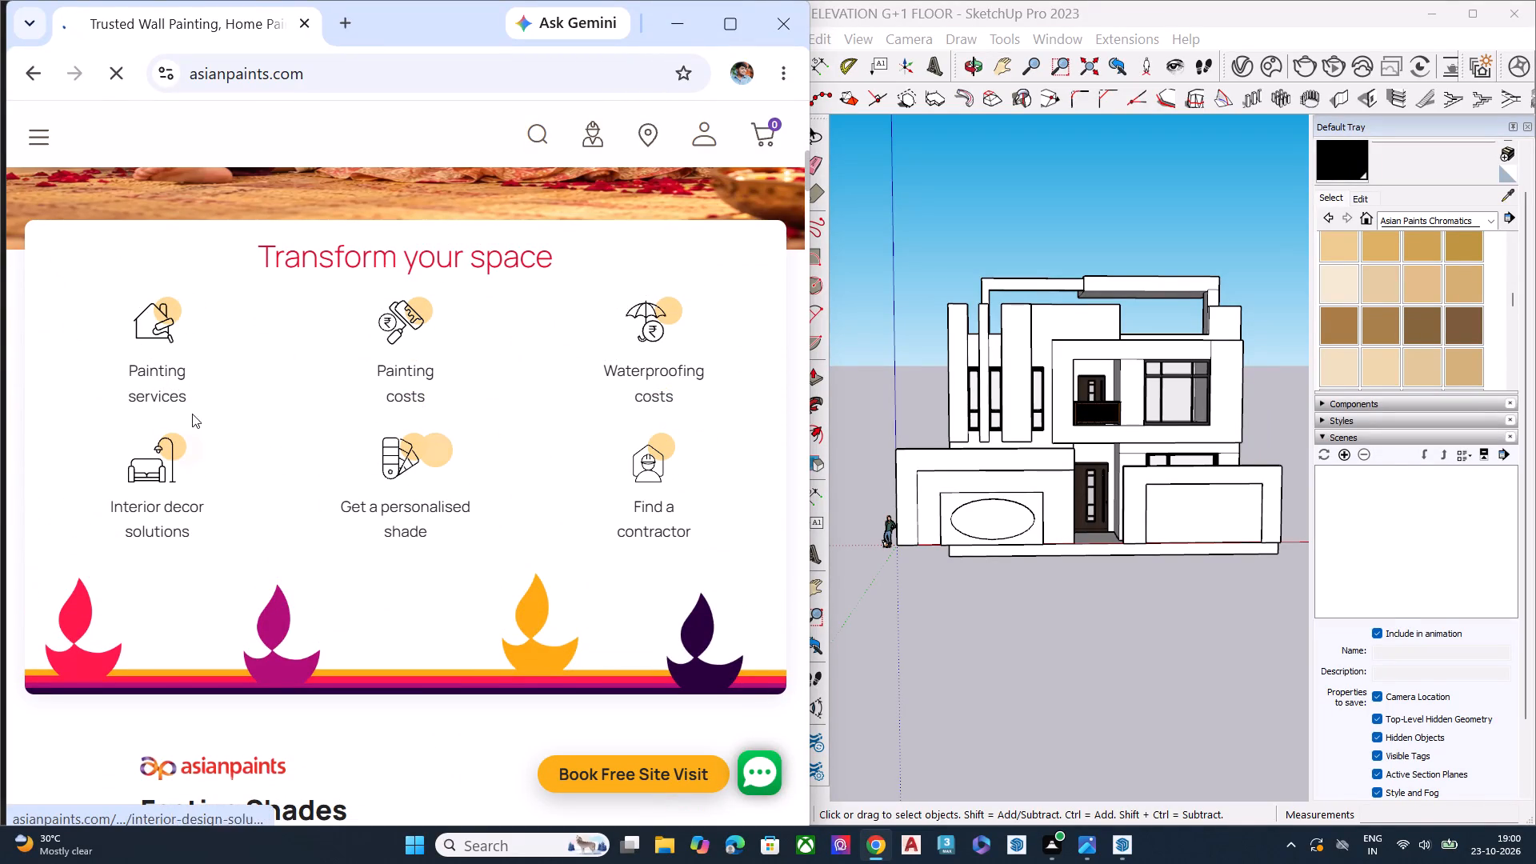
pyautogui.click(159, 323)
pyautogui.scroll(-5, 371, 446)
pyautogui.scroll(1, 400, 483)
pyautogui.scroll(-5, 400, 483)
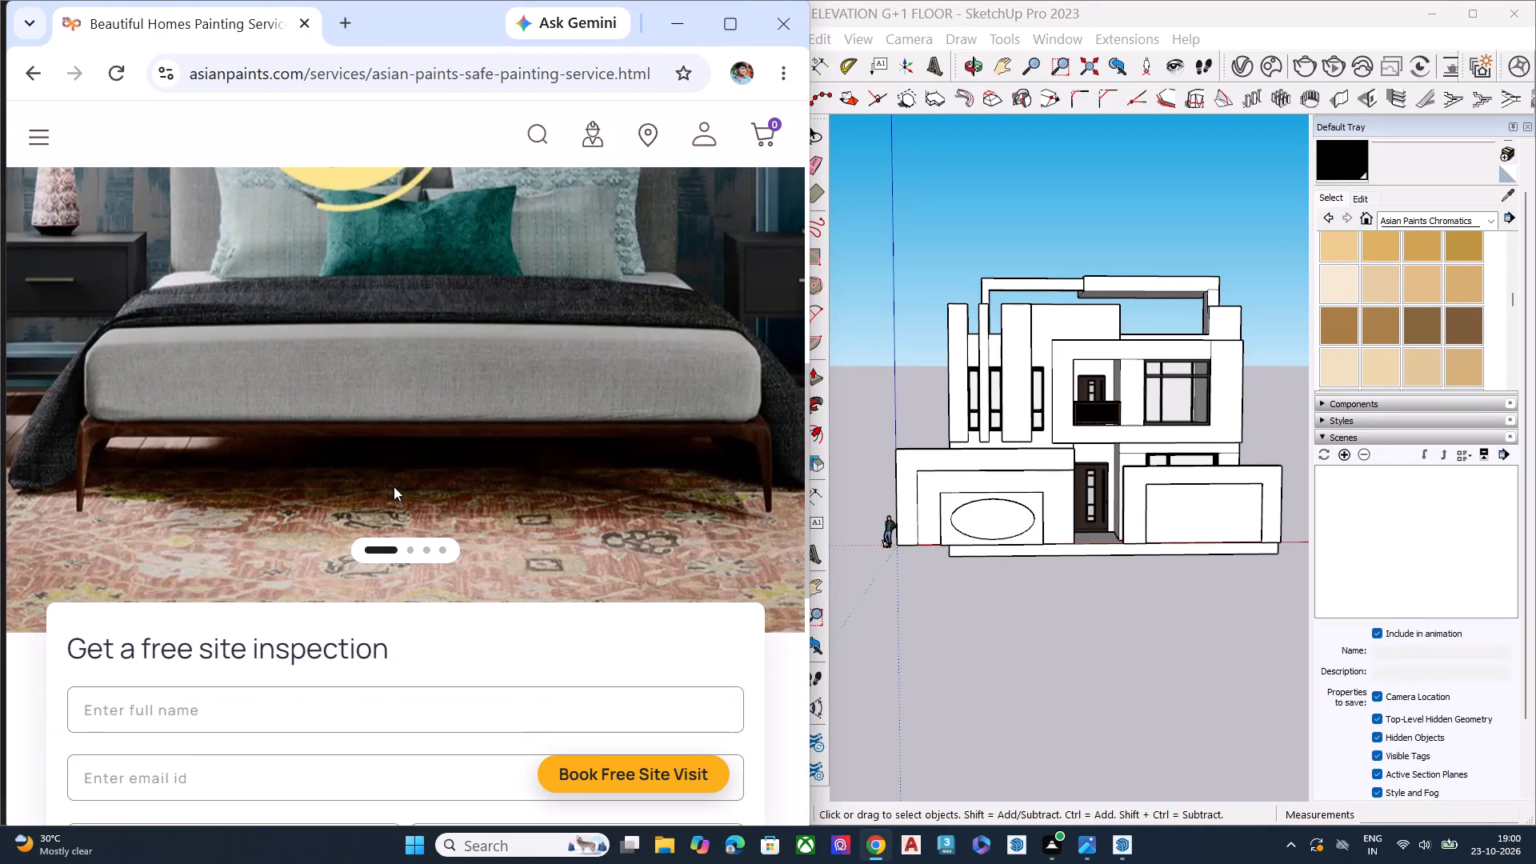
pyautogui.scroll(-7, 394, 486)
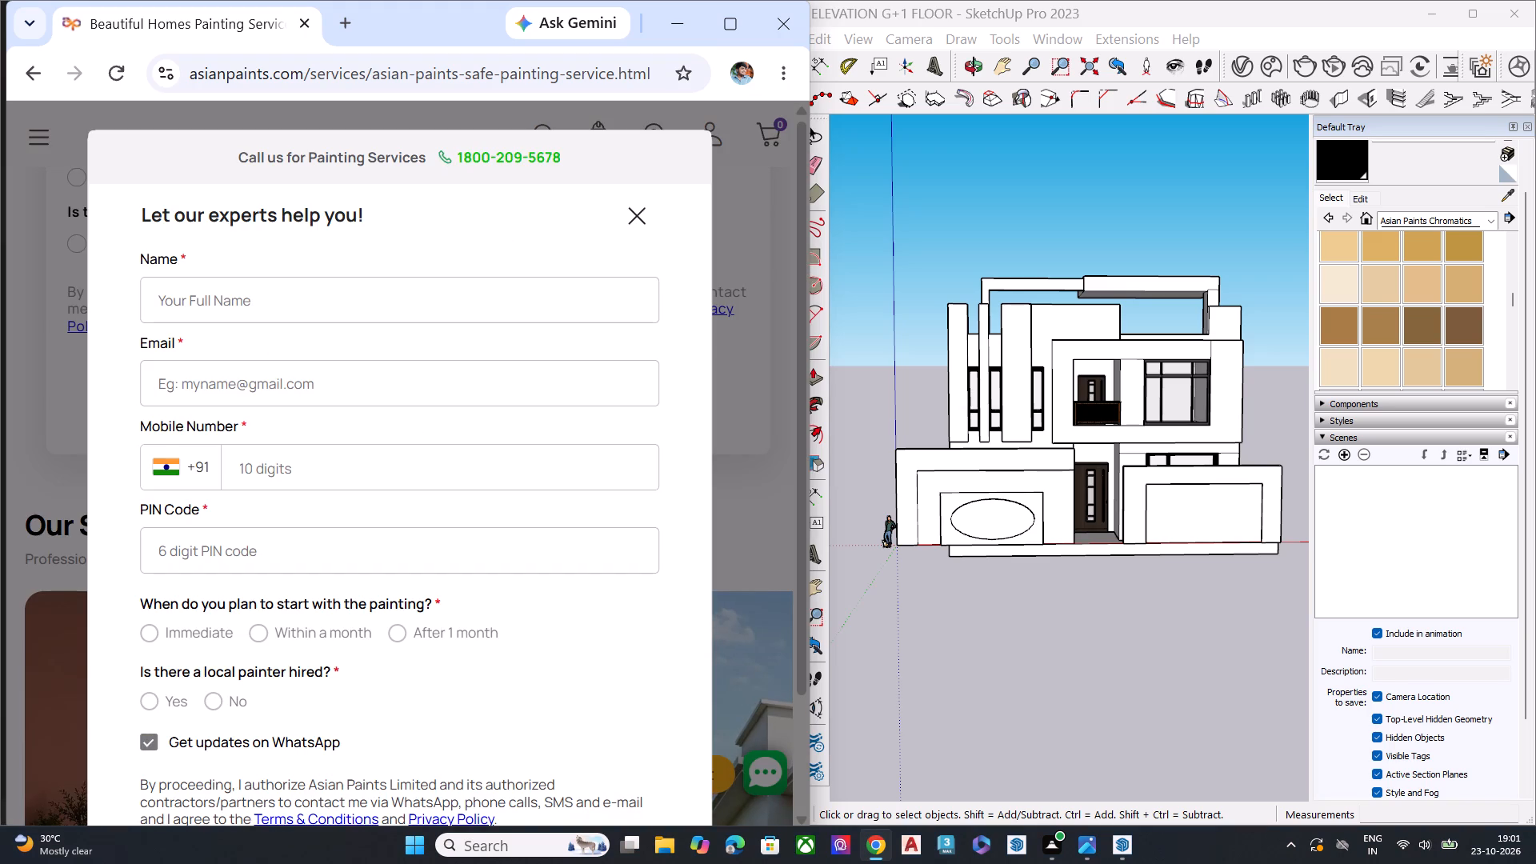
# Search the web for berger paints combination in a new tab and open Berger's wall colour catalogue.
pyautogui.click(348, 19)
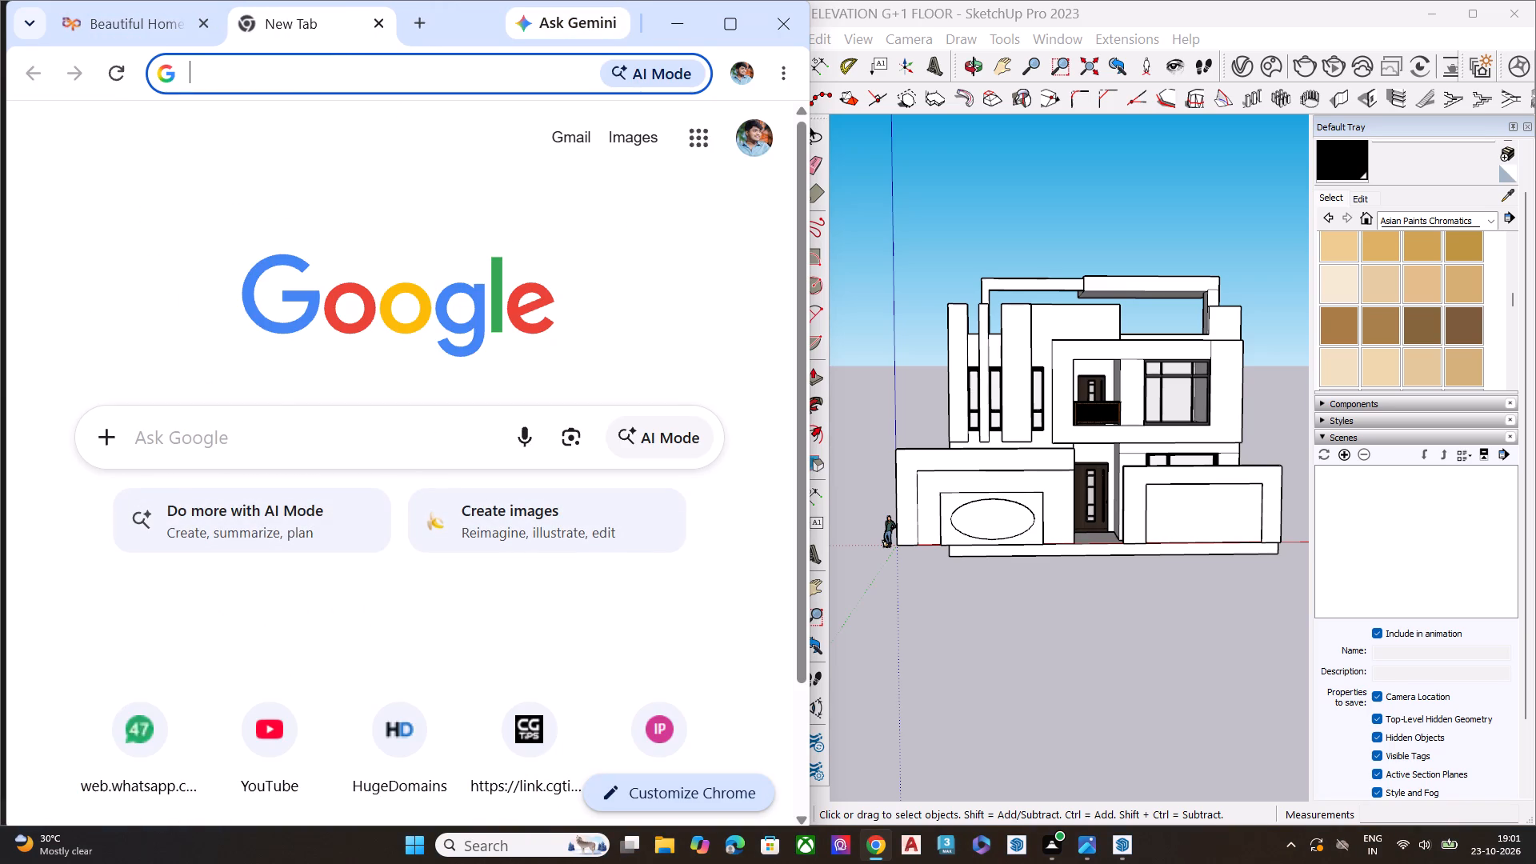
pyautogui.click(245, 457)
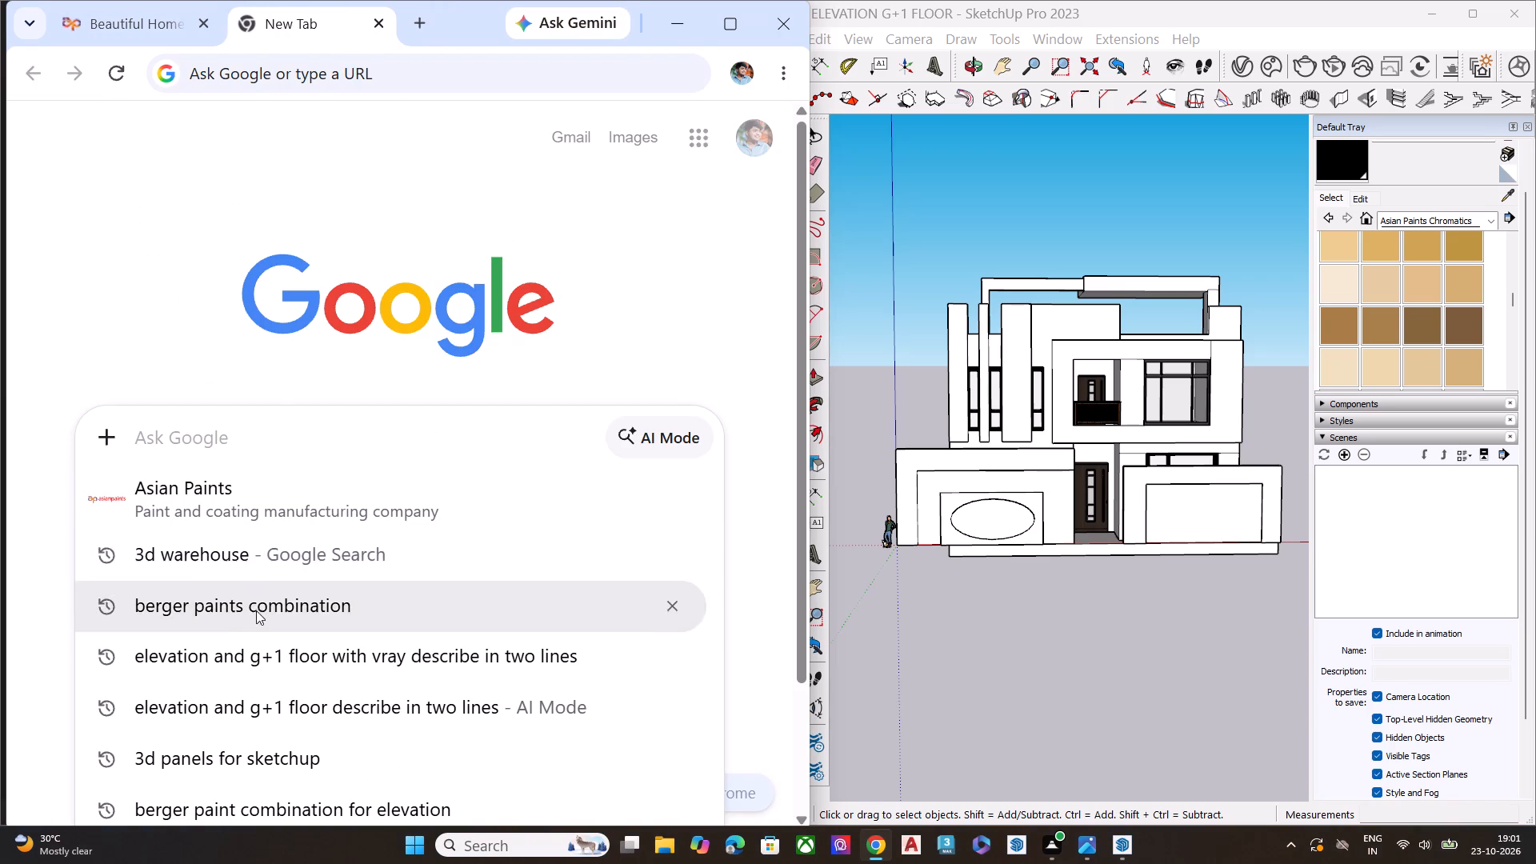
pyautogui.click(256, 611)
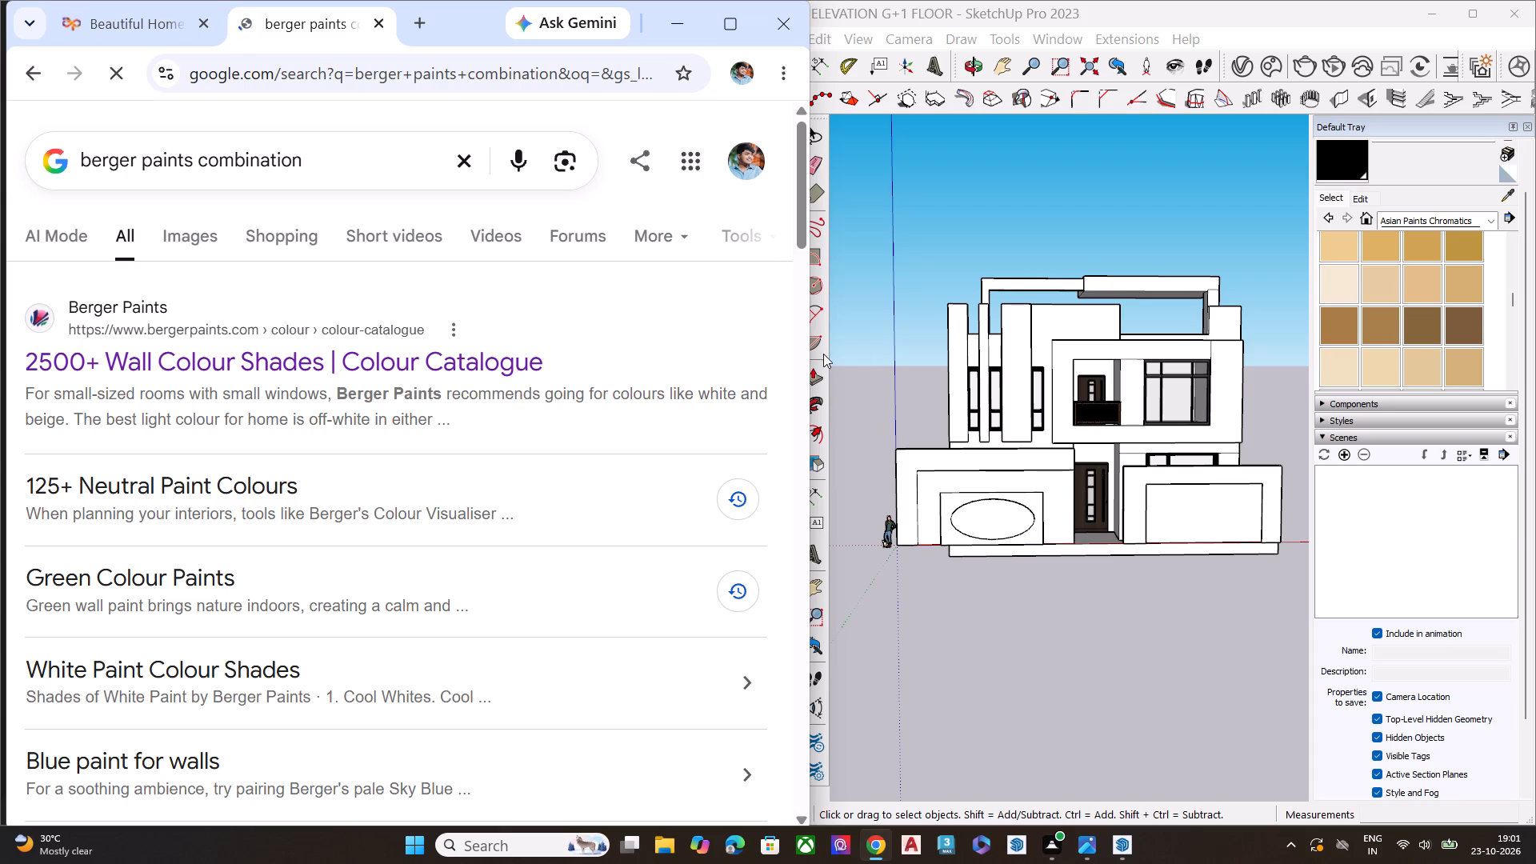
pyautogui.scroll(-3, 220, 350)
pyautogui.scroll(8, 215, 353)
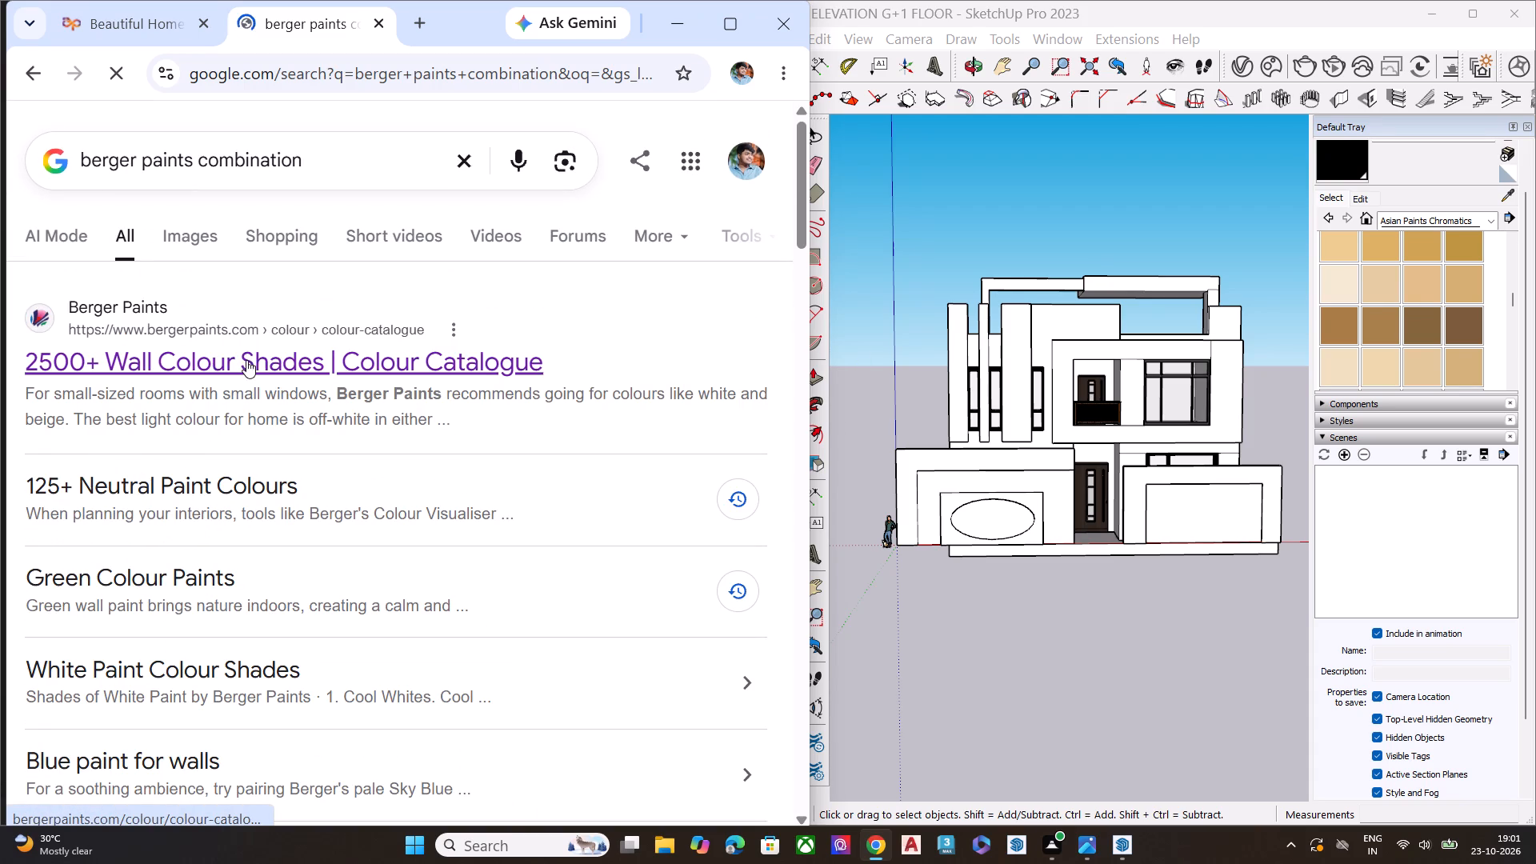
pyautogui.click(248, 362)
pyautogui.scroll(-9, 1098, 426)
# Switch to SketchUp and examine the G+1 house elevation model from different angles and distances.
pyautogui.moveTo(1099, 480); pyautogui.dragTo(940, 568, button='middle')
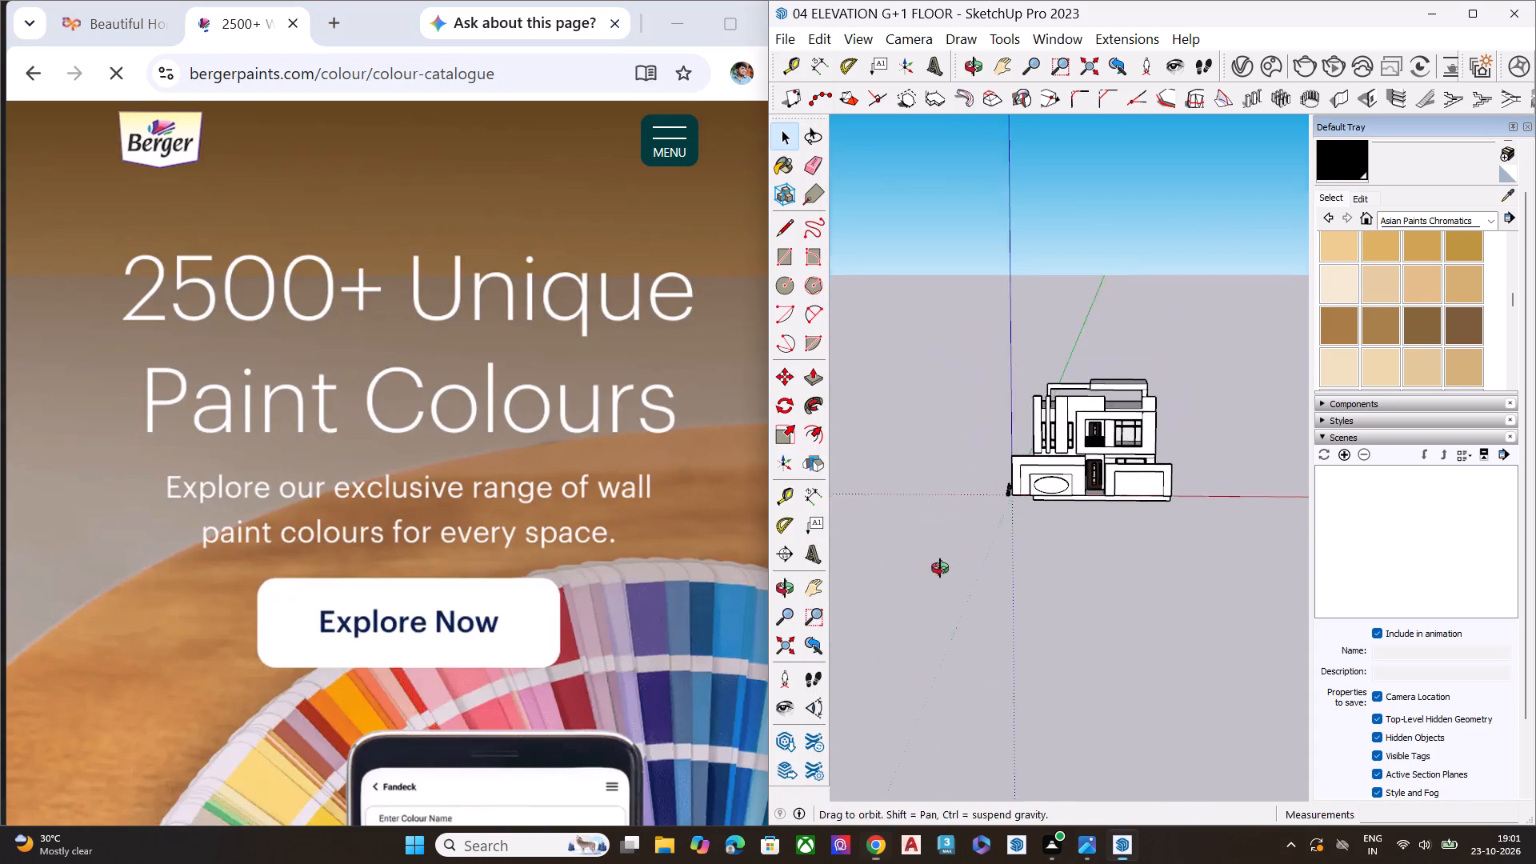
pyautogui.moveTo(940, 568); pyautogui.dragTo(907, 593, button='middle')
pyautogui.scroll(8, 1139, 534)
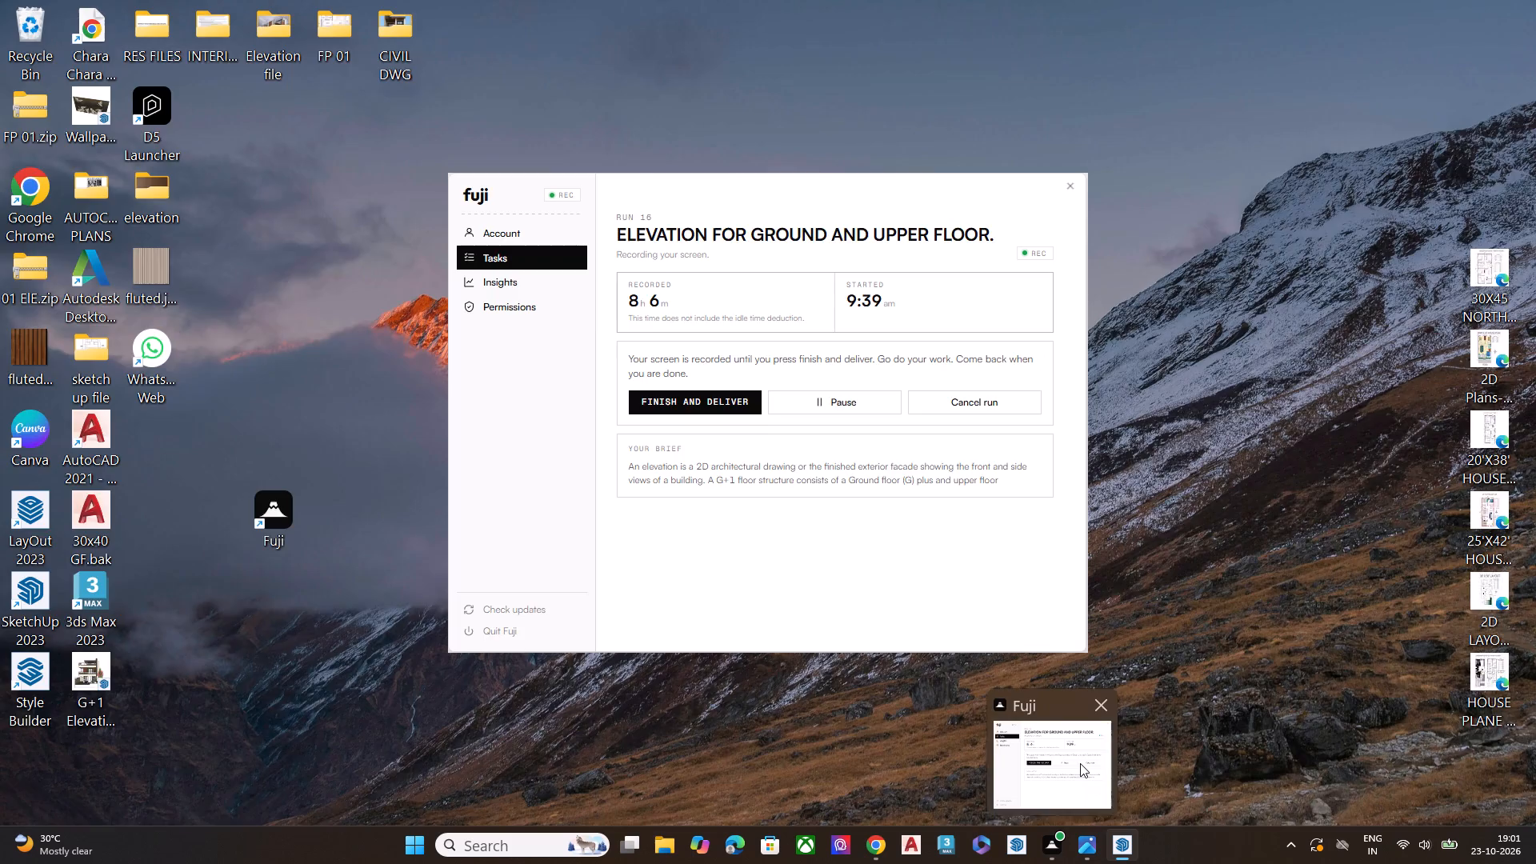
pyautogui.scroll(-7, 1222, 518)
pyautogui.moveTo(1094, 498); pyautogui.dragTo(1099, 321, button='middle')
pyautogui.scroll(1, 1098, 322)
pyautogui.scroll(-3, 1122, 390)
pyautogui.scroll(4, 1126, 411)
pyautogui.scroll(-1, 1124, 466)
pyautogui.scroll(4, 1124, 466)
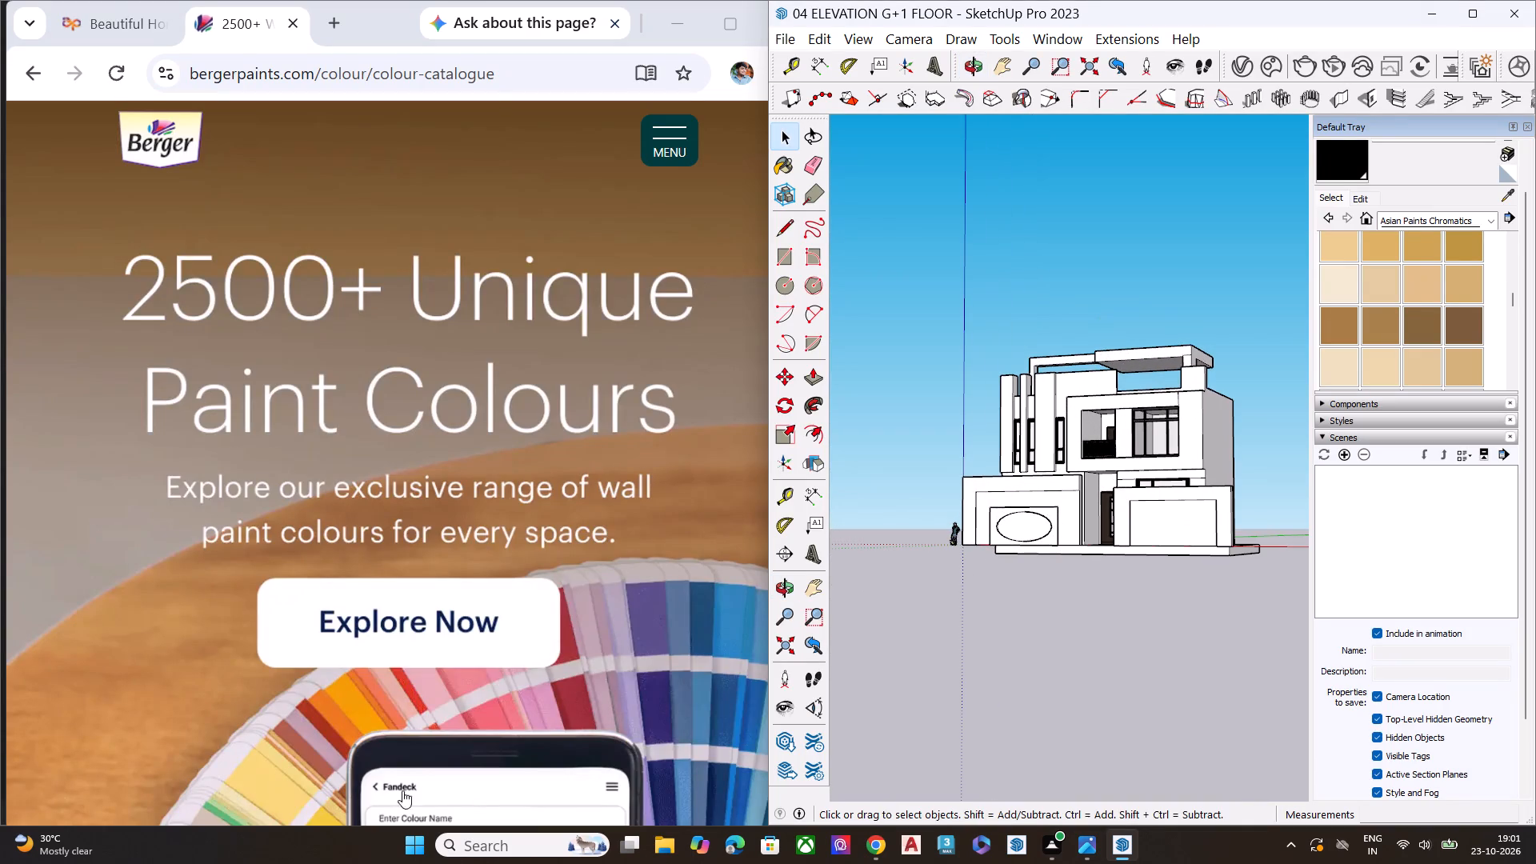
# Explore the Berger catalogue's red shades, preview Bright Raspberry 6A0360 in a room, and close the browser.
pyautogui.click(338, 631)
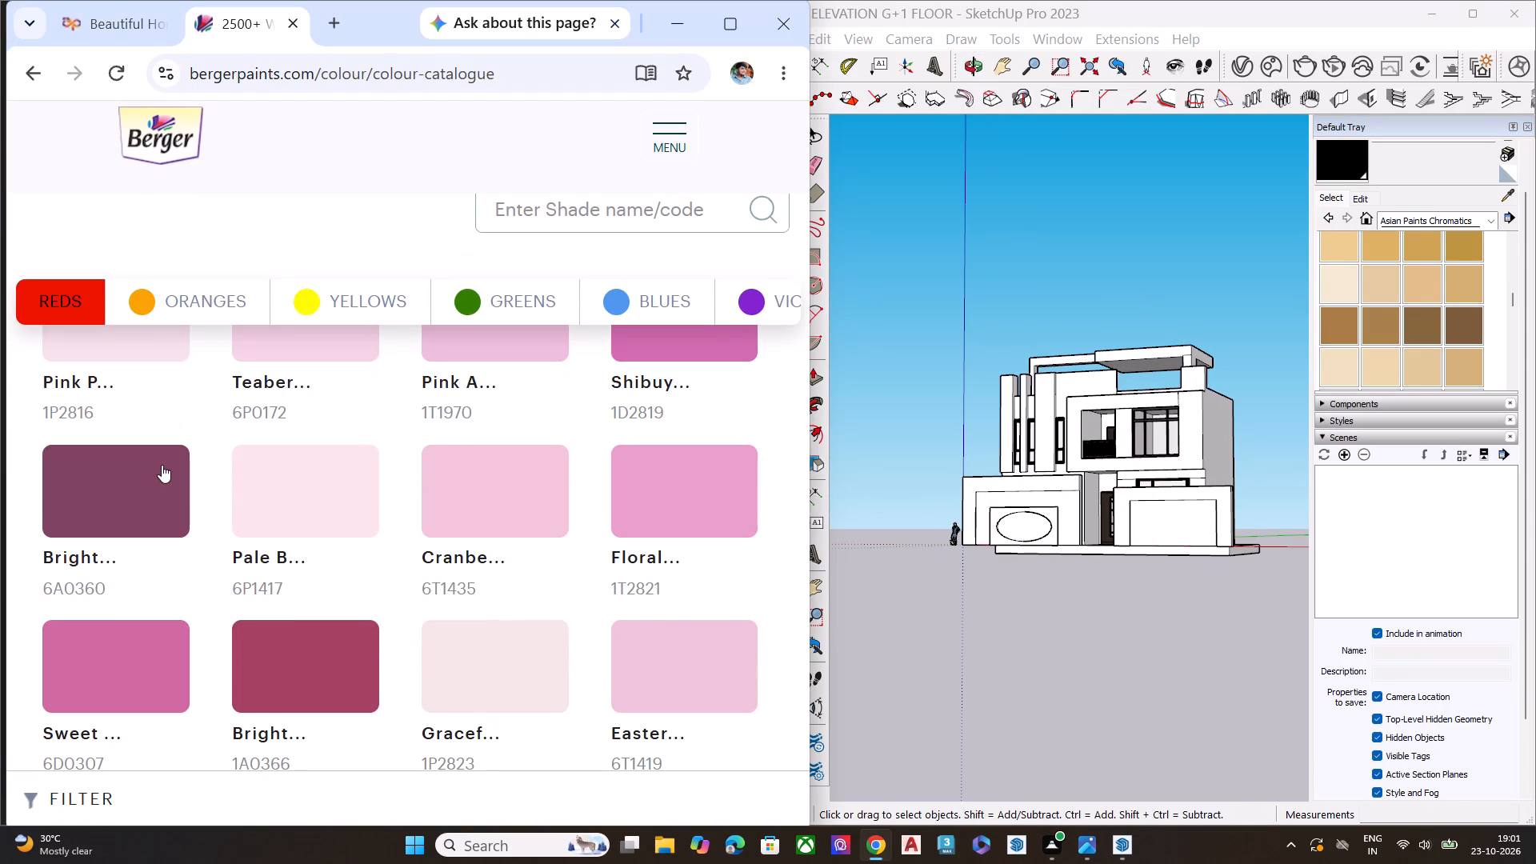
pyautogui.click(135, 499)
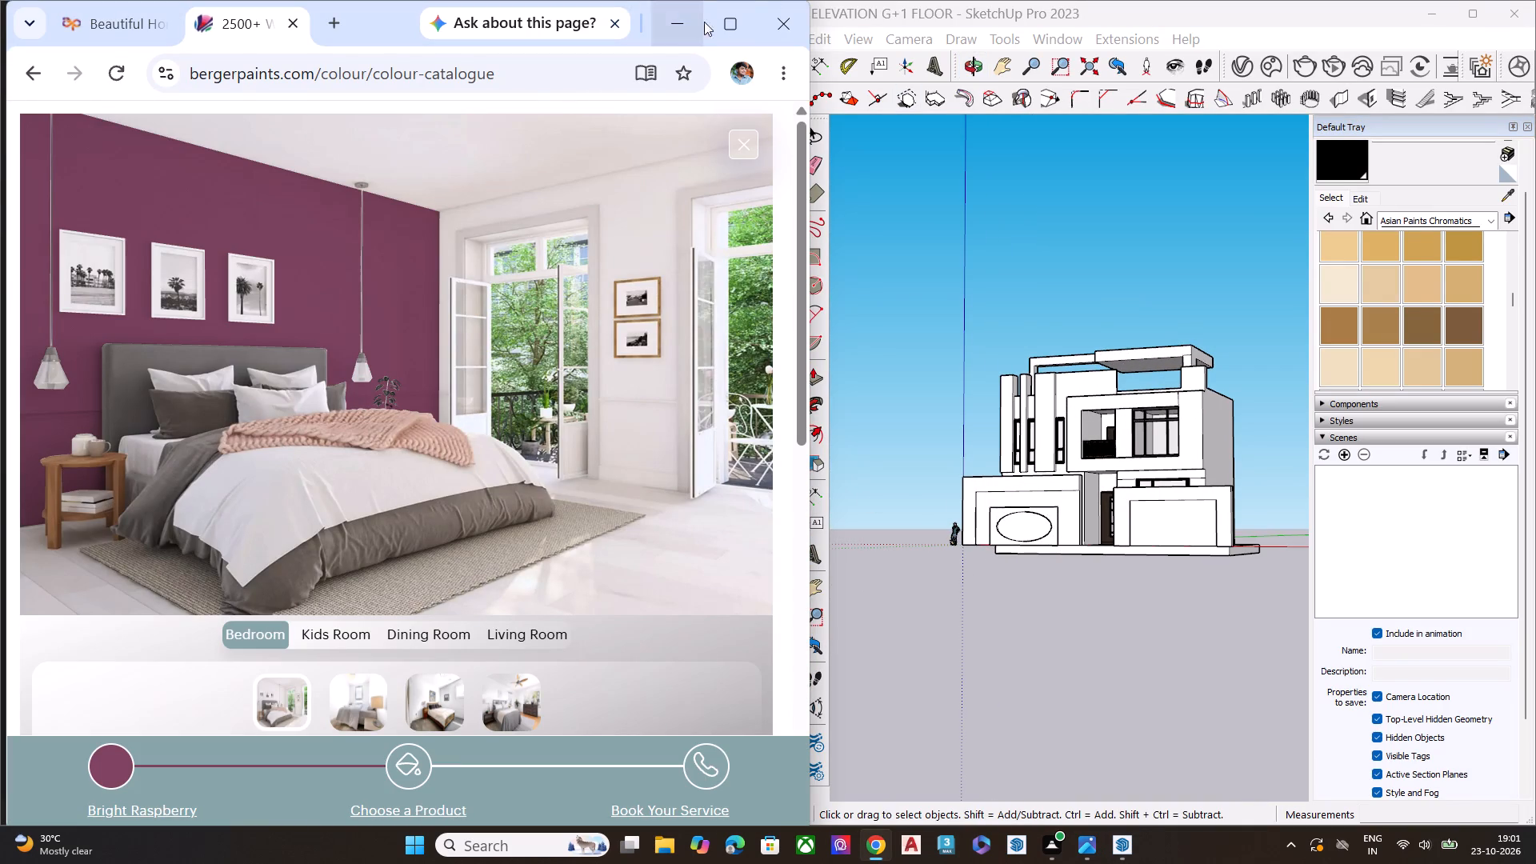
pyautogui.click(777, 32)
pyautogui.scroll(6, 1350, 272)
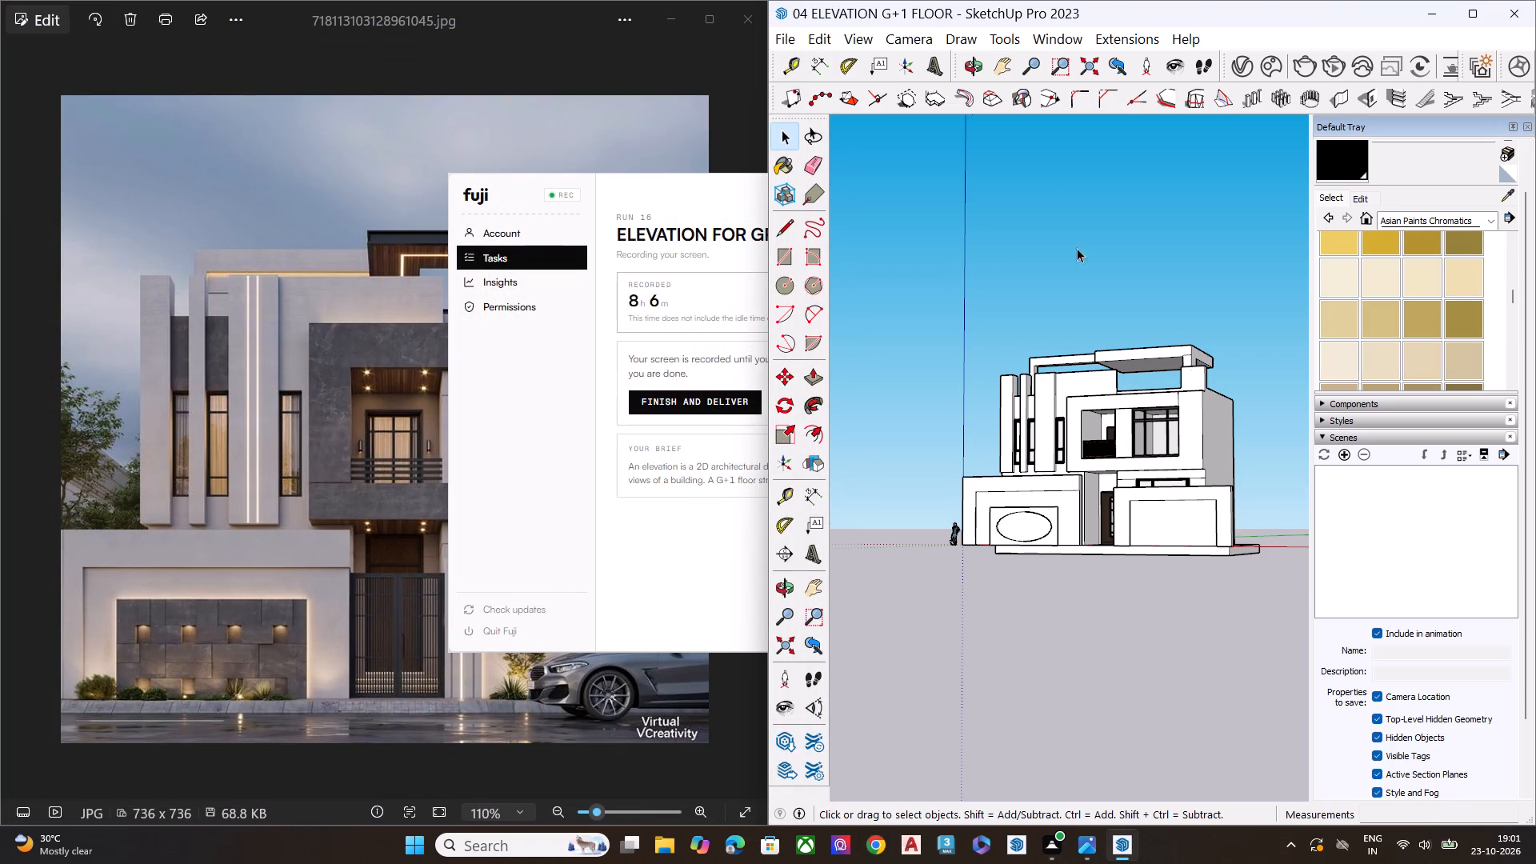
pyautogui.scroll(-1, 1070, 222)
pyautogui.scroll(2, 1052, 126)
# Create a new Generic material in the V-Ray Asset Editor.
pyautogui.click(1244, 58)
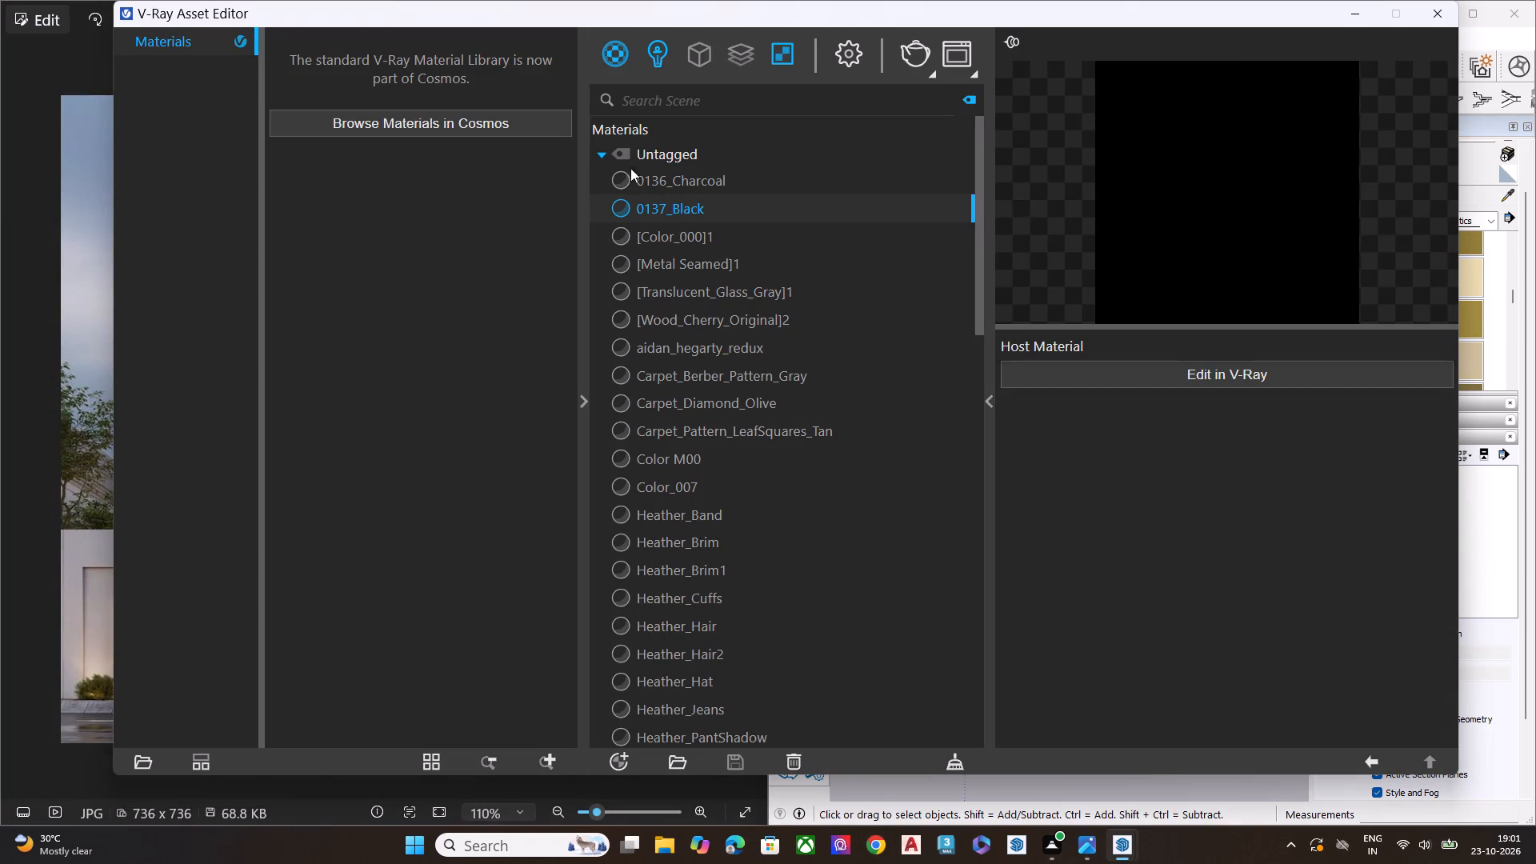
pyautogui.click(600, 761)
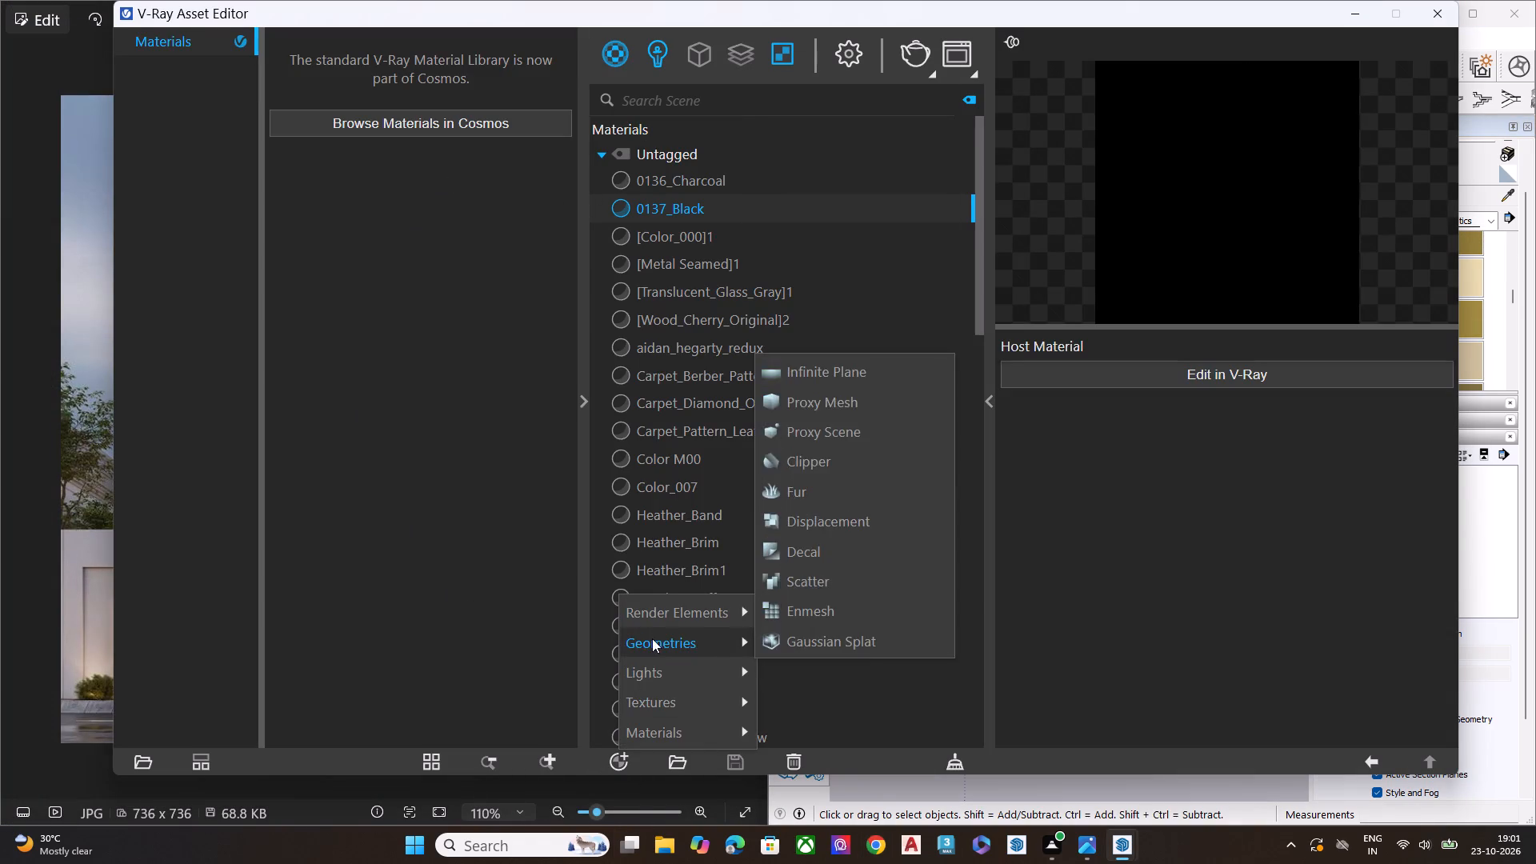
pyautogui.click(691, 730)
pyautogui.press('space')
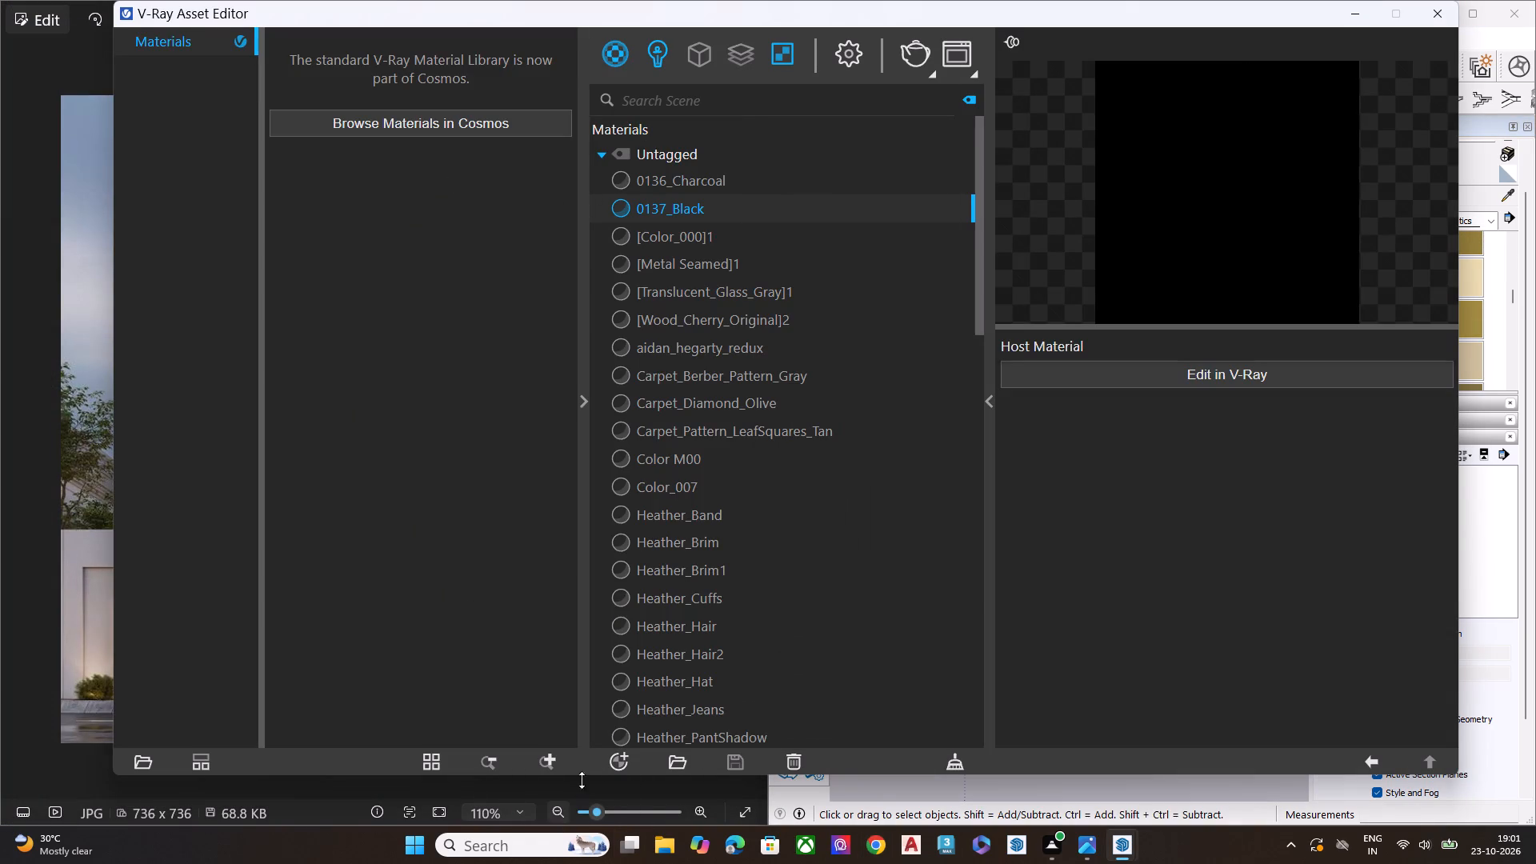
pyautogui.click(614, 766)
pyautogui.click(657, 730)
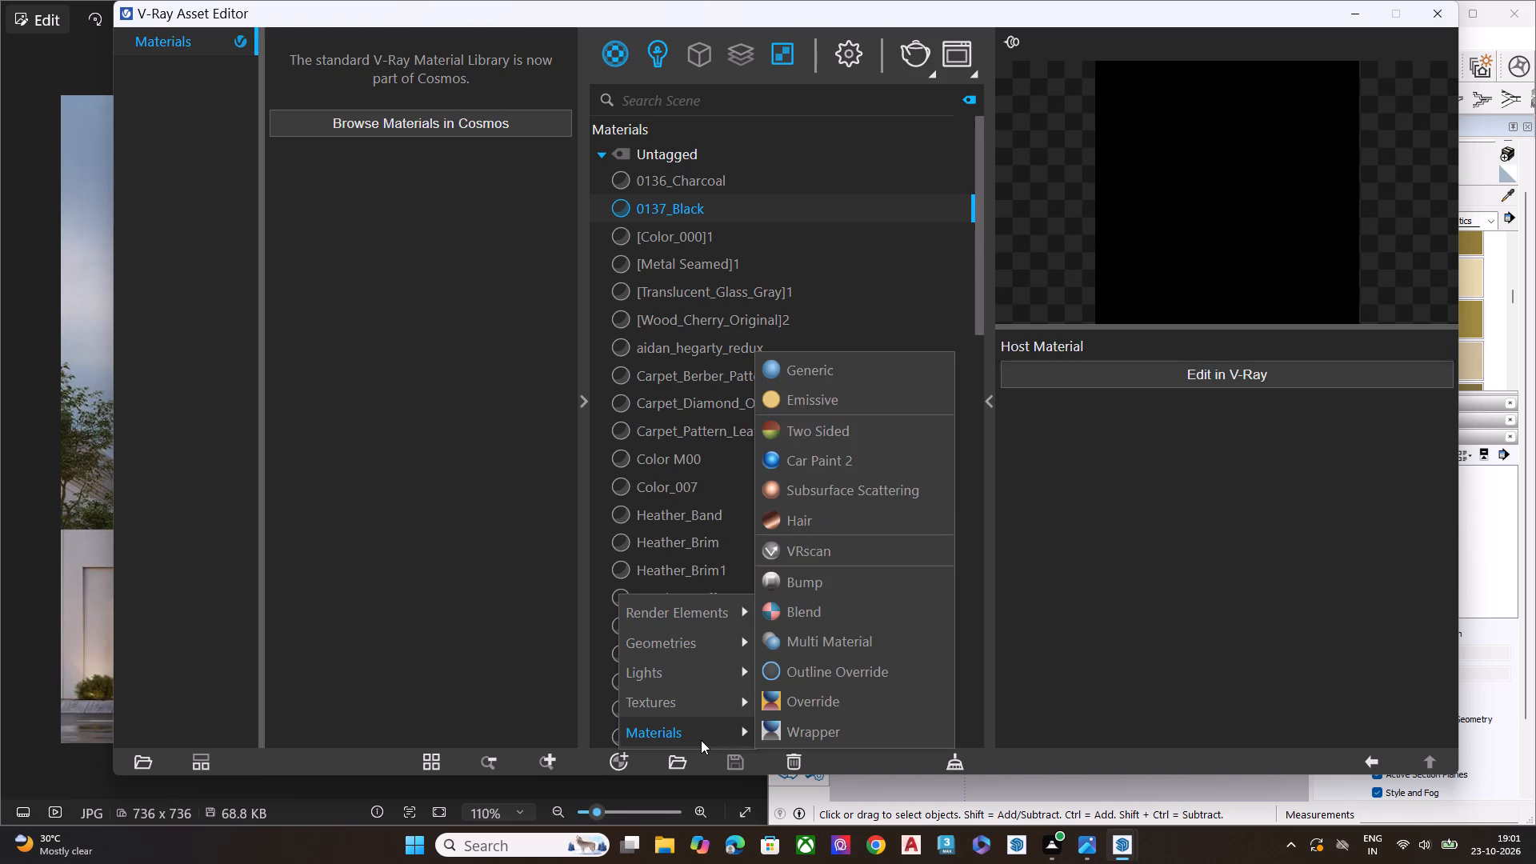
pyautogui.click(813, 381)
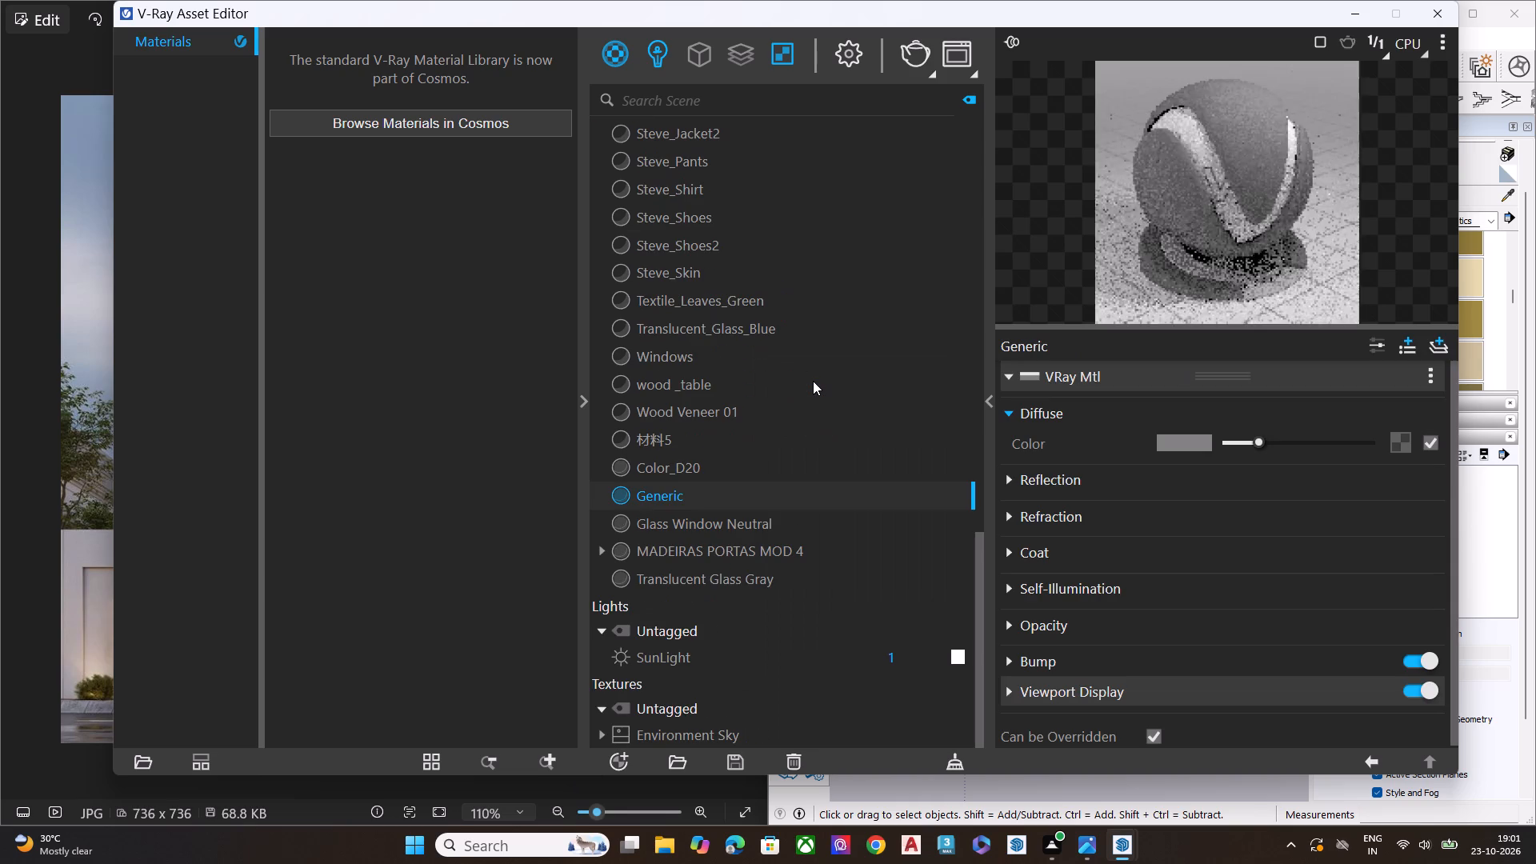
# Rename the new Generic material as COLOUR.
pyautogui.rightClick(808, 495)
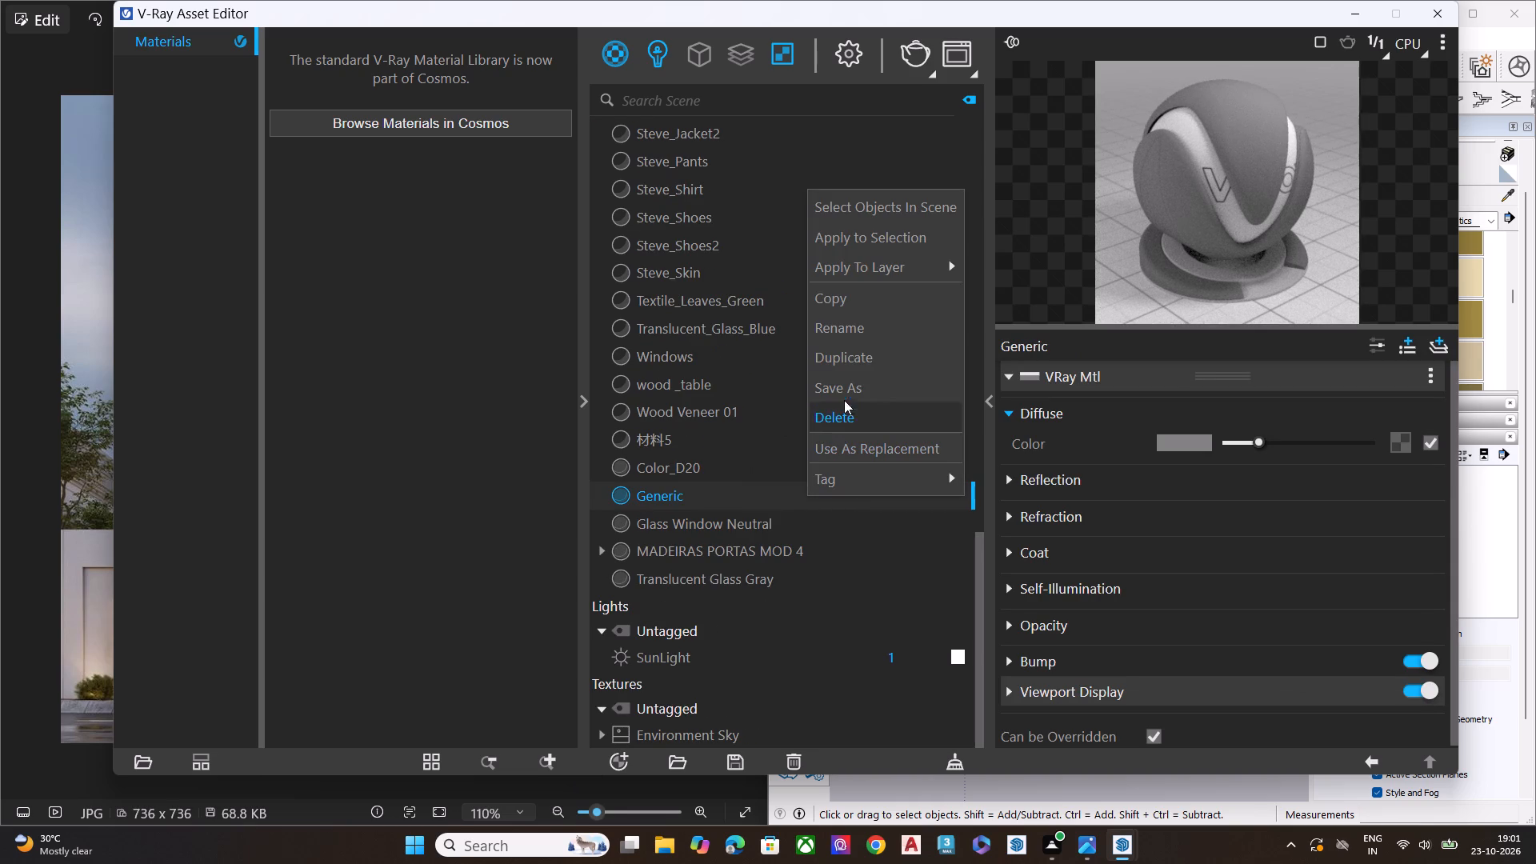
pyautogui.click(862, 337)
pyautogui.press('BackSpace')
pyautogui.press('BackSpace')
pyautogui.press('BackSpace')
pyautogui.press('BackSpace')
pyautogui.press('BackSpace')
pyautogui.press('BackSpace')
pyautogui.press('BackSpace')
pyautogui.press('BackSpace')
pyautogui.press('BackSpace')
pyautogui.press('BackSpace')
pyautogui.press('BackSpace')
pyautogui.press('BackSpace')
pyautogui.press('BackSpace')
pyautogui.press('BackSpace')
pyautogui.press('BackSpace')
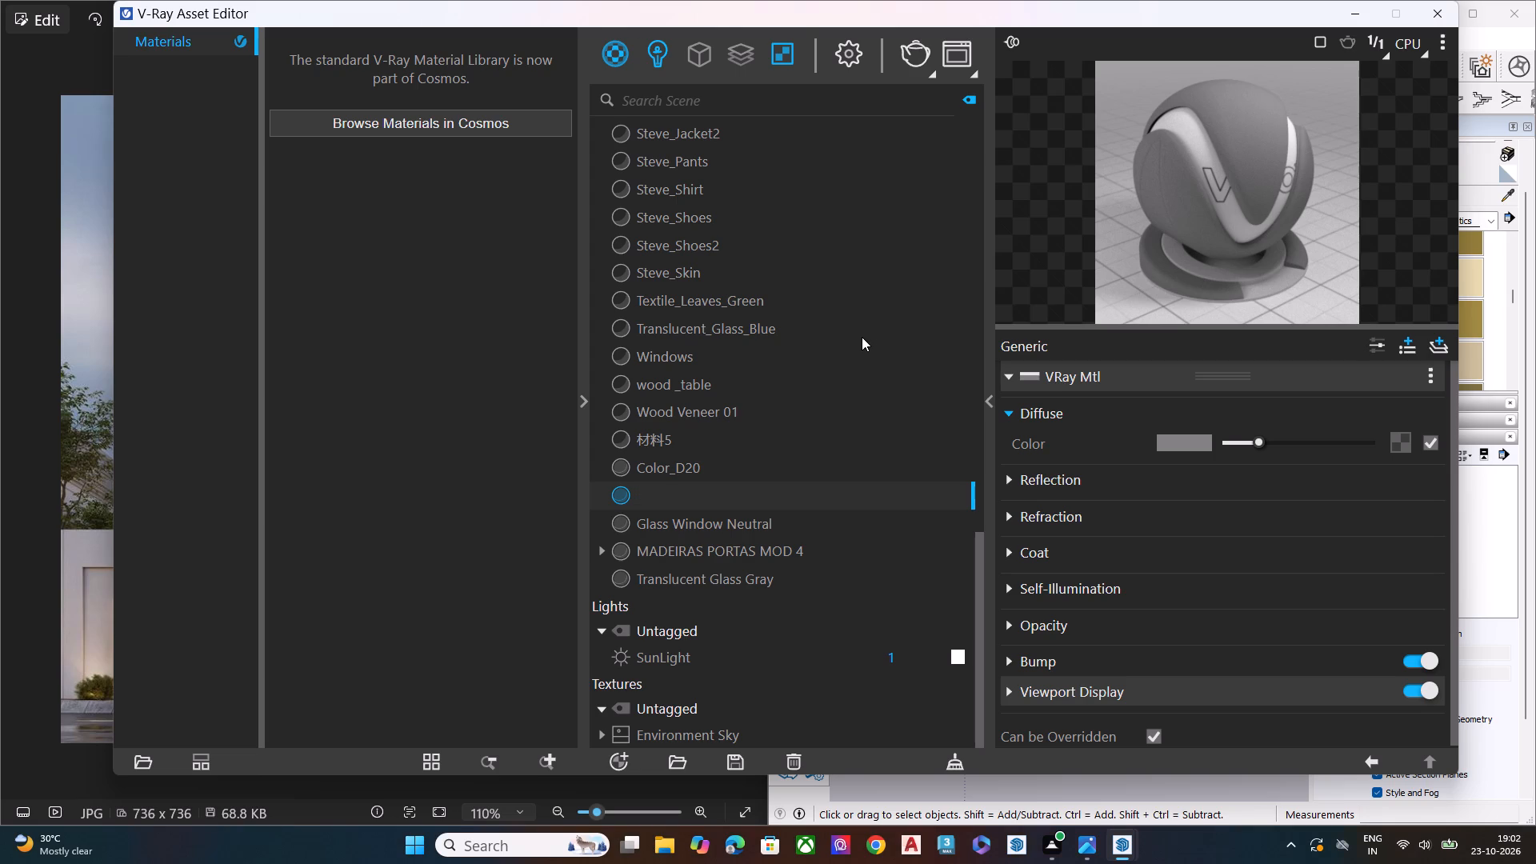
pyautogui.write('COLOUR')
pyautogui.press('Return')
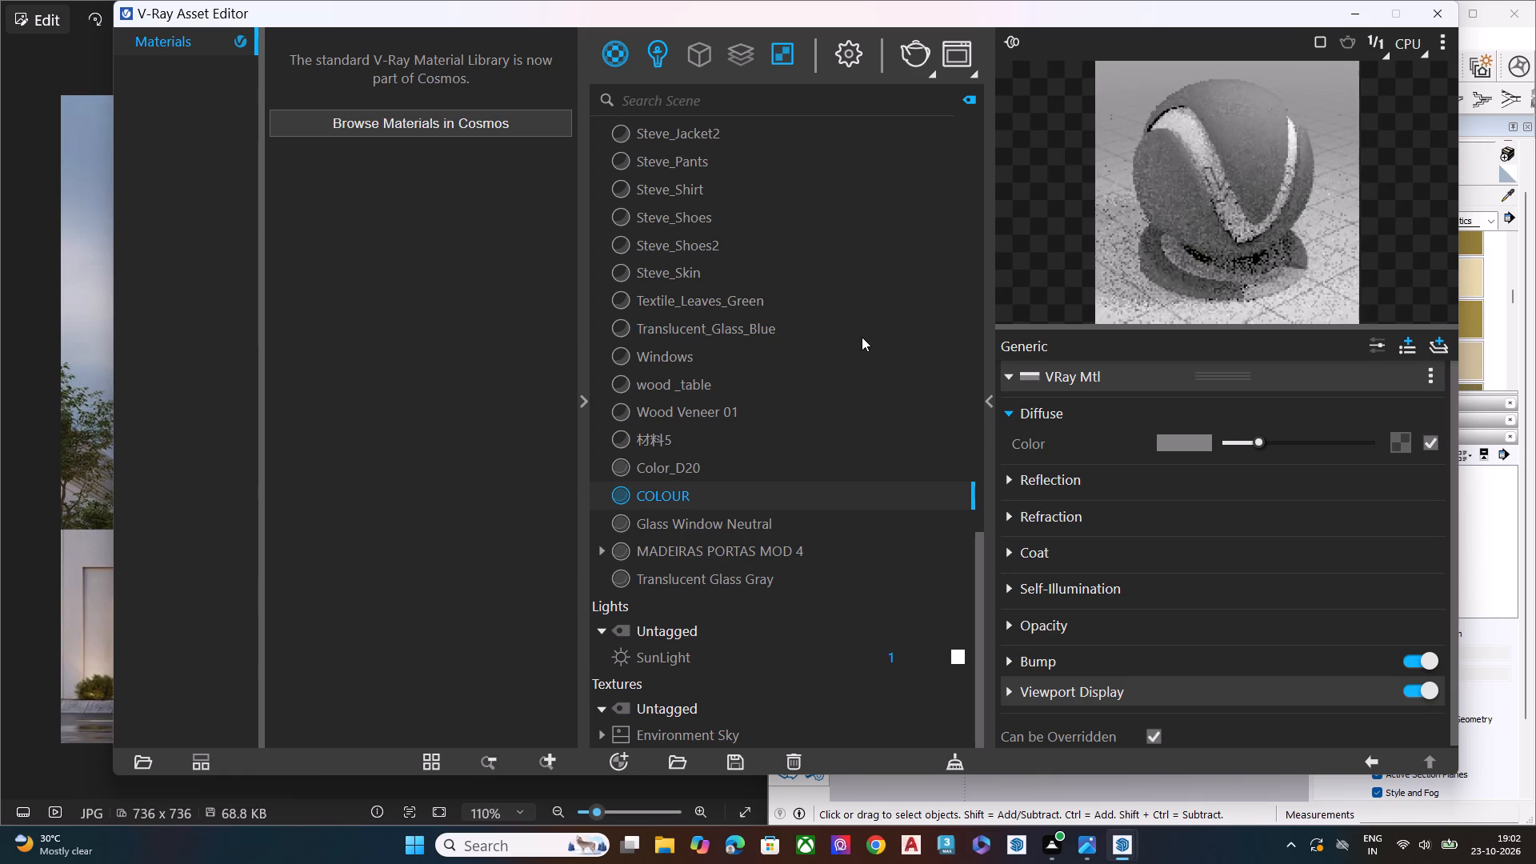
# Open the COLOUR material's diffuse colour for editing and set the colour value range to 0 to 255.
pyautogui.click(1198, 442)
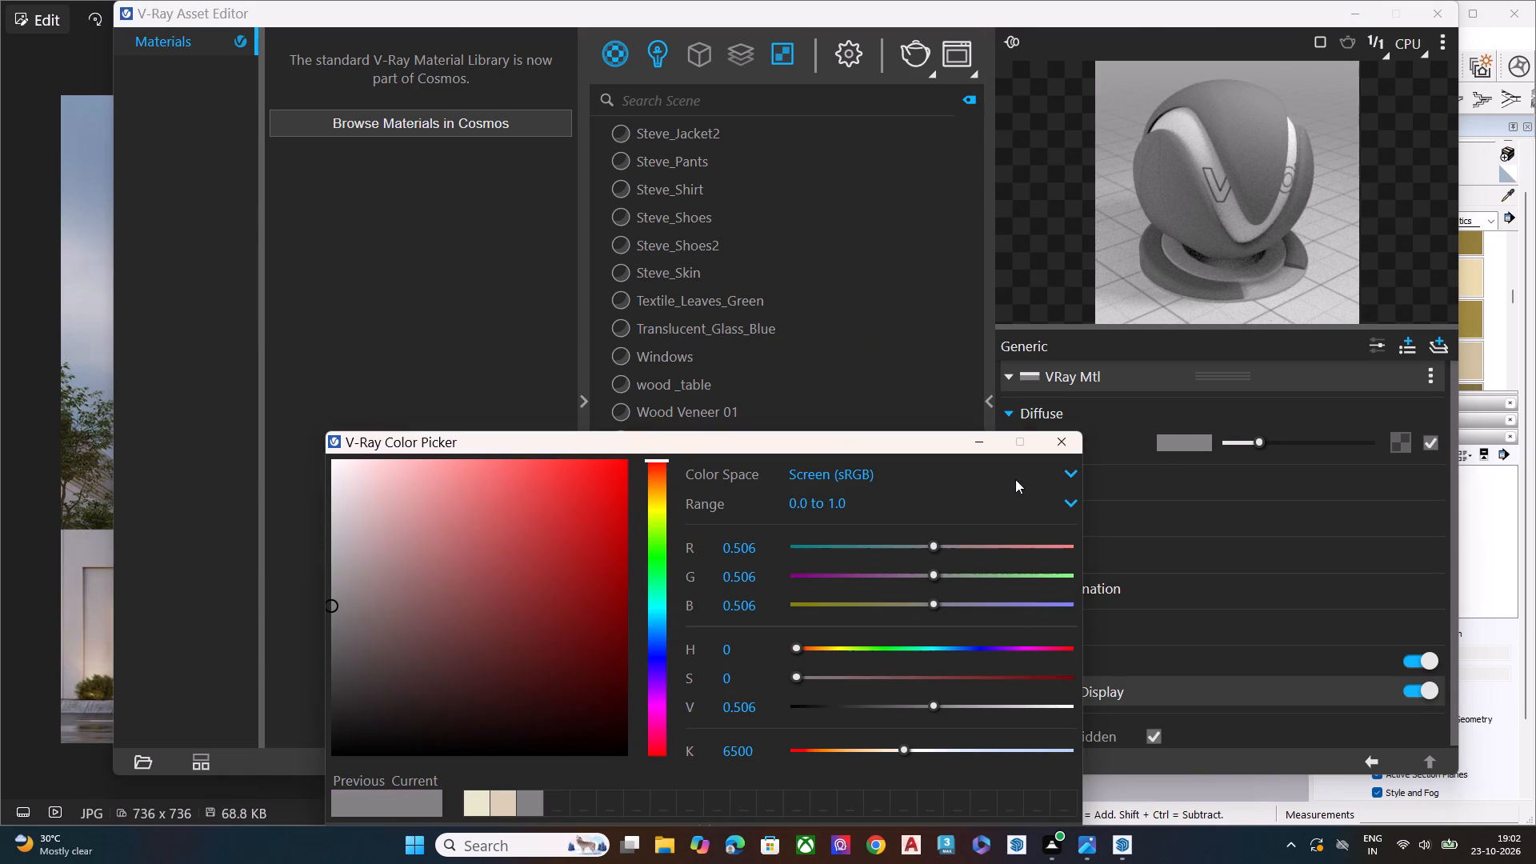
pyautogui.click(914, 503)
pyautogui.click(894, 573)
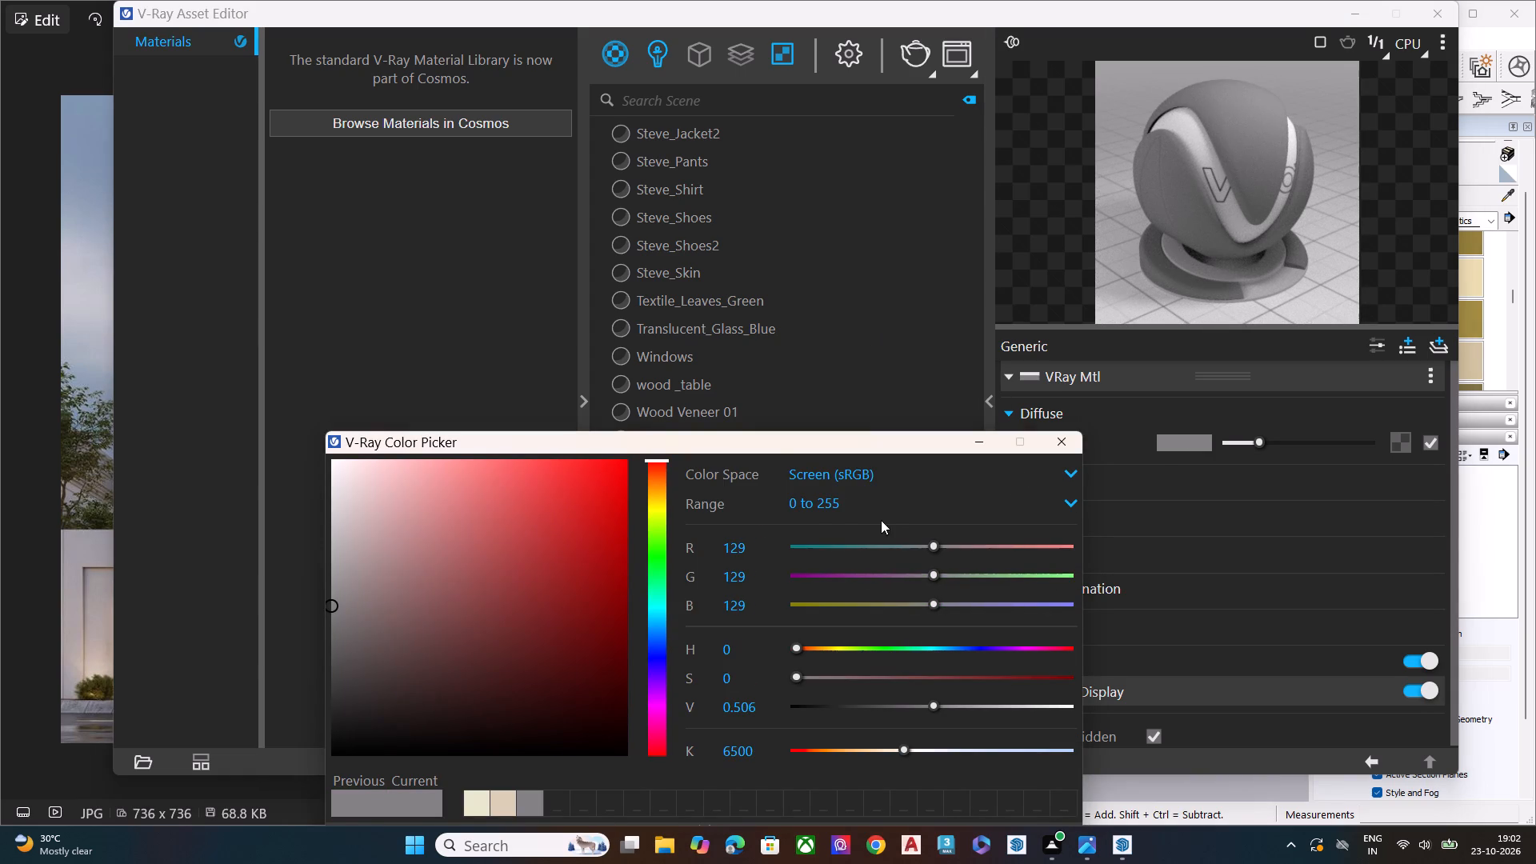
pyautogui.moveTo(776, 450); pyautogui.dragTo(781, 182)
# Set the red value of COLOUR's diffuse colour to 245.
pyautogui.click(779, 276)
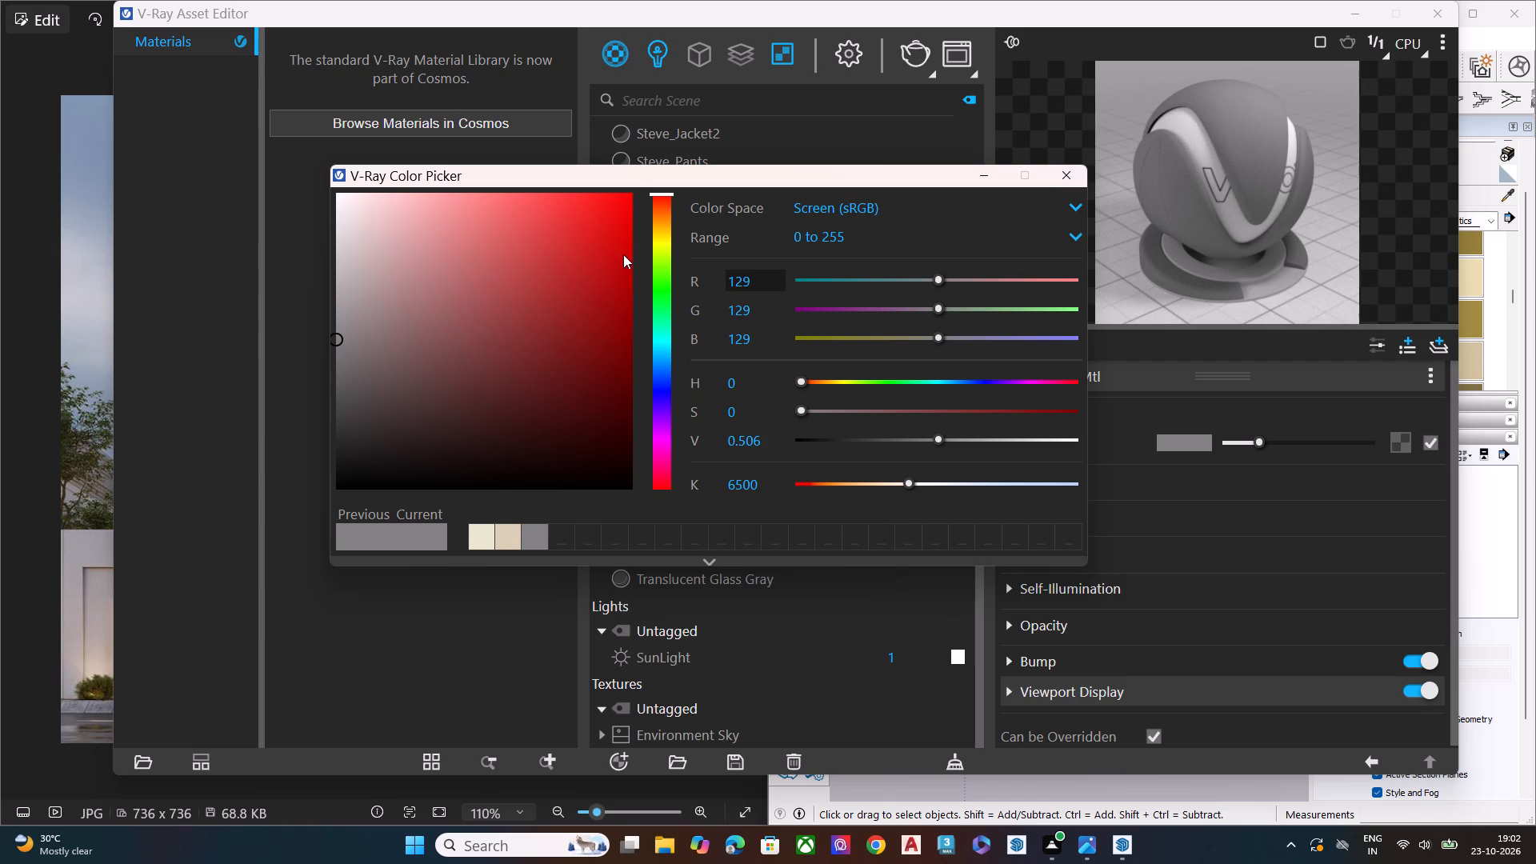
pyautogui.press('BackSpace')
pyautogui.press('BackSpace')
pyautogui.press('BackSpace')
pyautogui.press('BackSpace')
pyautogui.press('BackSpace')
pyautogui.press('BackSpace')
pyautogui.press('BackSpace')
pyautogui.press('BackSpace')
pyautogui.press('BackSpace')
pyautogui.press('3')
pyautogui.press('BackSpace')
pyautogui.write('245')
pyautogui.press('Return')
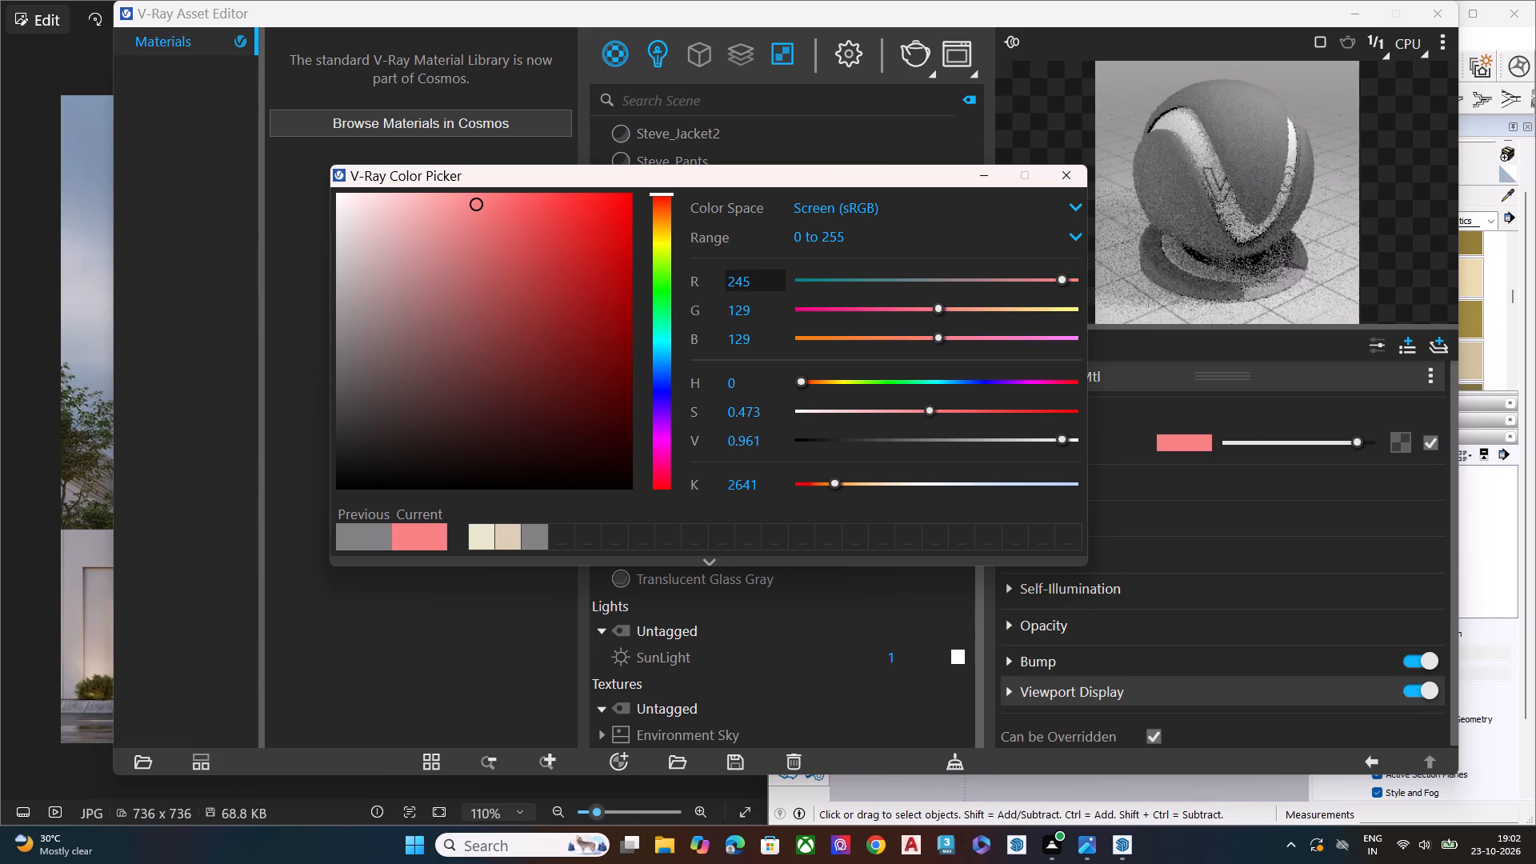
# Set the green value of COLOUR's diffuse colour to 242.
pyautogui.click(760, 312)
pyautogui.press('BackSpace')
pyautogui.press('BackSpace')
pyautogui.press('BackSpace')
pyautogui.press('BackSpace')
pyautogui.press('BackSpace')
pyautogui.press('BackSpace')
pyautogui.press('BackSpace')
pyautogui.press('BackSpace')
pyautogui.press('BackSpace')
pyautogui.press('BackSpace')
pyautogui.press('BackSpace')
pyautogui.press('BackSpace')
pyautogui.press('BackSpace')
pyautogui.press('BackSpace')
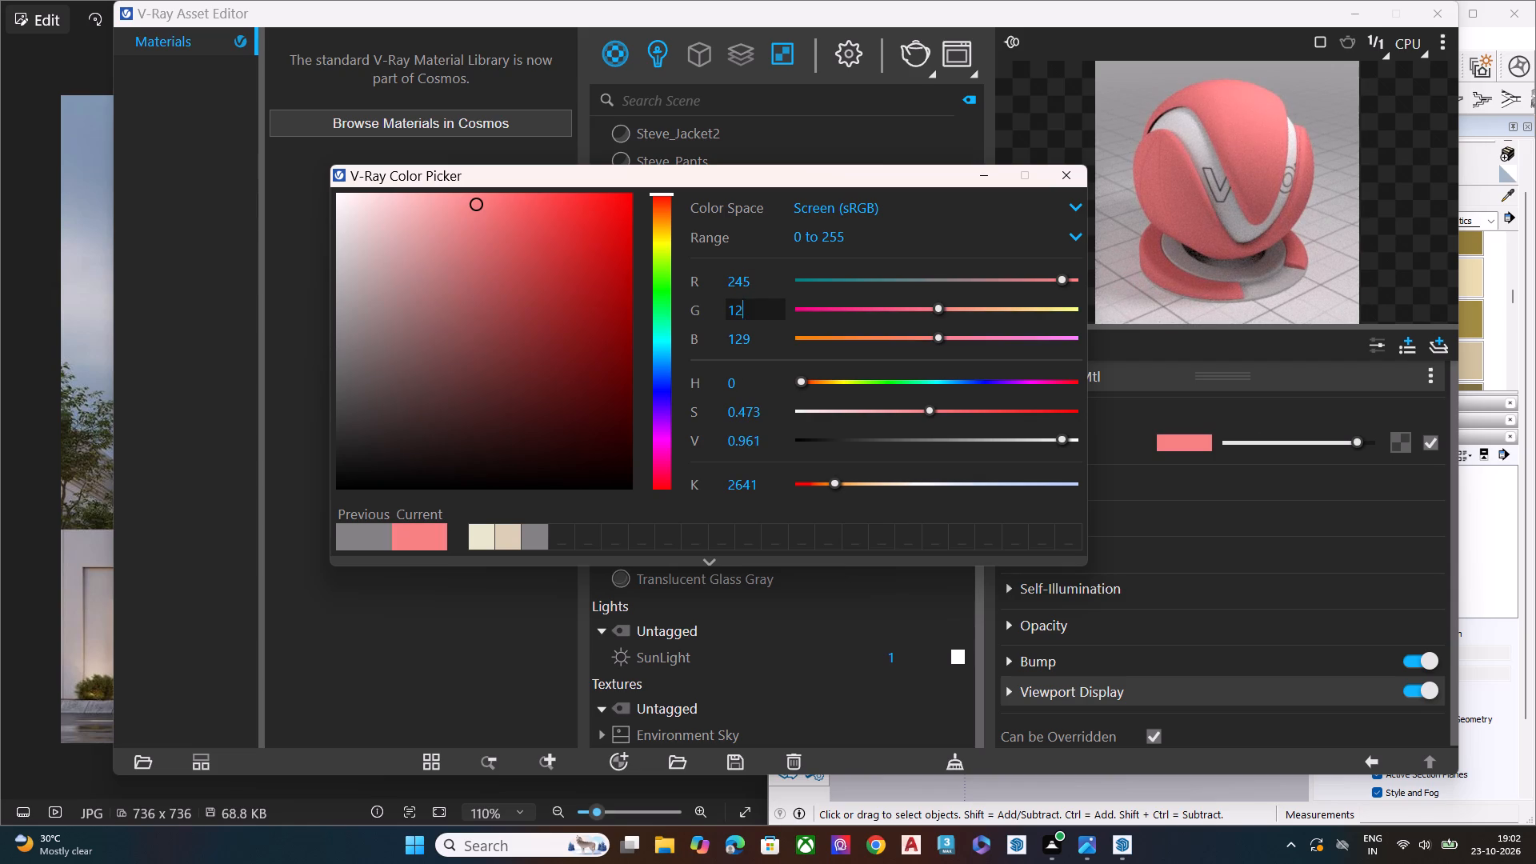
pyautogui.write('242')
pyautogui.press('Return')
# Set the blue value of COLOUR's diffuse colour to 234.
pyautogui.click(764, 346)
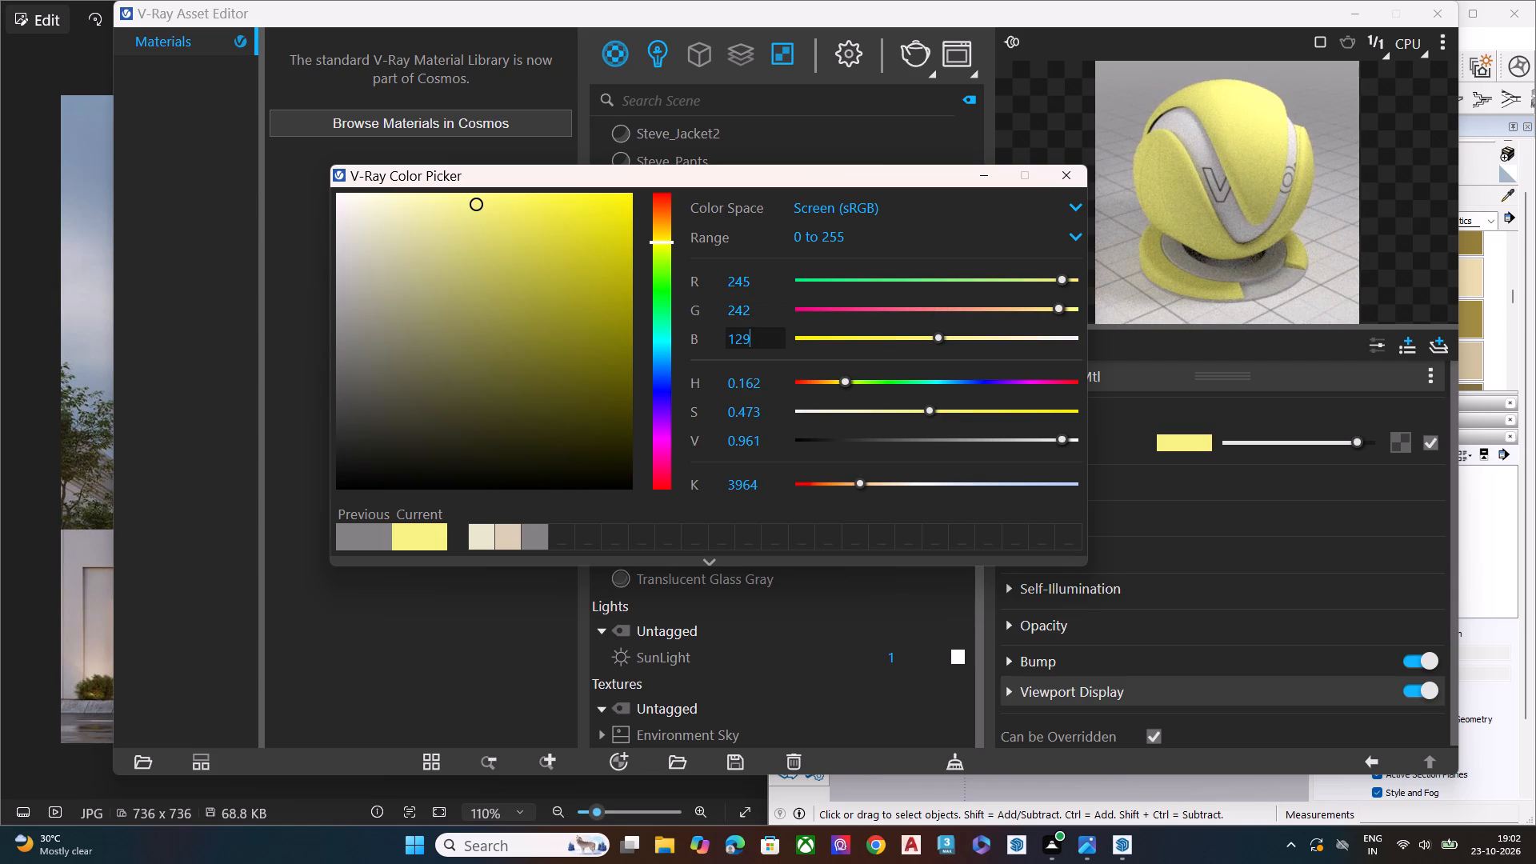
pyautogui.press('BackSpace')
pyautogui.press('BackSpace')
pyautogui.press('BackSpace')
pyautogui.press('BackSpace')
pyautogui.press('BackSpace')
pyautogui.press('BackSpace')
pyautogui.press('BackSpace')
pyautogui.write('23')
pyautogui.press('4')
pyautogui.press('Return')
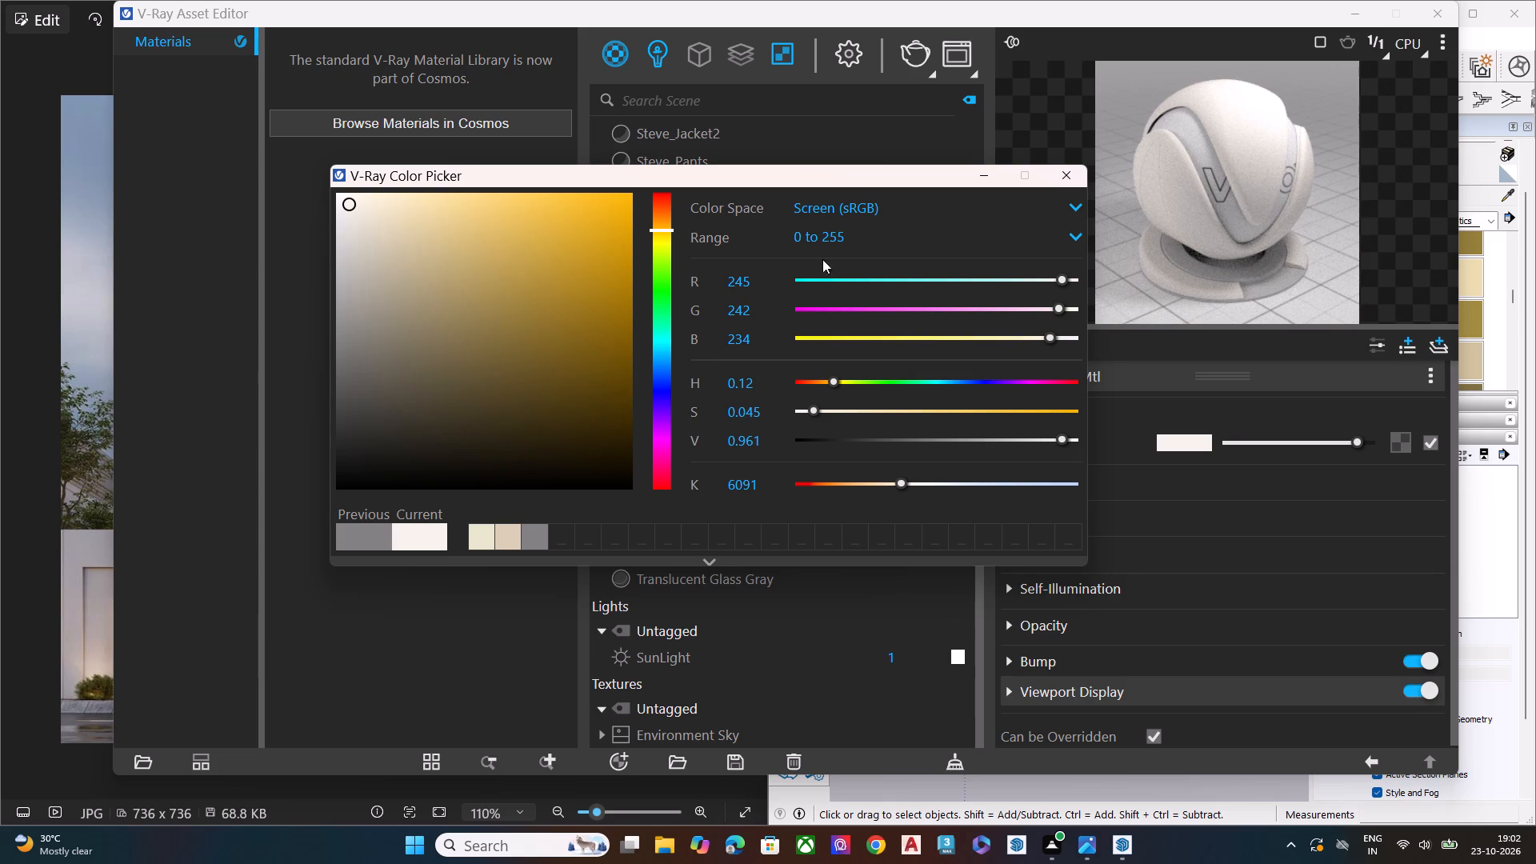
# Paint the front faces of the vertical fins on the upper facade with the COLOUR material.
pyautogui.click(1068, 185)
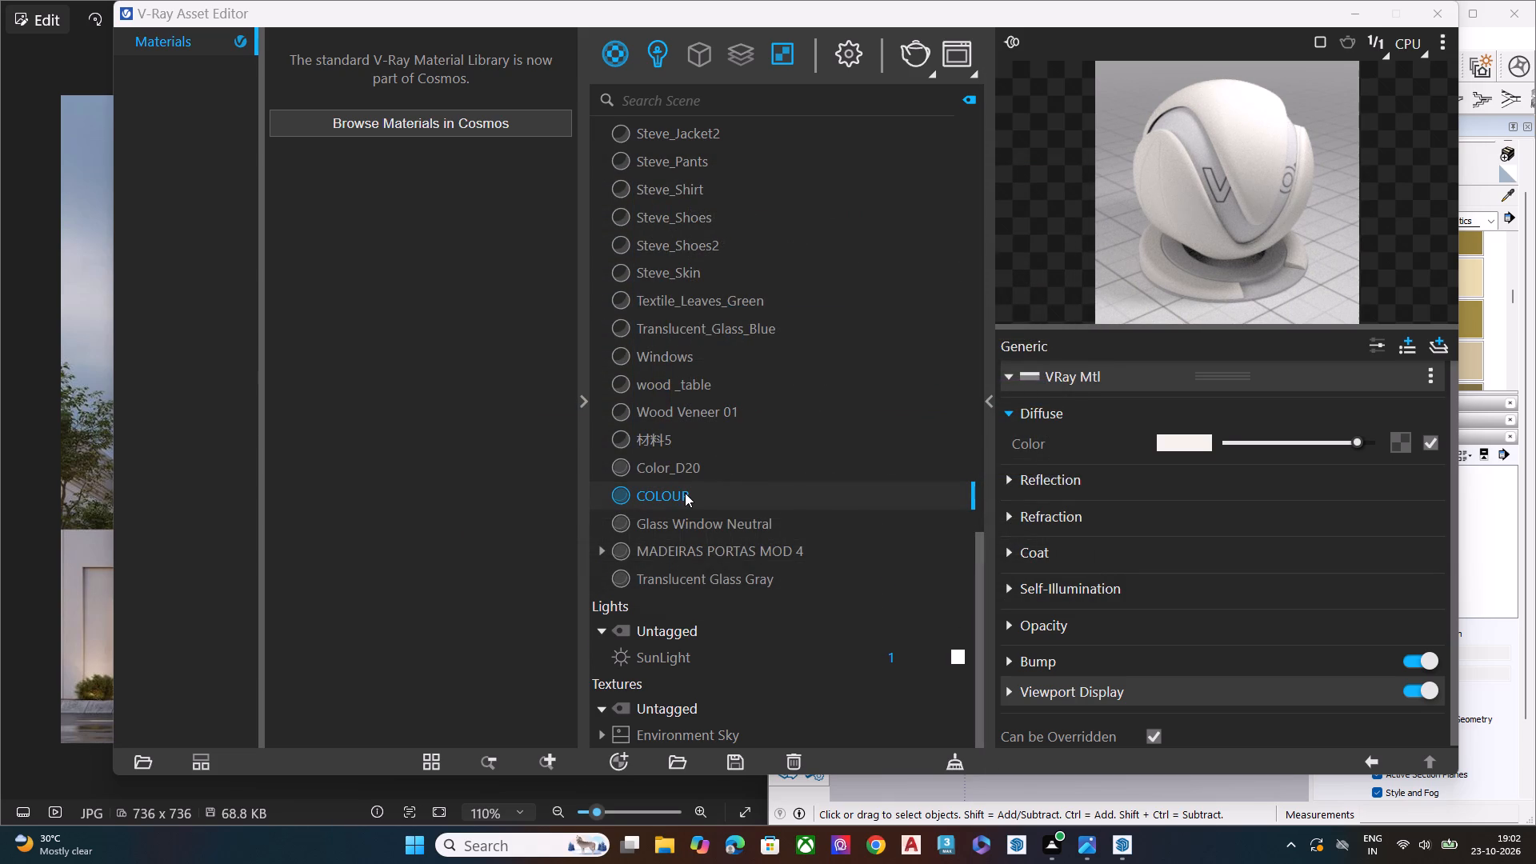
pyautogui.click(685, 493)
pyautogui.click(1360, 10)
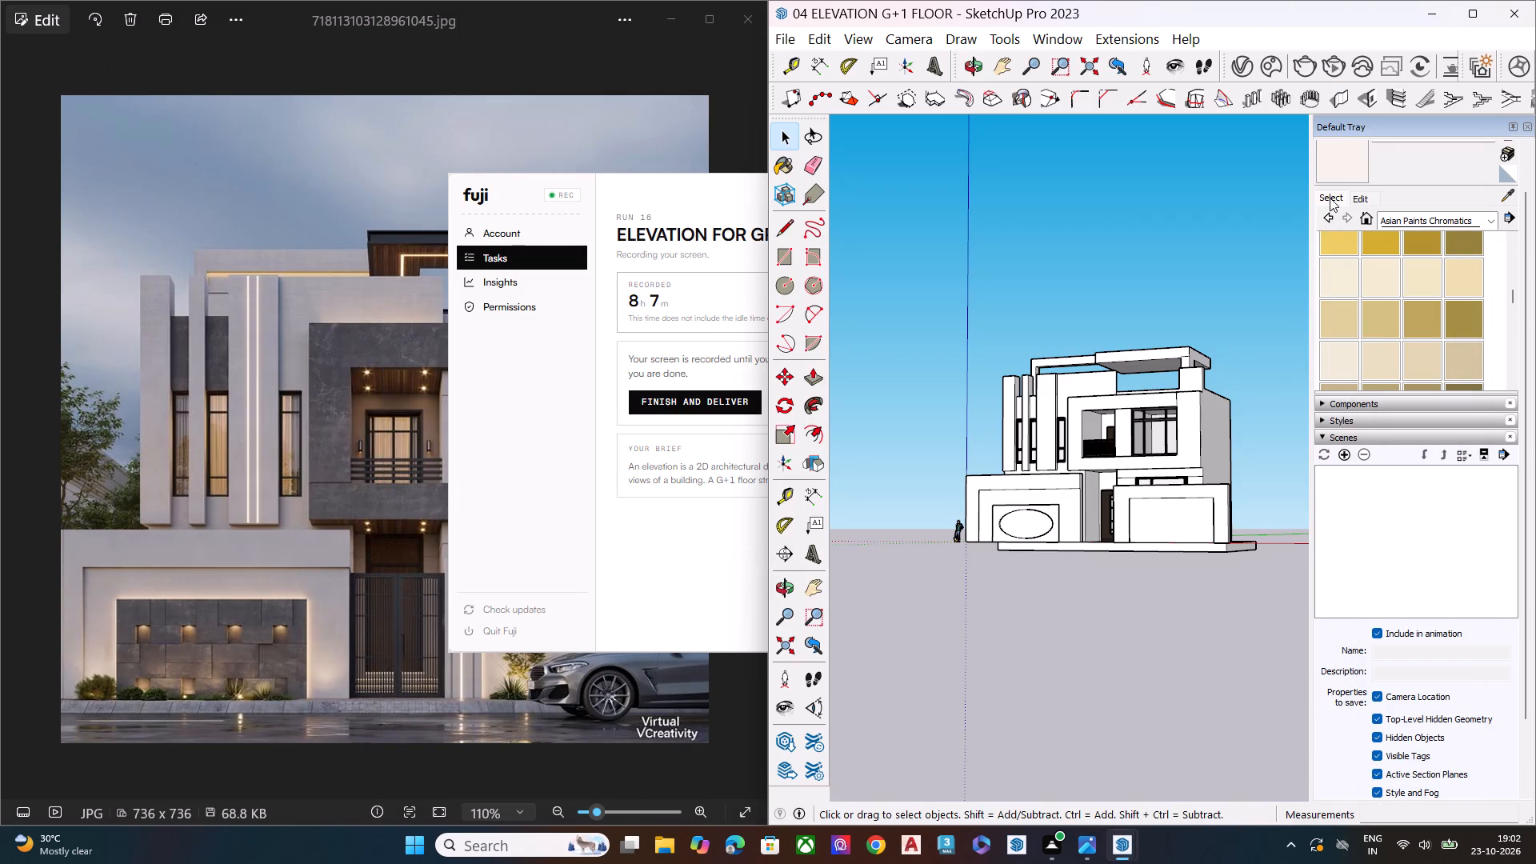
pyautogui.click(1340, 160)
pyautogui.scroll(-5, 1037, 522)
pyautogui.moveTo(1055, 543); pyautogui.dragTo(1226, 549, button='middle')
pyautogui.scroll(2, 1106, 468)
pyautogui.scroll(-1, 1092, 464)
pyautogui.scroll(5, 1092, 464)
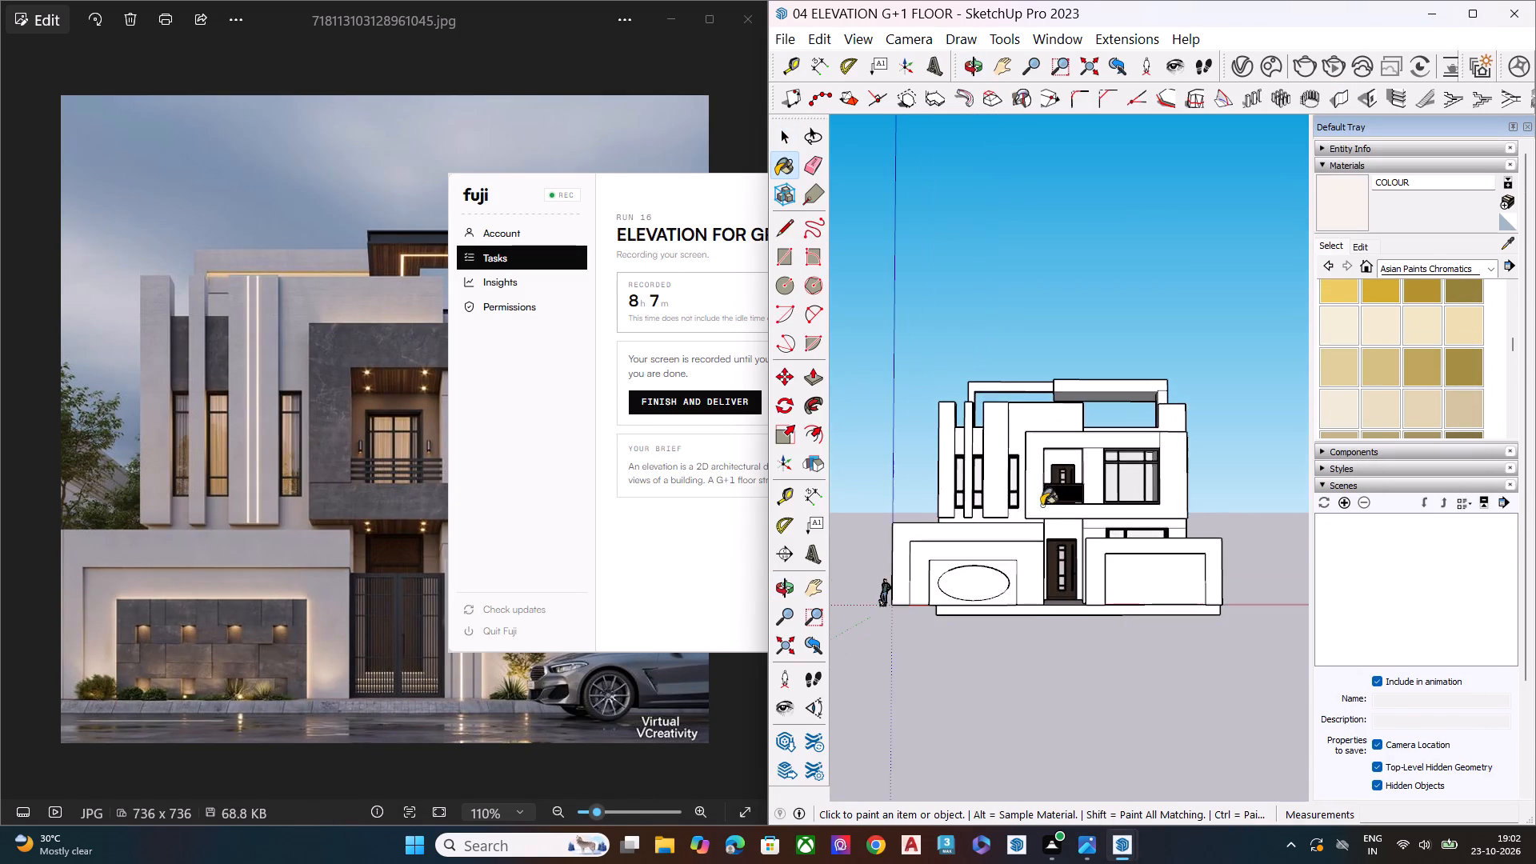
pyautogui.scroll(8, 902, 438)
pyautogui.doubleClick(1047, 438)
pyautogui.moveTo(1086, 516); pyautogui.dragTo(536, 602, button='middle')
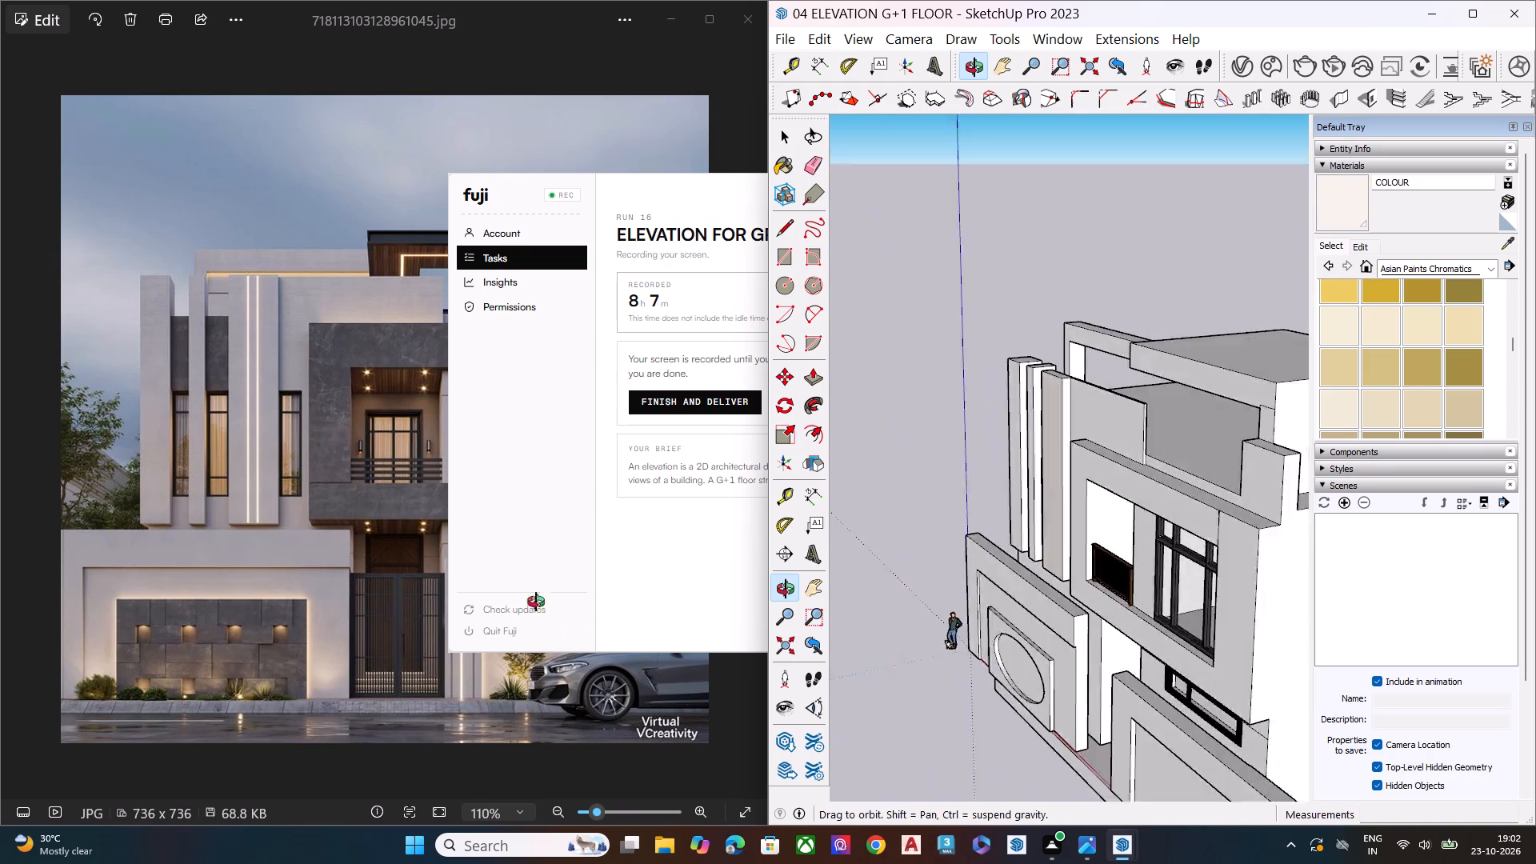
pyautogui.moveTo(536, 602); pyautogui.dragTo(966, 526, button='middle')
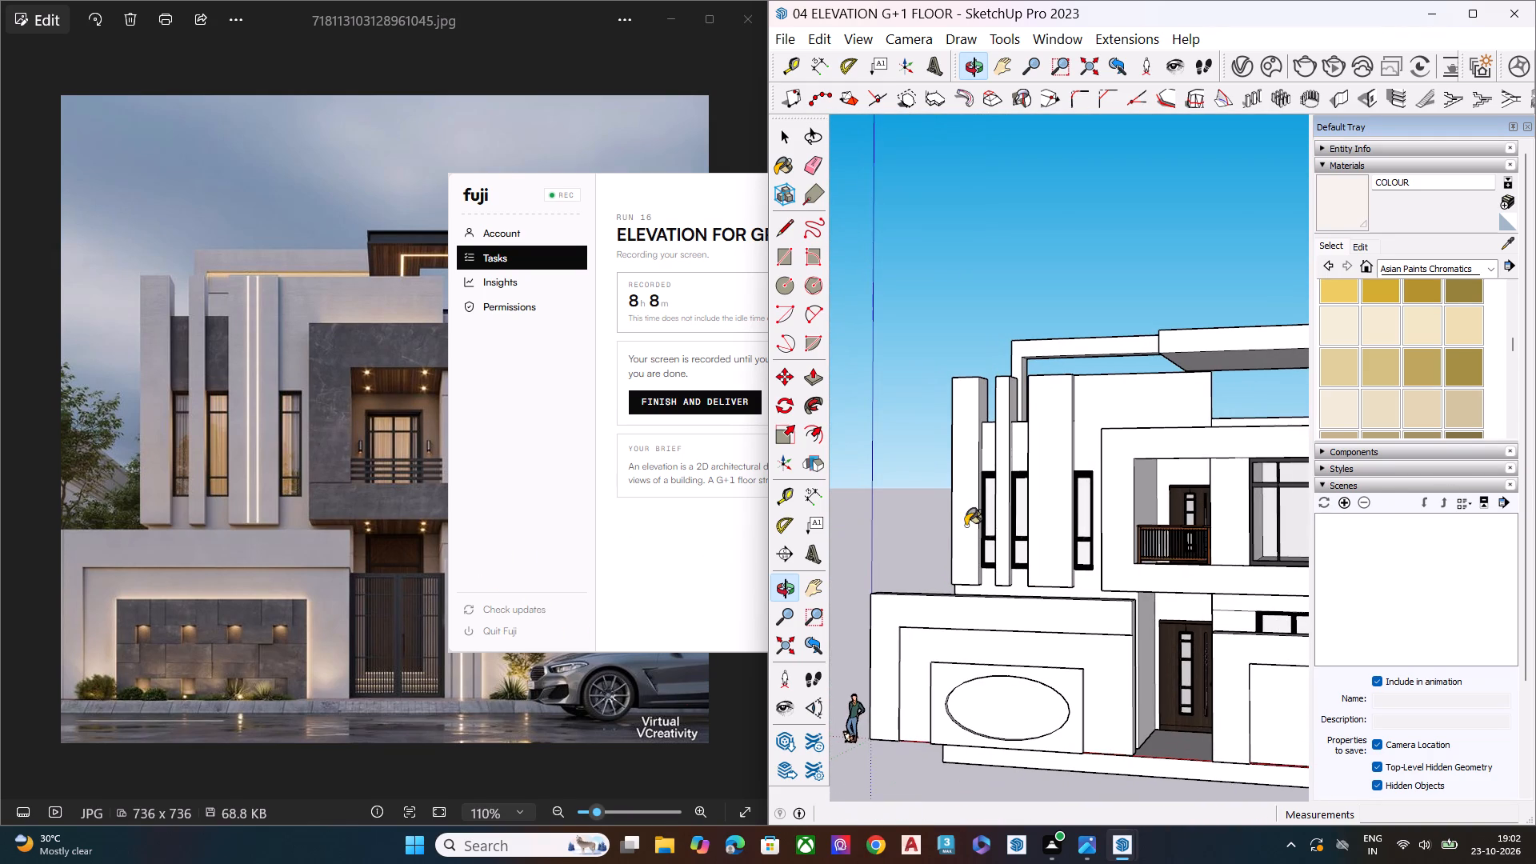
pyautogui.scroll(1, 998, 394)
pyautogui.scroll(-1, 998, 394)
pyautogui.scroll(1, 998, 394)
pyautogui.scroll(-4, 998, 394)
pyautogui.scroll(6, 998, 394)
pyautogui.click(1010, 388)
pyautogui.click(938, 434)
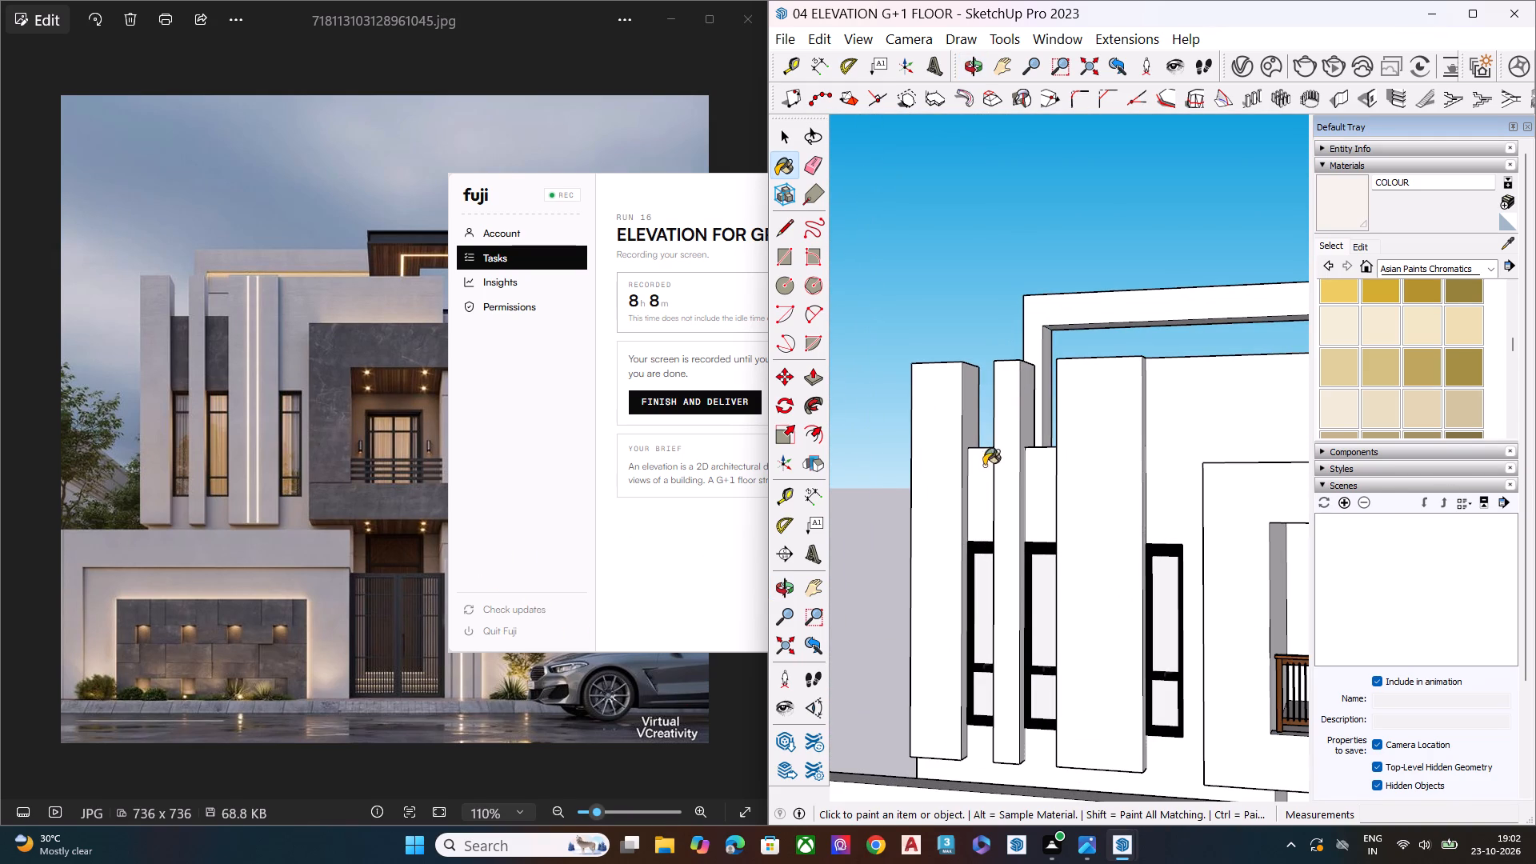
# Paint the exposed side faces of the three vertical fins with the COLOUR material.
pyautogui.moveTo(973, 468); pyautogui.dragTo(707, 638, button='middle')
pyautogui.scroll(1, 982, 390)
pyautogui.scroll(-1, 983, 387)
pyautogui.scroll(8, 983, 387)
pyautogui.click(997, 375)
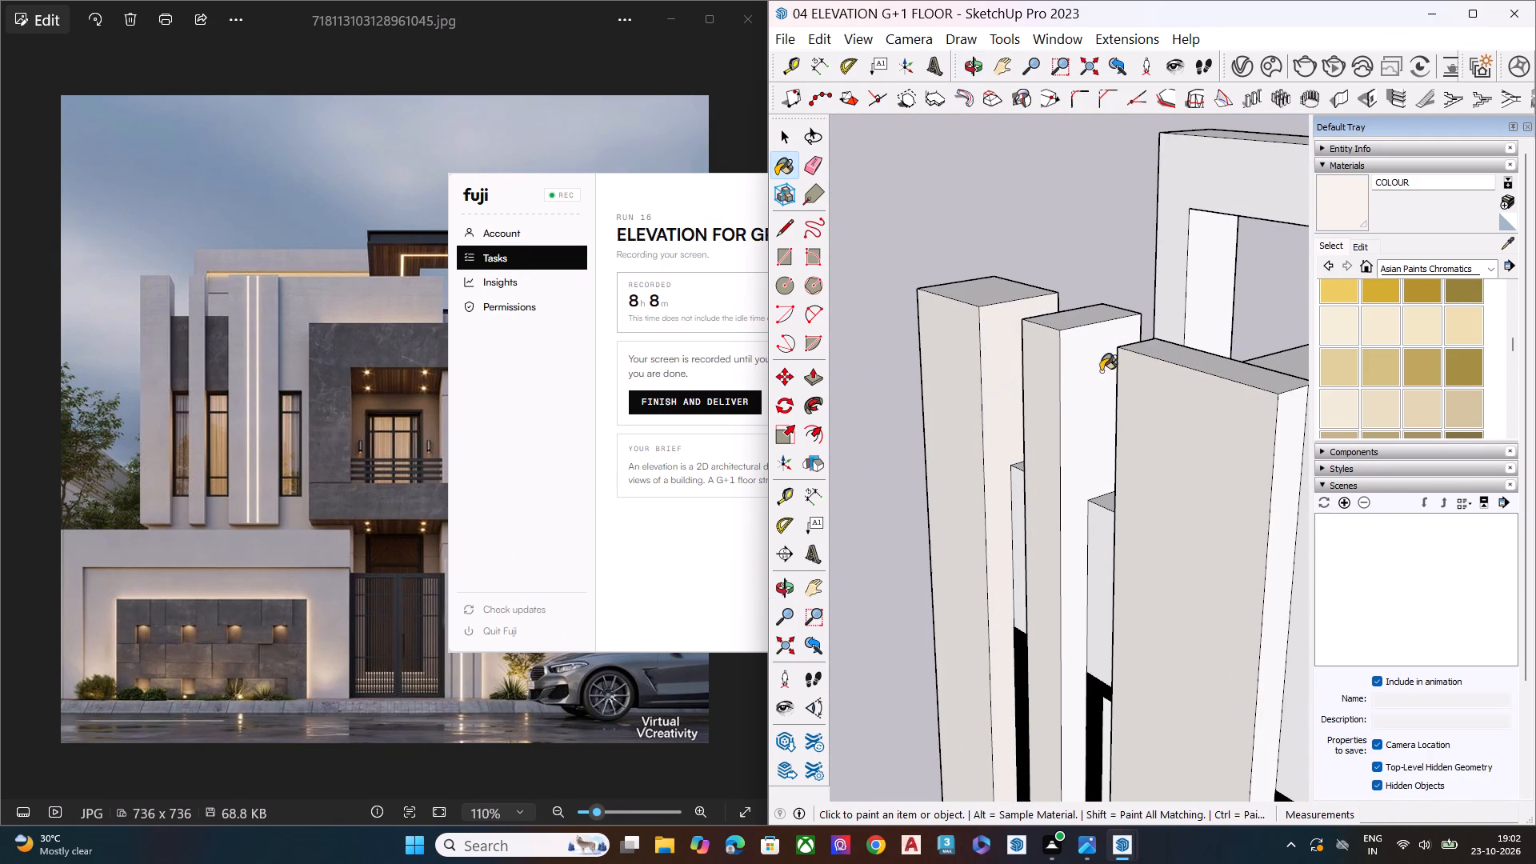
pyautogui.click(1101, 371)
pyautogui.click(1077, 321)
pyautogui.click(971, 288)
pyautogui.click(1211, 381)
pyautogui.click(1224, 373)
pyautogui.click(1282, 429)
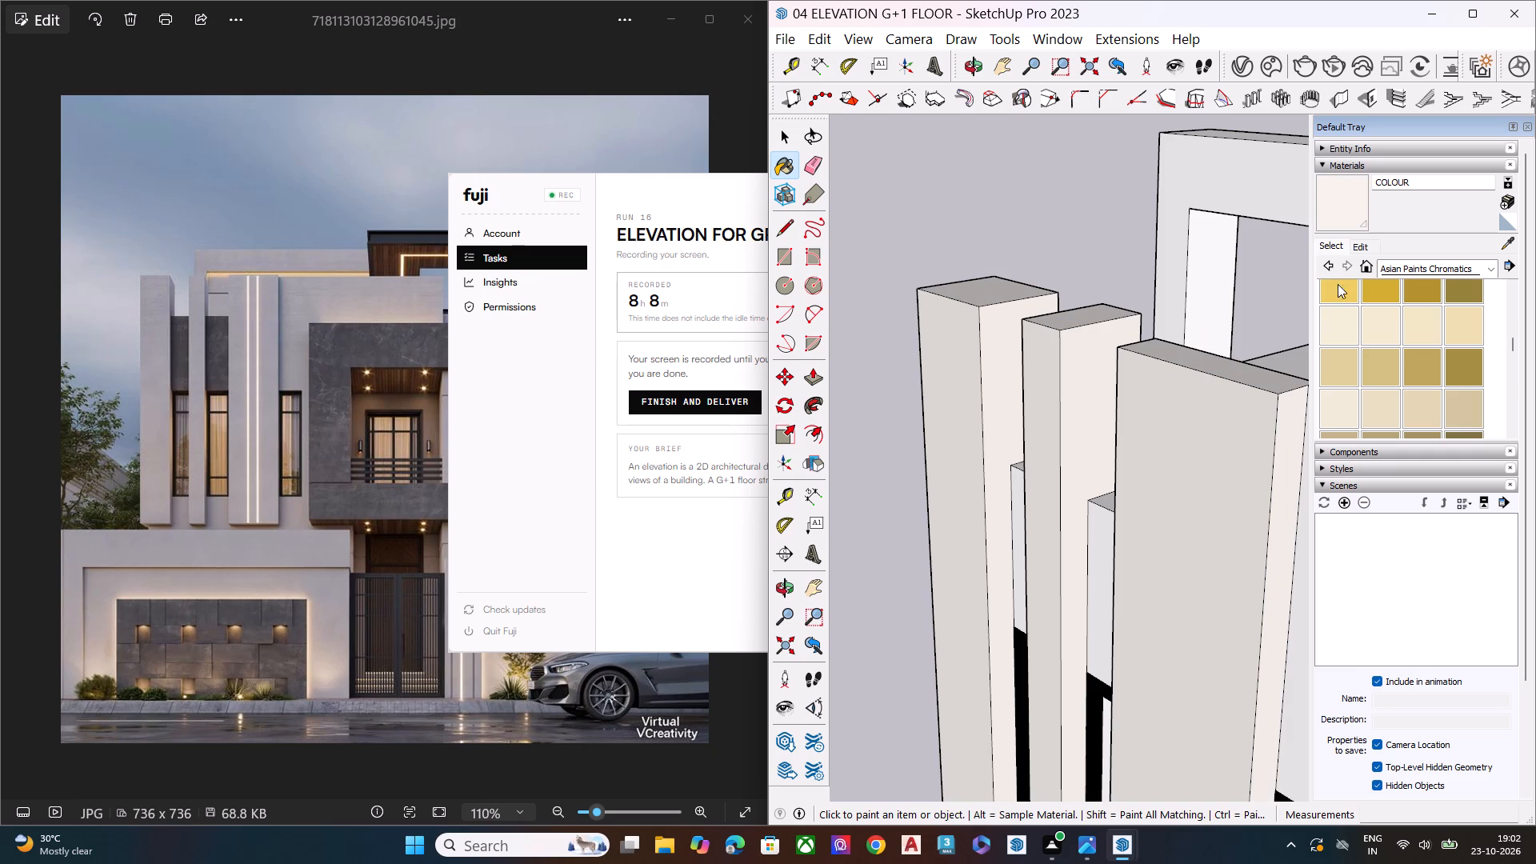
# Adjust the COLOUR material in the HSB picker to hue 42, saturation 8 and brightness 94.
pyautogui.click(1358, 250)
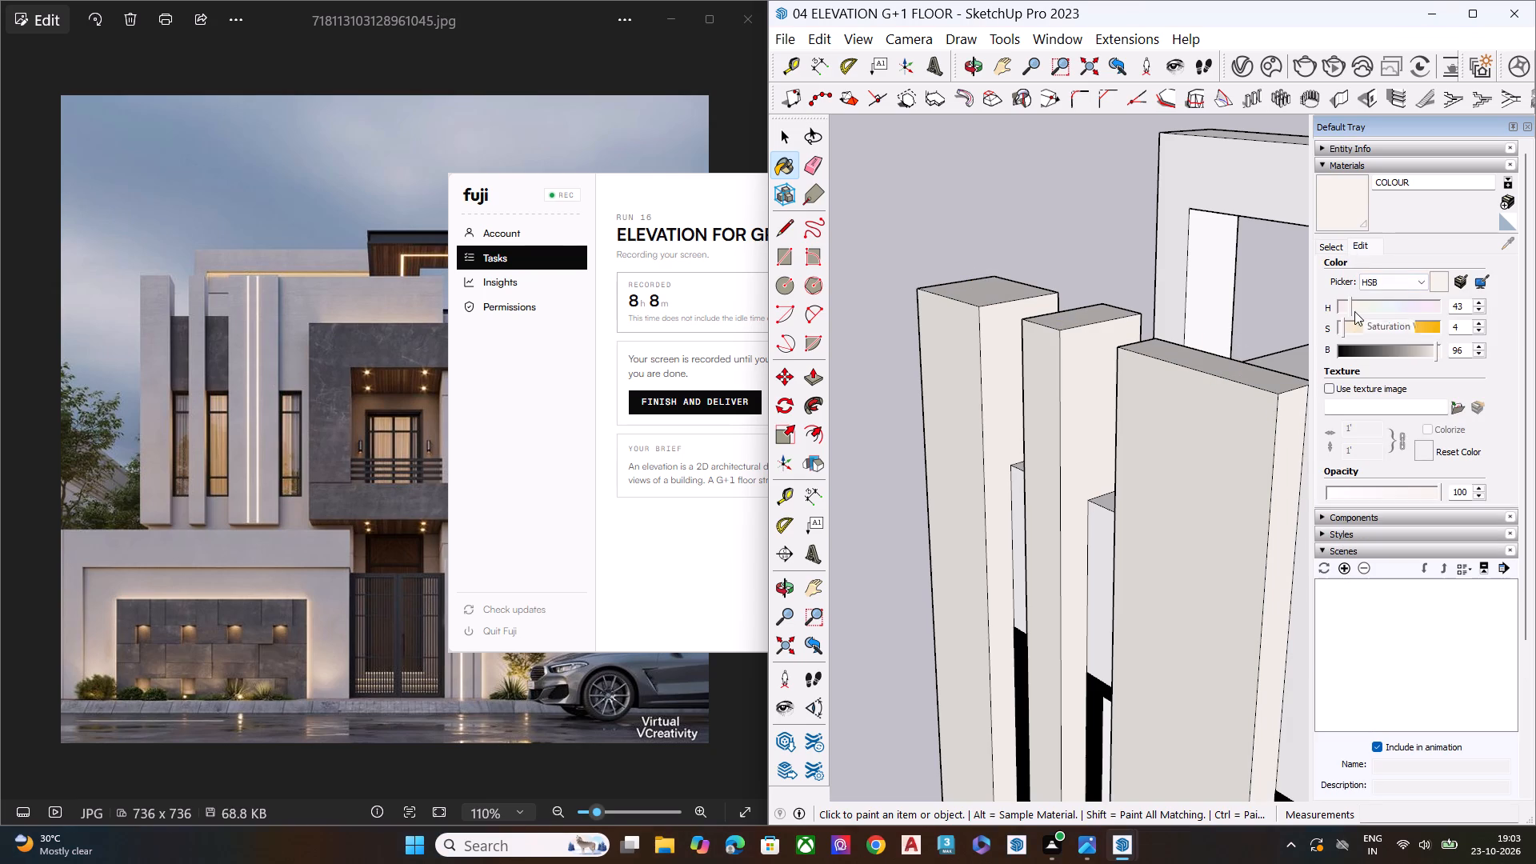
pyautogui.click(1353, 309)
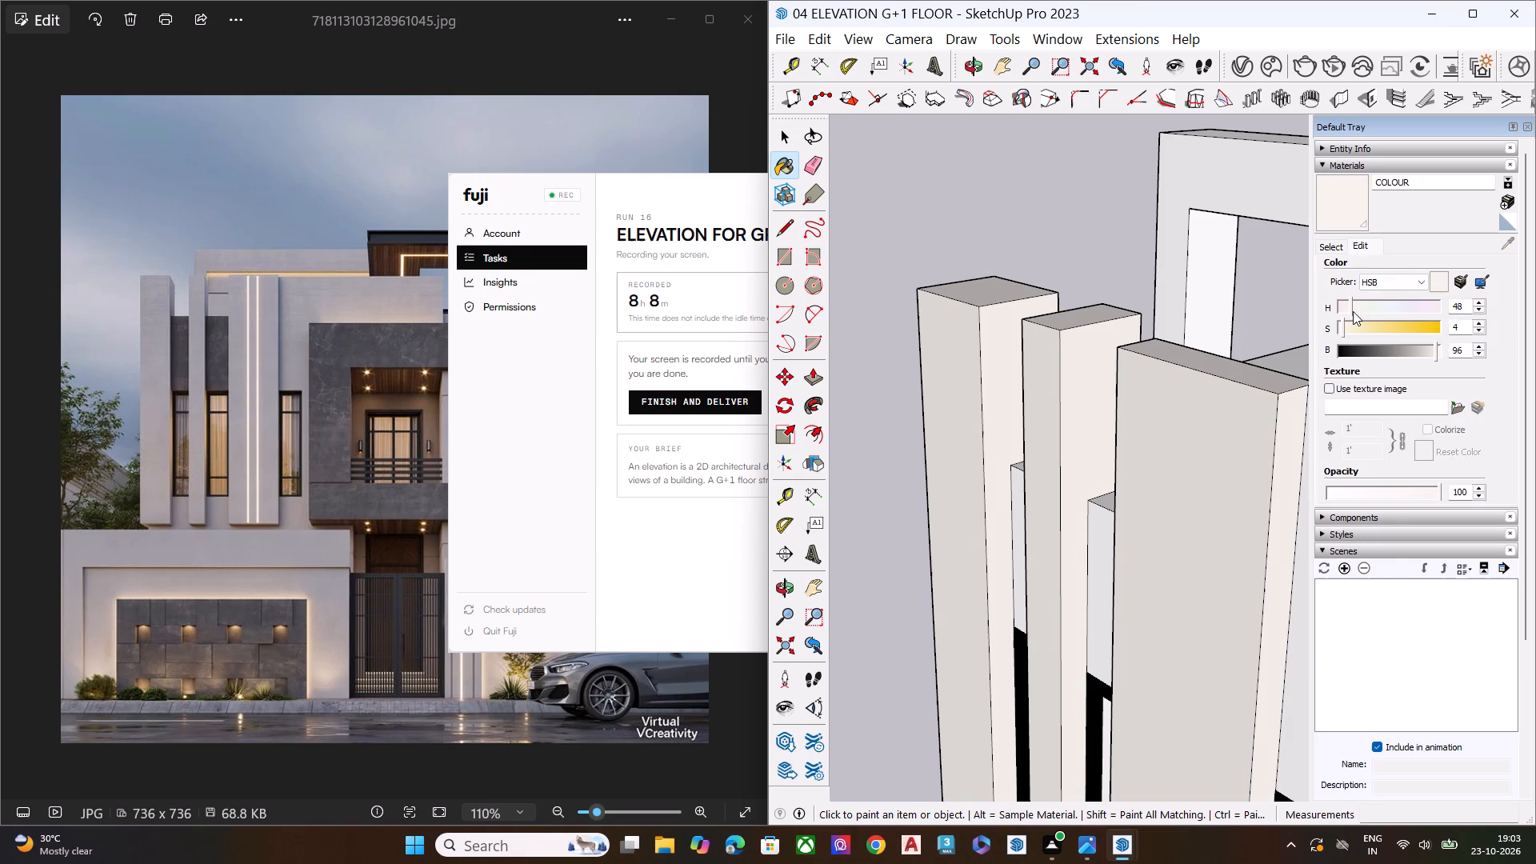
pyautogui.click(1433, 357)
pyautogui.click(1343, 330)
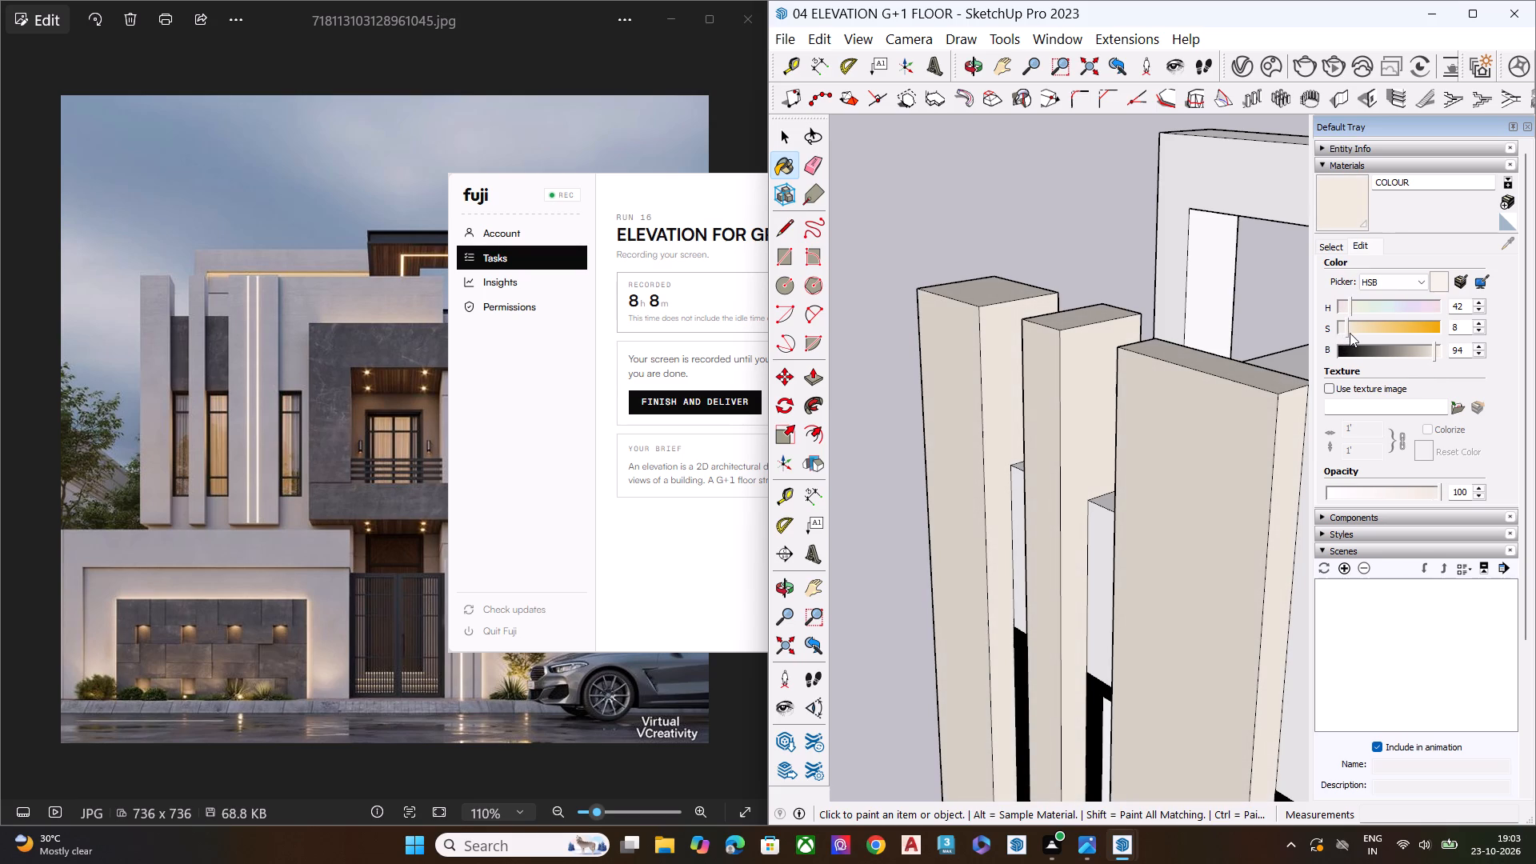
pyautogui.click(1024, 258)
# Paint the projecting first-floor frame around the balcony and window with the COLOUR material.
pyautogui.scroll(-3, 977, 274)
pyautogui.scroll(2, 979, 298)
pyautogui.scroll(-3, 999, 326)
pyautogui.scroll(2, 1004, 333)
pyautogui.scroll(-8, 1022, 358)
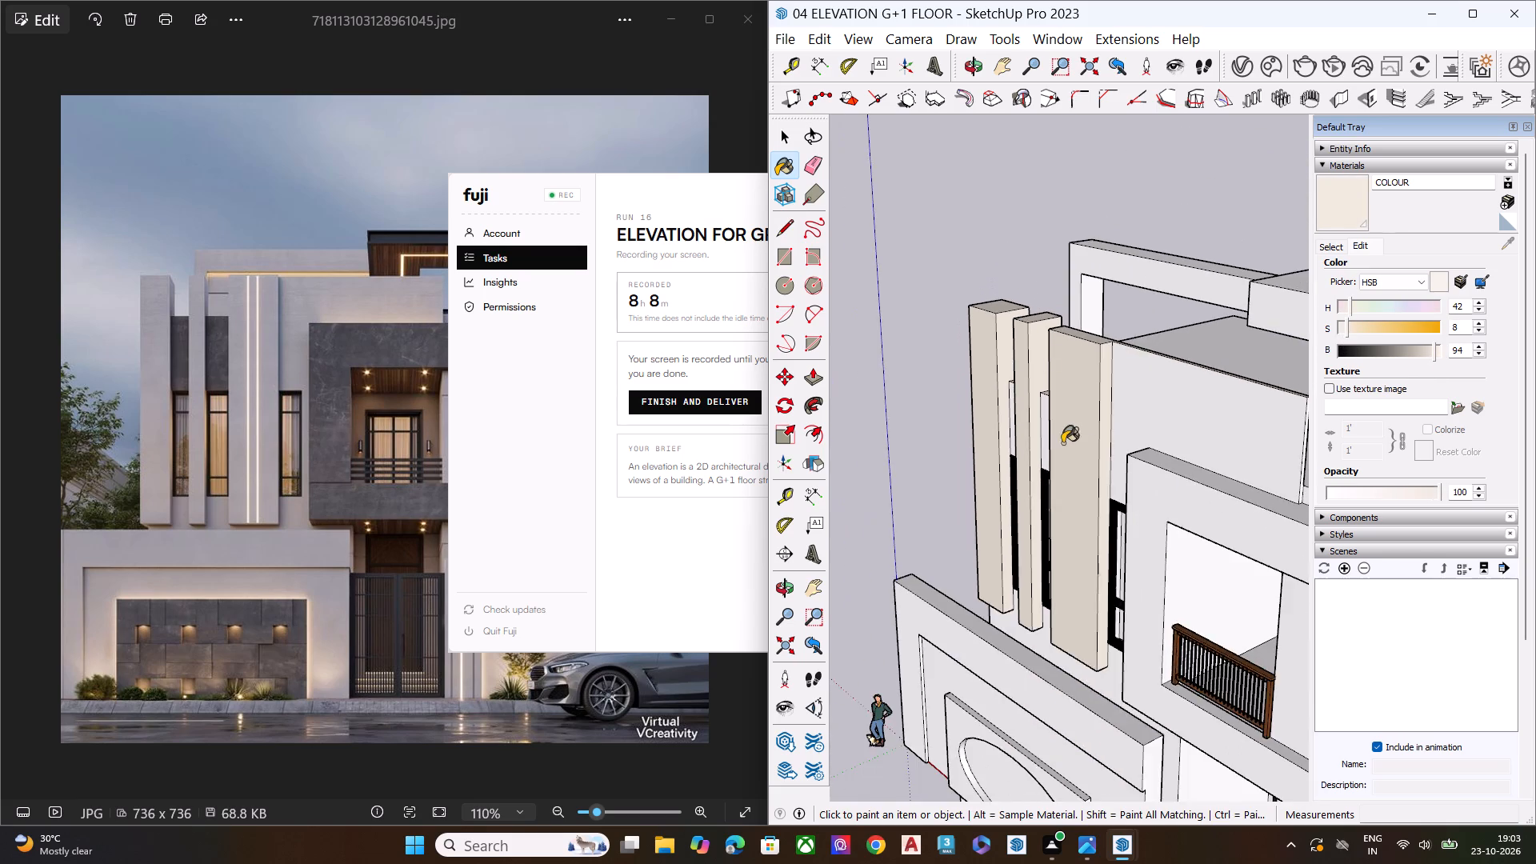
pyautogui.moveTo(1142, 414); pyautogui.dragTo(1302, 354, button='middle')
pyautogui.scroll(-13, 984, 336)
pyautogui.moveTo(1091, 435); pyautogui.dragTo(1308, 370, button='middle')
pyautogui.scroll(3, 1140, 428)
pyautogui.scroll(-2, 1117, 434)
pyautogui.scroll(4, 1115, 434)
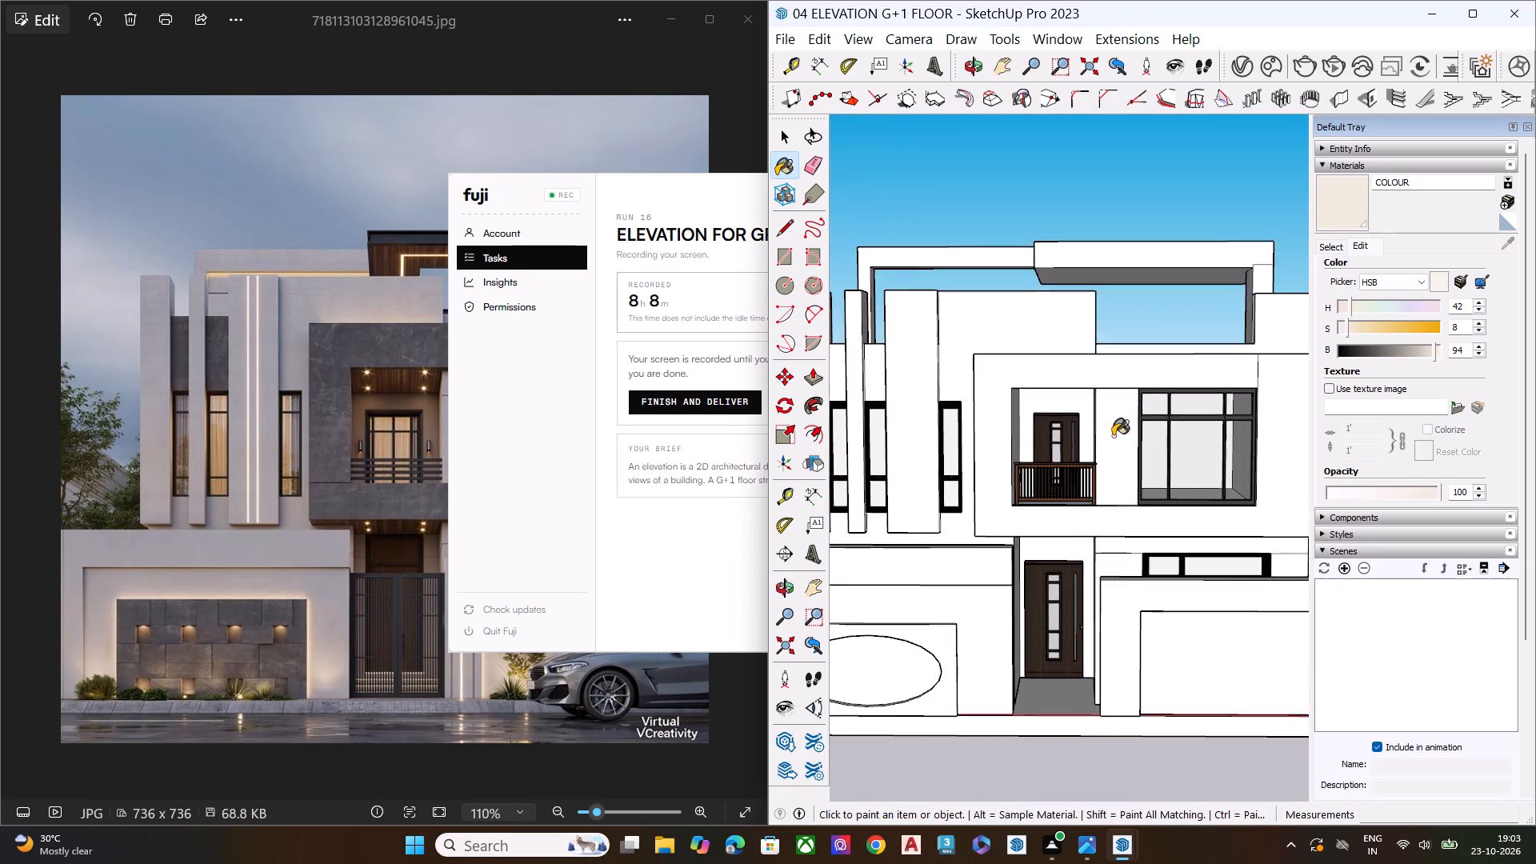
pyautogui.scroll(-8, 1113, 436)
pyautogui.scroll(1, 1059, 430)
pyautogui.scroll(-1, 1053, 430)
pyautogui.scroll(4, 1051, 430)
pyautogui.scroll(1, 1005, 366)
pyautogui.scroll(-1, 1006, 365)
pyautogui.scroll(3, 1006, 365)
pyautogui.scroll(-2, 1010, 366)
pyautogui.scroll(1, 1010, 366)
pyautogui.moveTo(1071, 402); pyautogui.dragTo(705, 676, button='middle')
pyautogui.scroll(5, 1128, 519)
pyautogui.scroll(-1, 1127, 514)
pyautogui.scroll(1, 1127, 514)
pyautogui.scroll(-1, 1127, 514)
pyautogui.click(1007, 403)
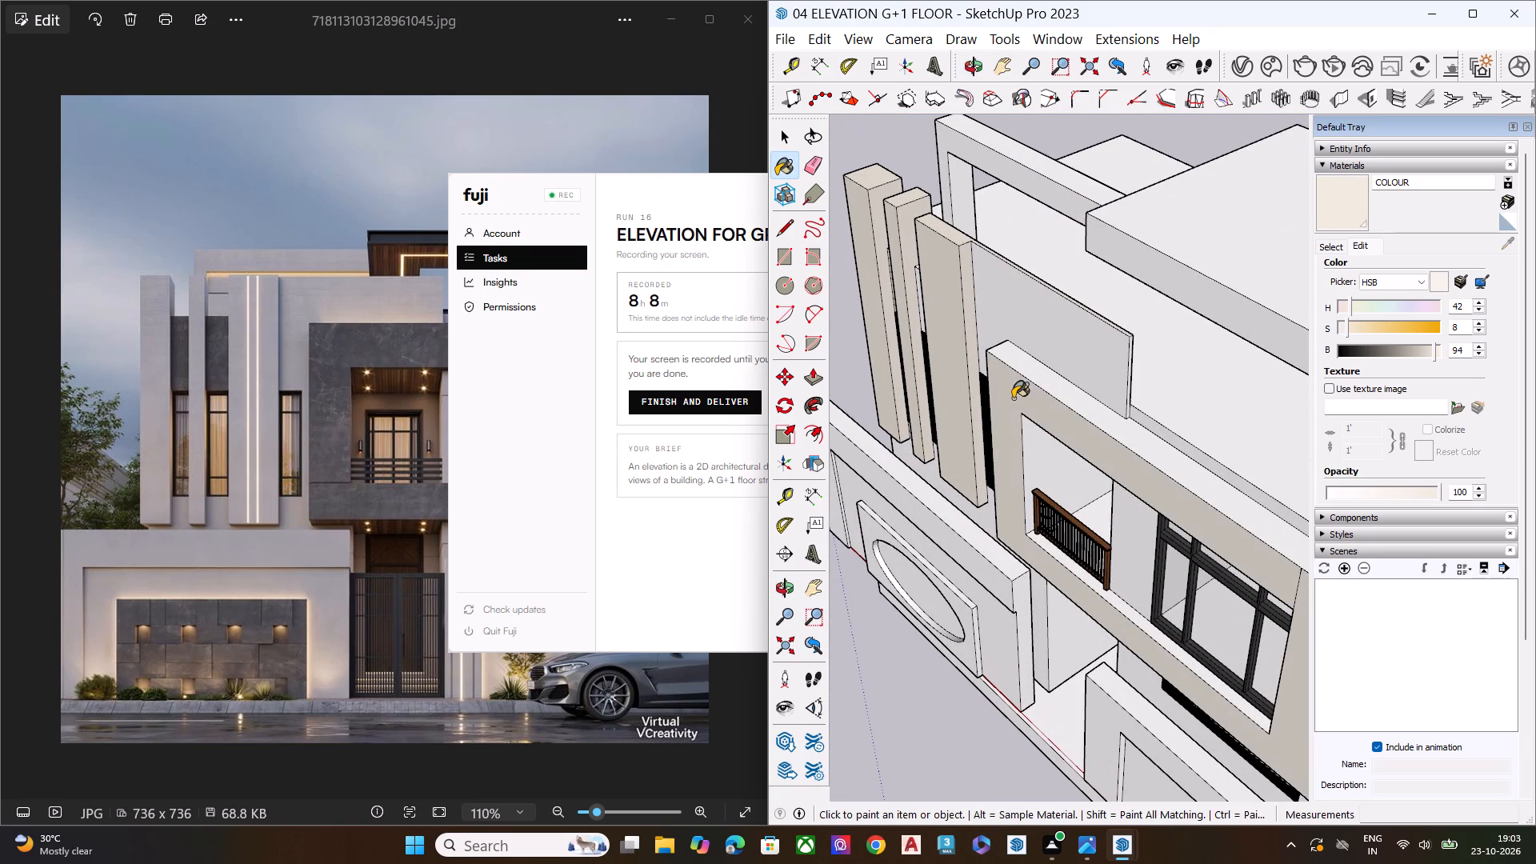
pyautogui.click(1038, 379)
# Compare the painted fins and first-floor frame with the wall colours in the reference elevation photo.
pyautogui.scroll(1, 1069, 460)
pyautogui.scroll(-4, 1065, 473)
pyautogui.scroll(2, 1060, 484)
pyautogui.scroll(-4, 1060, 485)
pyautogui.moveTo(1018, 518); pyautogui.dragTo(1098, 318, button='middle')
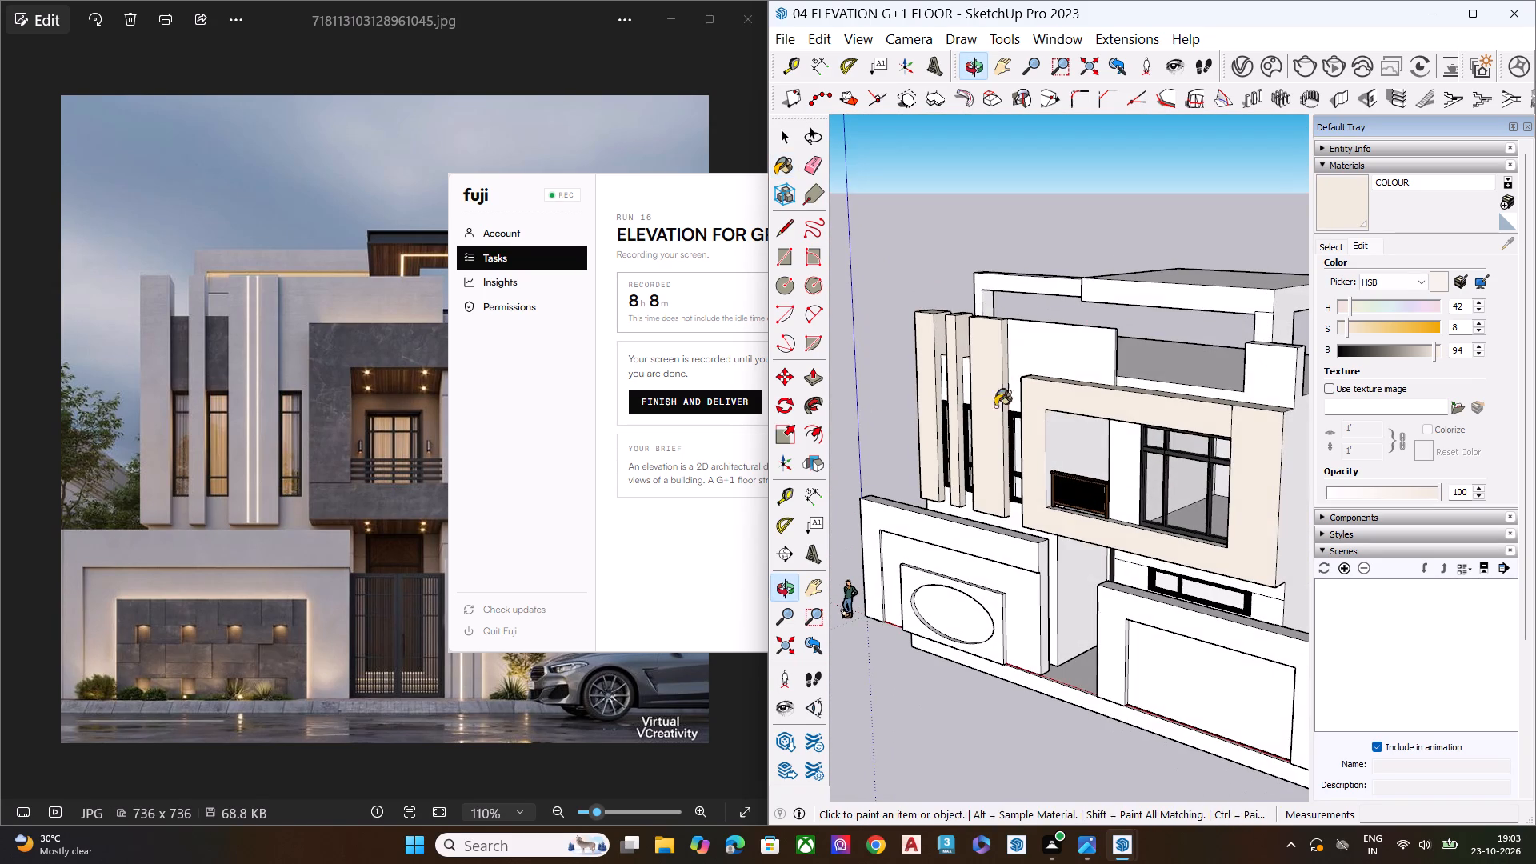
pyautogui.click(547, 37)
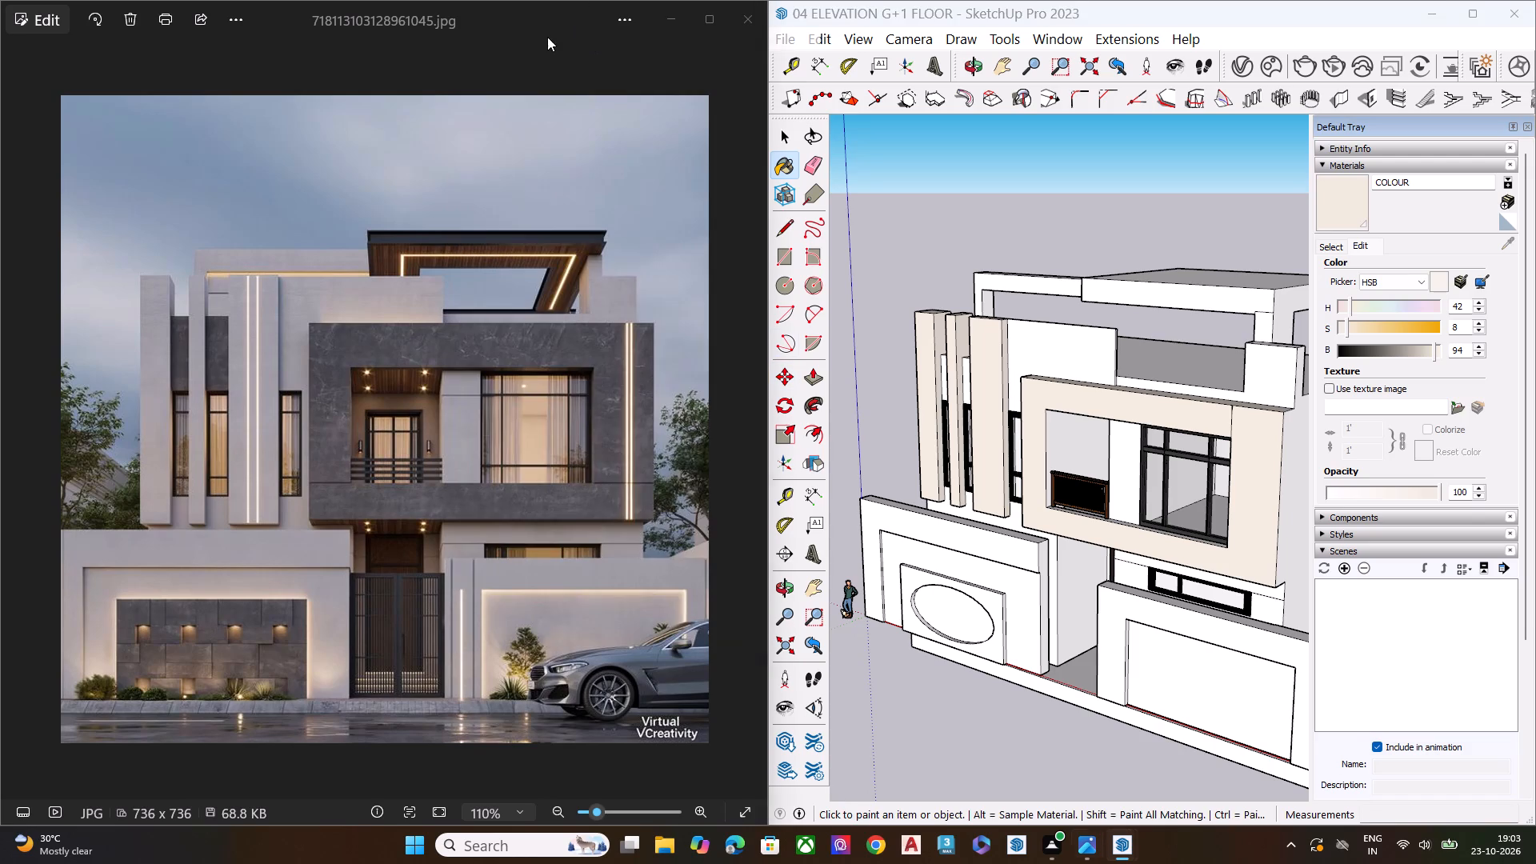
pyautogui.scroll(-8, 1005, 409)
pyautogui.moveTo(1114, 441); pyautogui.dragTo(1207, 329, button='middle')
pyautogui.scroll(3, 1124, 346)
pyautogui.scroll(-1, 1100, 358)
pyautogui.scroll(5, 1106, 378)
pyautogui.moveTo(896, 438); pyautogui.dragTo(1246, 427, button='middle')
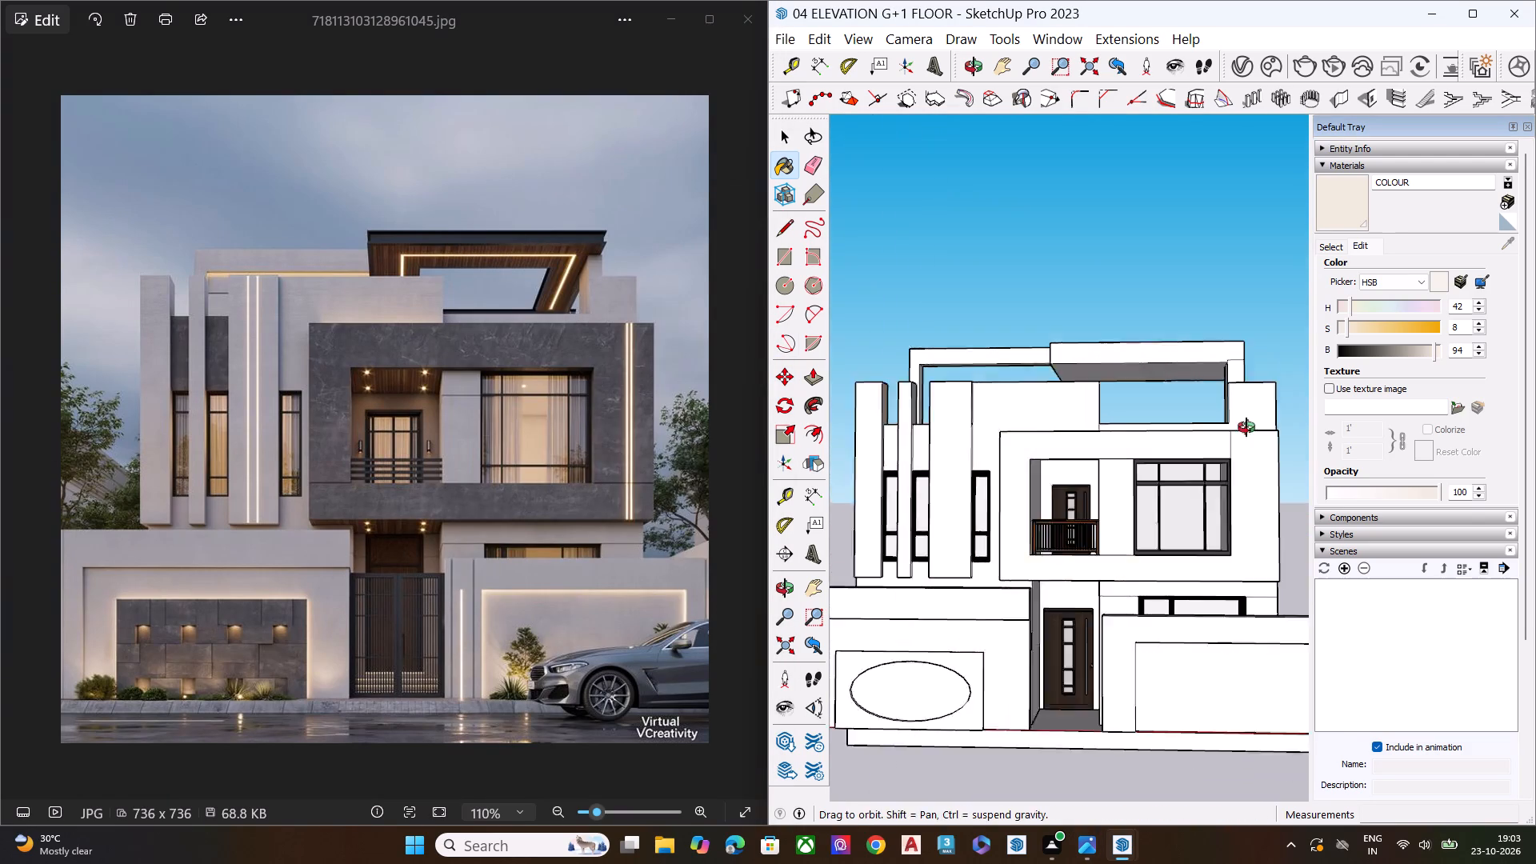
pyautogui.moveTo(1246, 427); pyautogui.dragTo(1472, 447, button='middle')
pyautogui.scroll(4, 1094, 415)
pyautogui.scroll(-1, 1087, 416)
pyautogui.scroll(5, 1082, 419)
pyautogui.scroll(-3, 1169, 448)
pyautogui.scroll(1, 1170, 449)
pyautogui.scroll(-1, 1170, 449)
pyautogui.scroll(1, 1170, 449)
pyautogui.scroll(-4, 1170, 449)
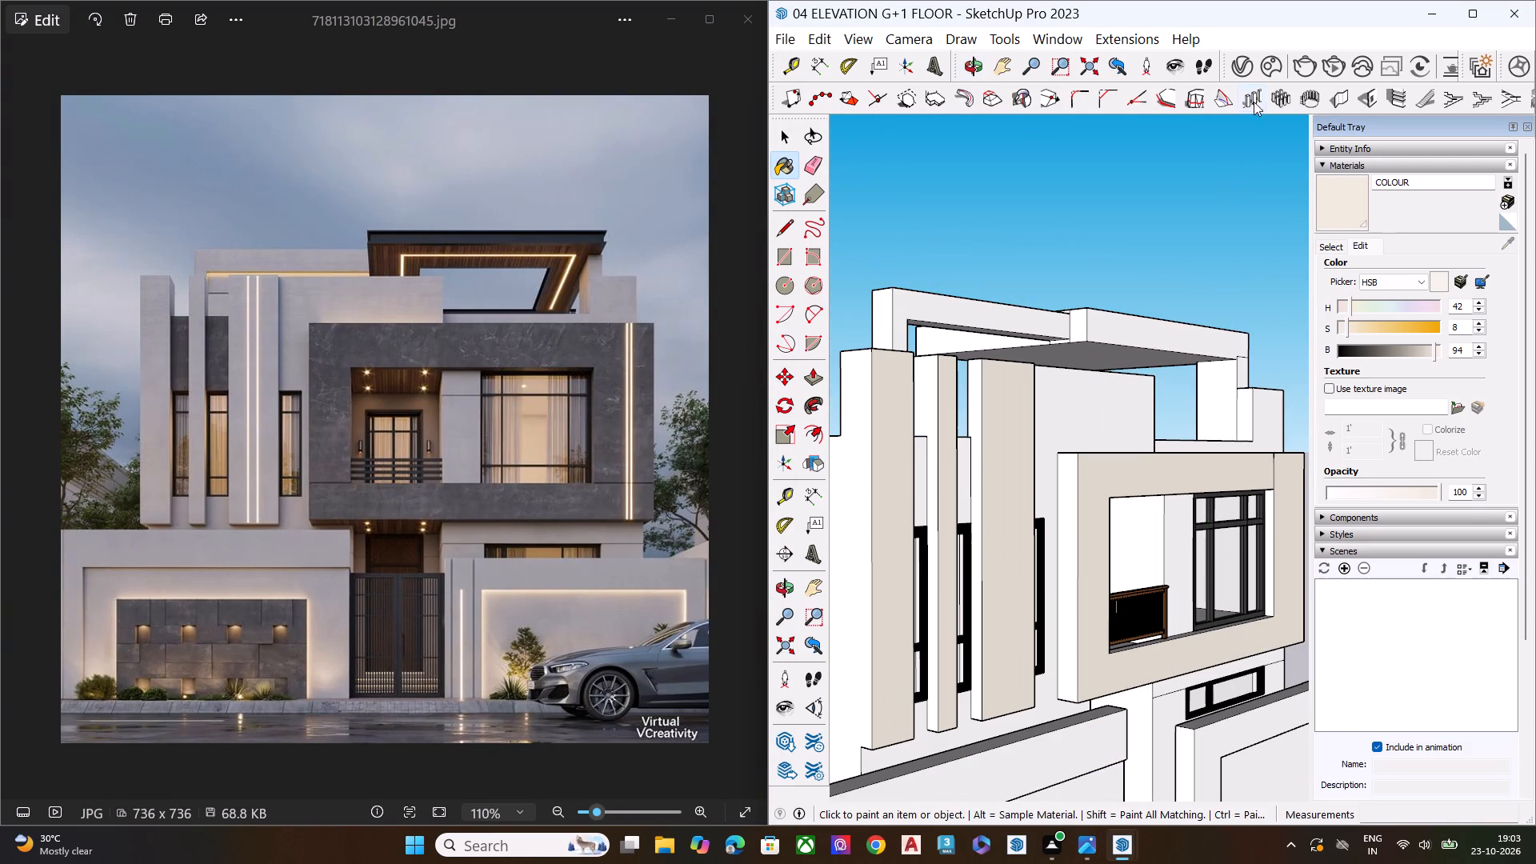
# Reopen the COLOUR material's diffuse colour in the V-Ray Asset Editor and set its red value to 189.
pyautogui.click(1241, 74)
pyautogui.click(1170, 451)
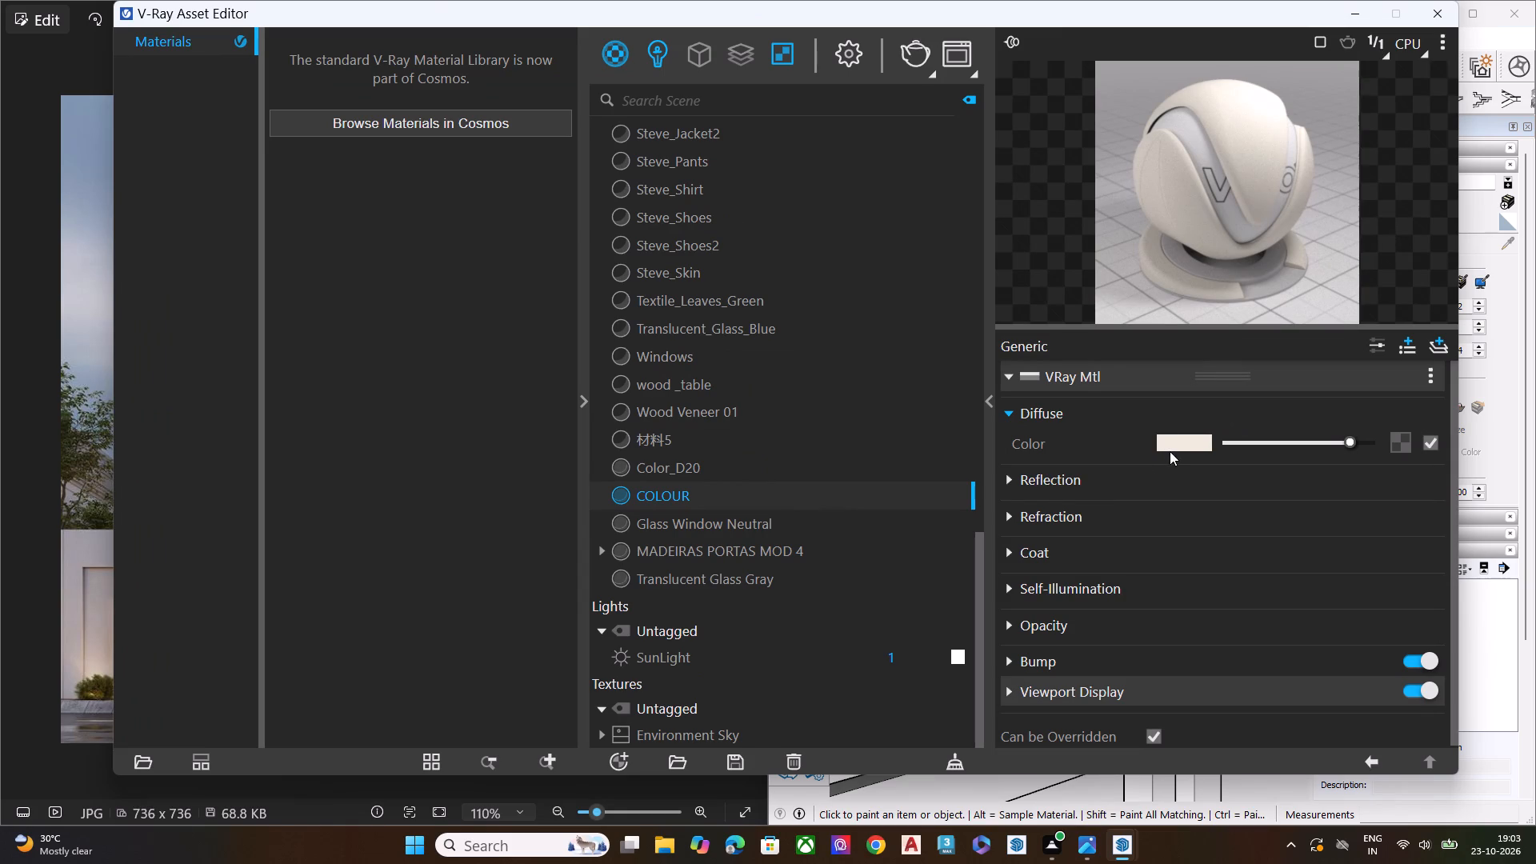
pyautogui.click(1174, 446)
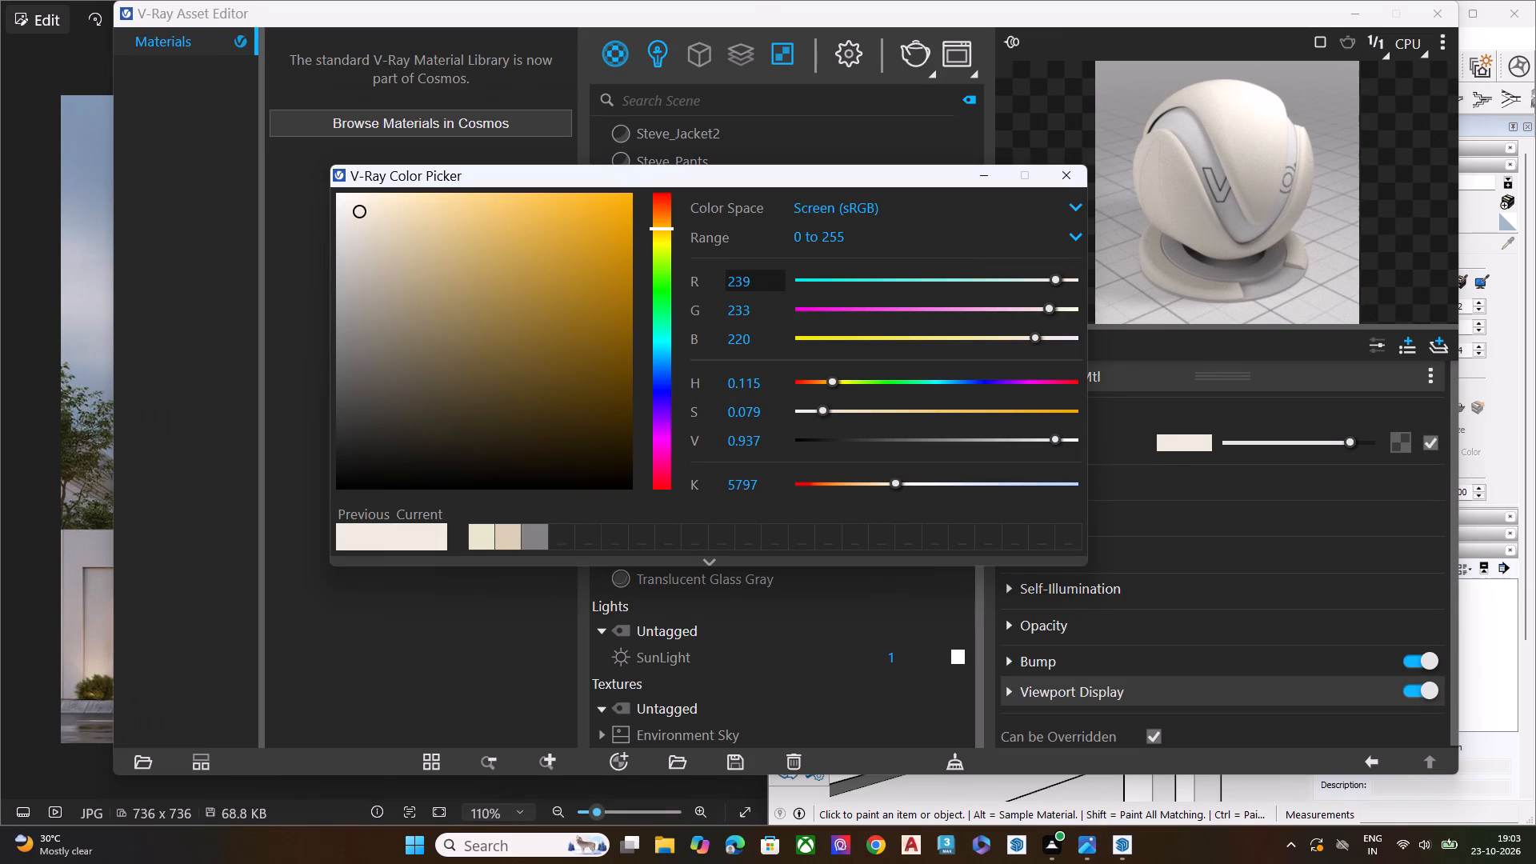
pyautogui.click(776, 278)
pyautogui.press('BackSpace')
pyautogui.press('BackSpace')
pyautogui.press('BackSpace')
pyautogui.press('BackSpace')
pyautogui.press('BackSpace')
pyautogui.press('BackSpace')
pyautogui.press('BackSpace')
pyautogui.press('BackSpace')
pyautogui.press('BackSpace')
pyautogui.press('BackSpace')
pyautogui.press('BackSpace')
pyautogui.press('BackSpace')
pyautogui.press('BackSpace')
pyautogui.write('21')
pyautogui.press('Home')
pyautogui.press('BackSpace')
pyautogui.press('BackSpace')
pyautogui.press('BackSpace')
pyautogui.press('BackSpace')
pyautogui.press('BackSpace')
pyautogui.press('Right')
pyautogui.press('Right')
pyautogui.press('Right')
pyautogui.press('Right')
pyautogui.press('Right')
pyautogui.press('Right')
pyautogui.press('Right')
pyautogui.press('Right')
pyautogui.press('Right')
pyautogui.press('Right')
pyautogui.press('Right')
pyautogui.press('Right')
pyautogui.press('BackSpace')
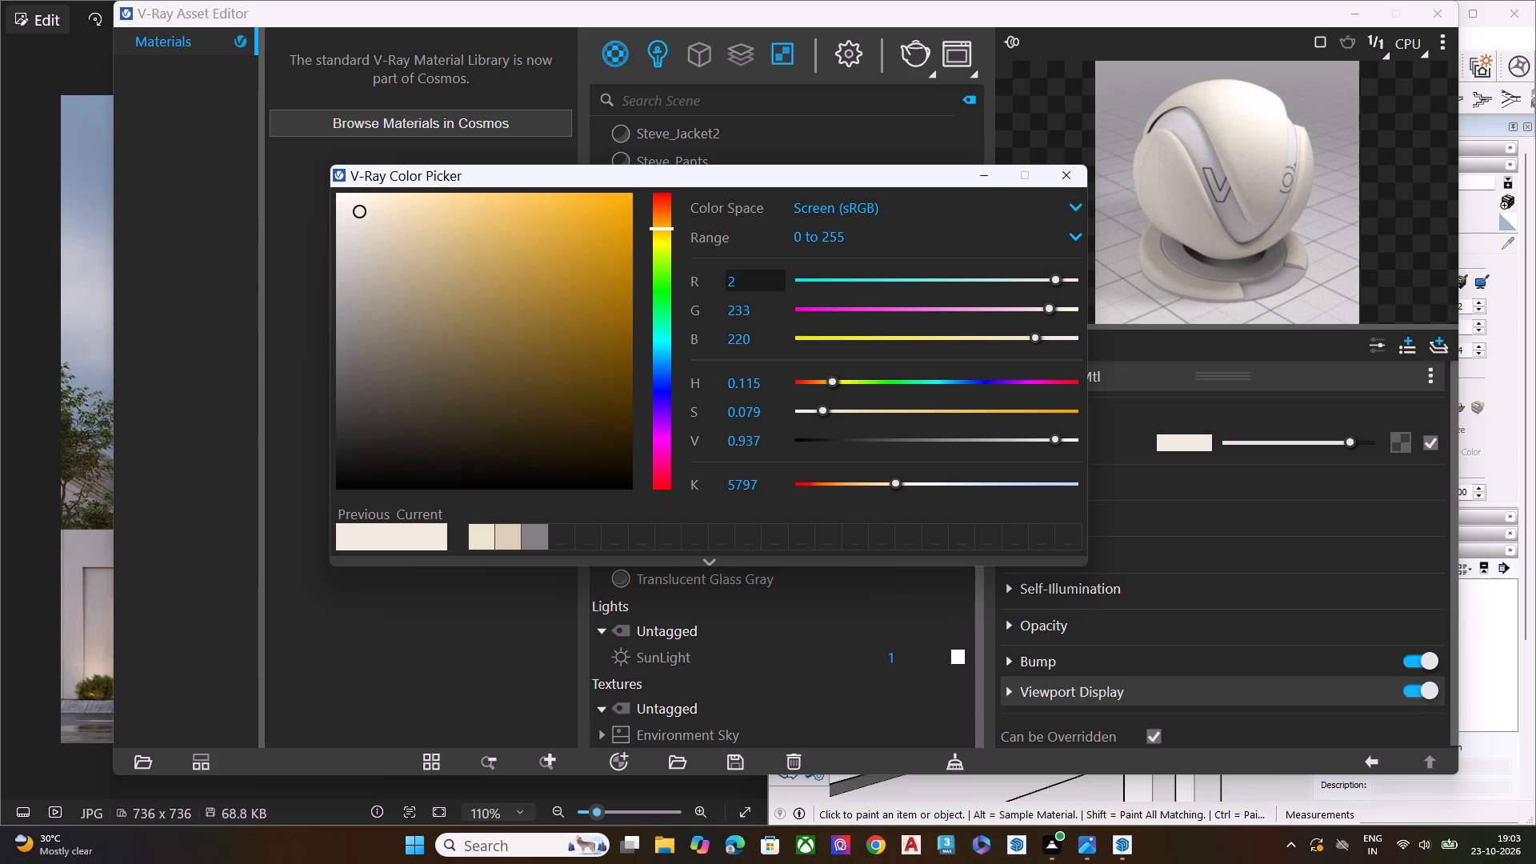
pyautogui.press('BackSpace')
pyautogui.press('BackSpace')
pyautogui.press('1')
pyautogui.press('8')
pyautogui.press('9')
pyautogui.press('Return')
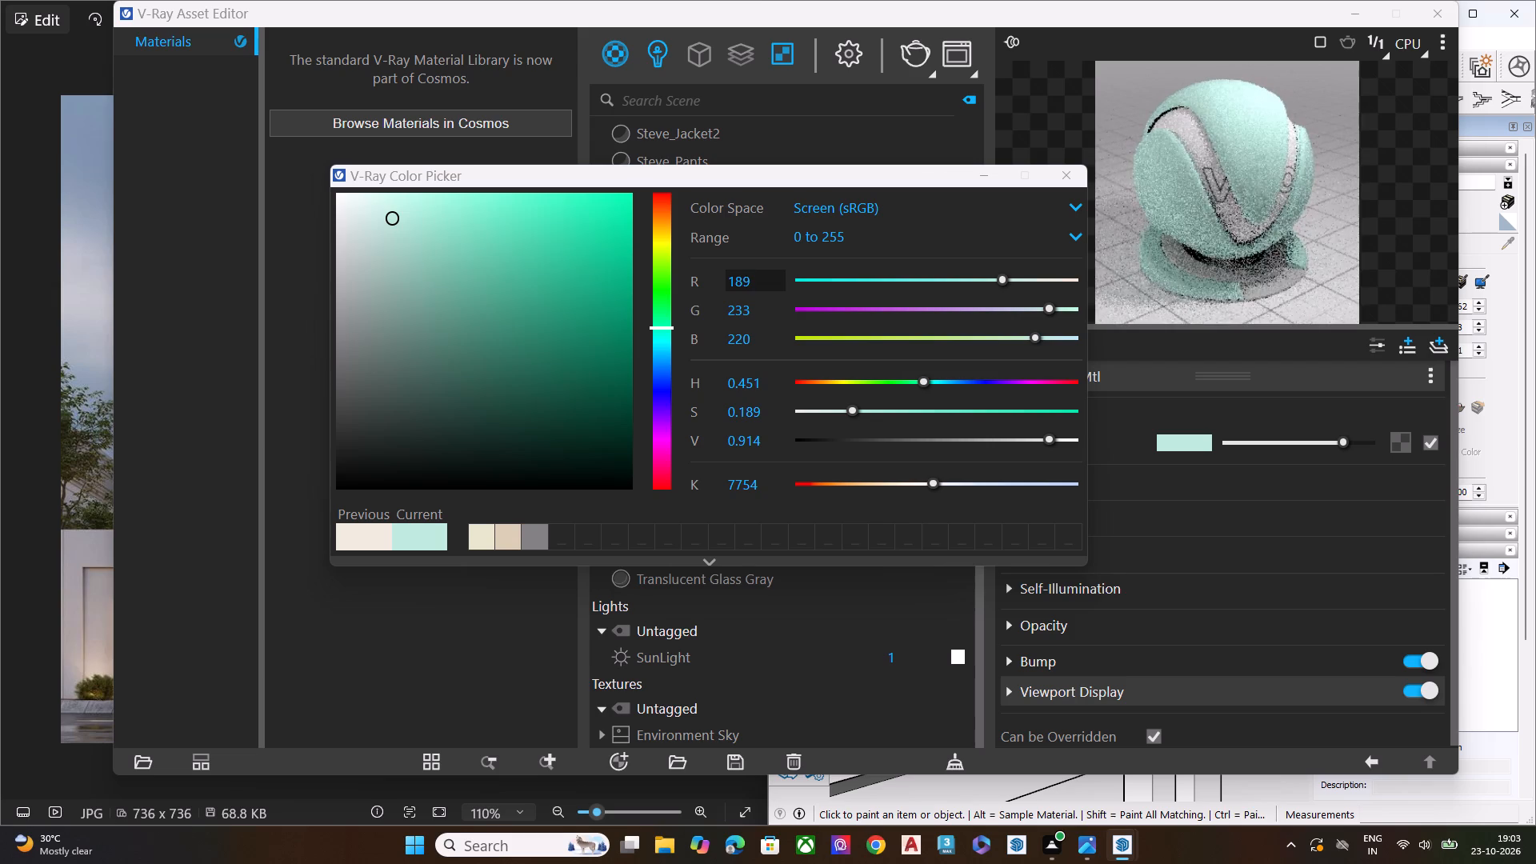
# Set the green value of COLOUR's diffuse colour to 177.
pyautogui.click(770, 317)
pyautogui.press('BackSpace')
pyautogui.press('BackSpace')
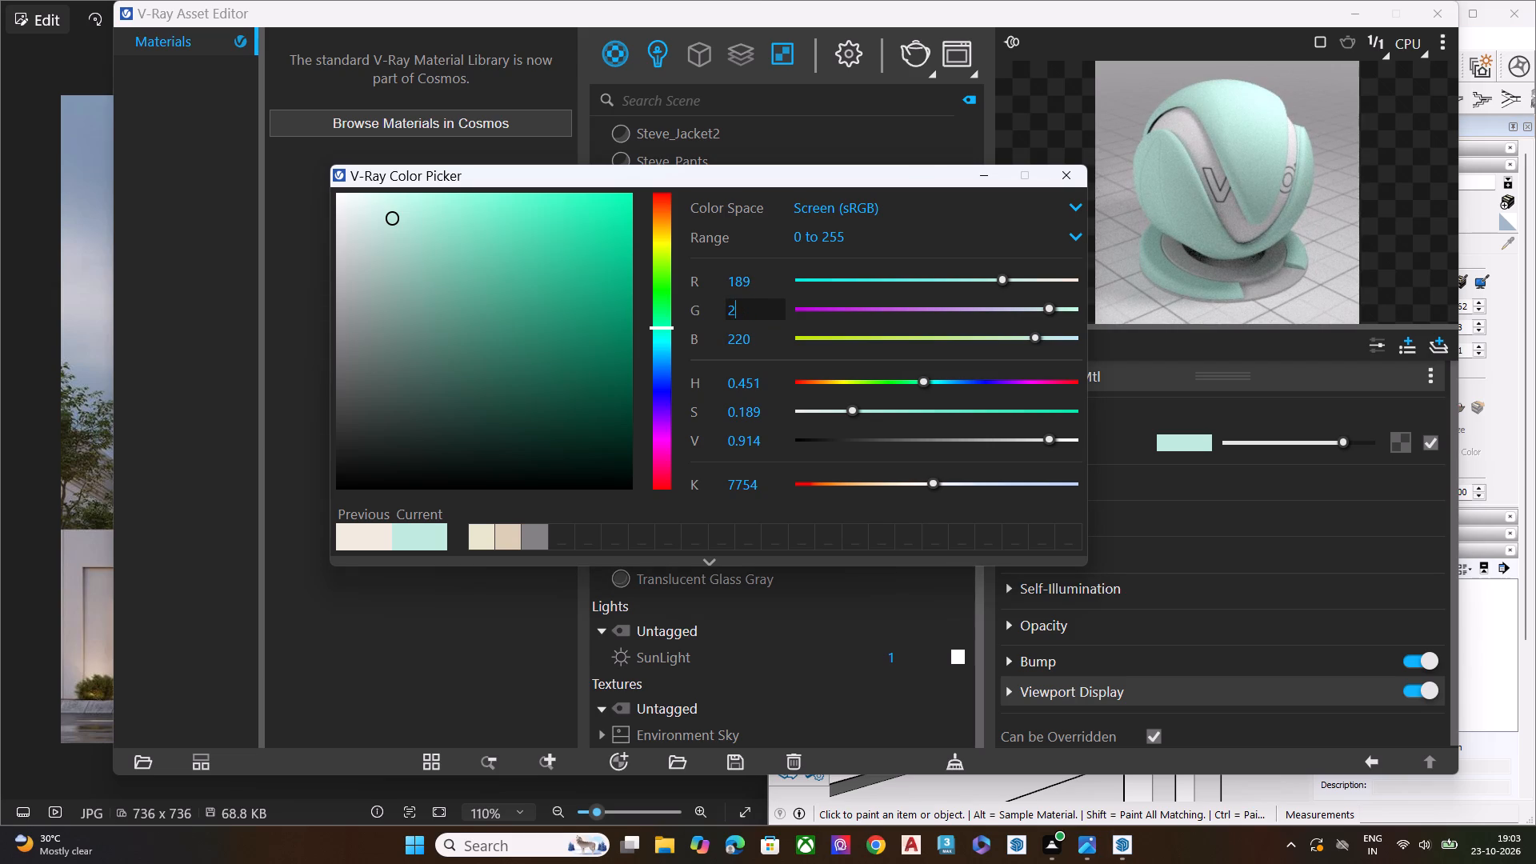
pyautogui.press('BackSpace')
pyautogui.press('BackSpace')
pyautogui.write('177')
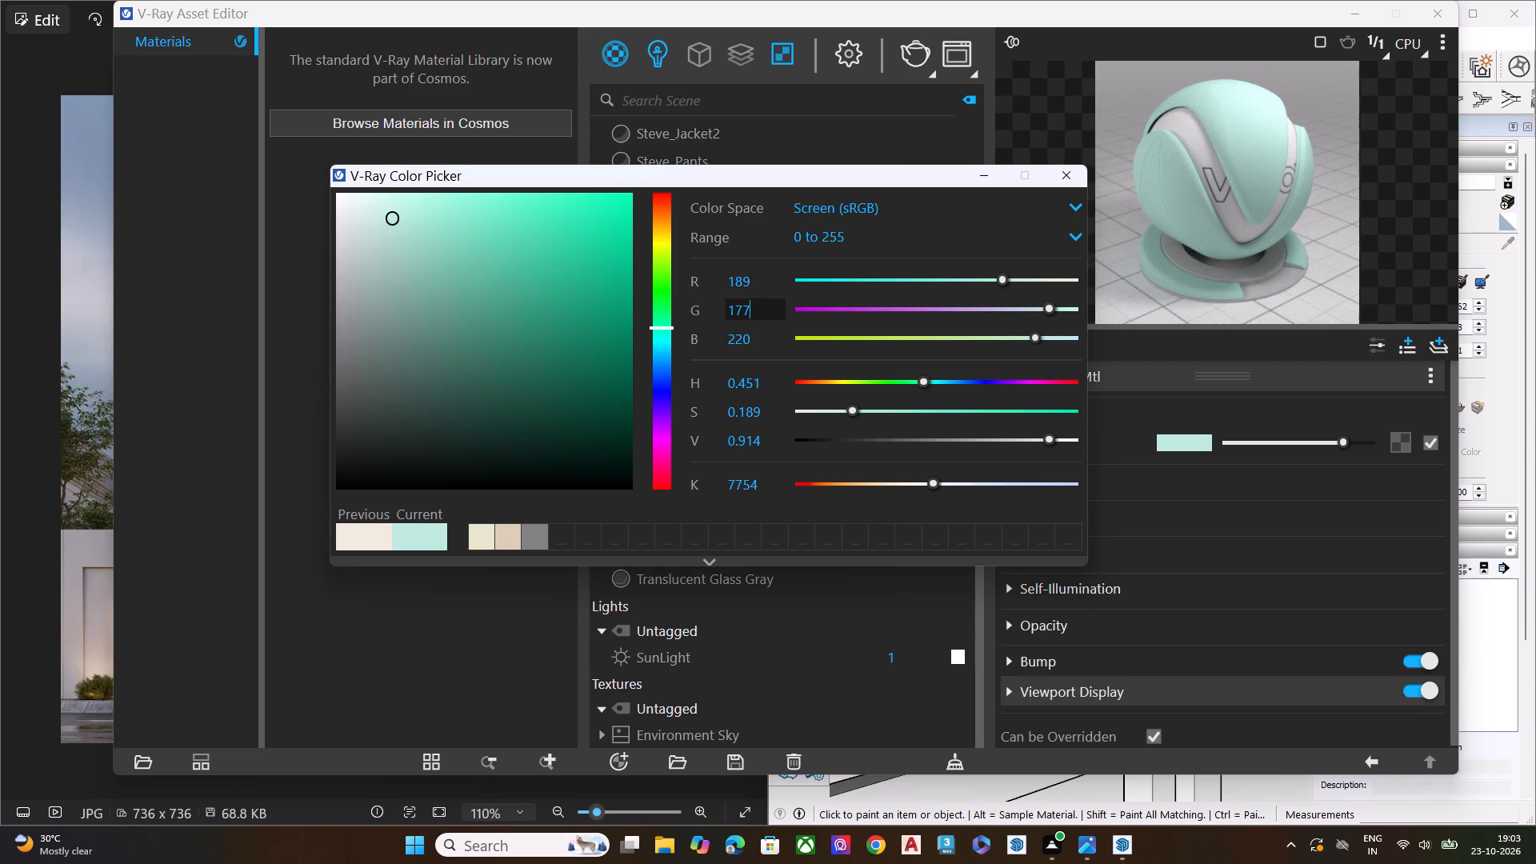
pyautogui.press('Return')
# Set the blue value of COLOUR's diffuse colour to 161 and return to the house model.
pyautogui.click(774, 327)
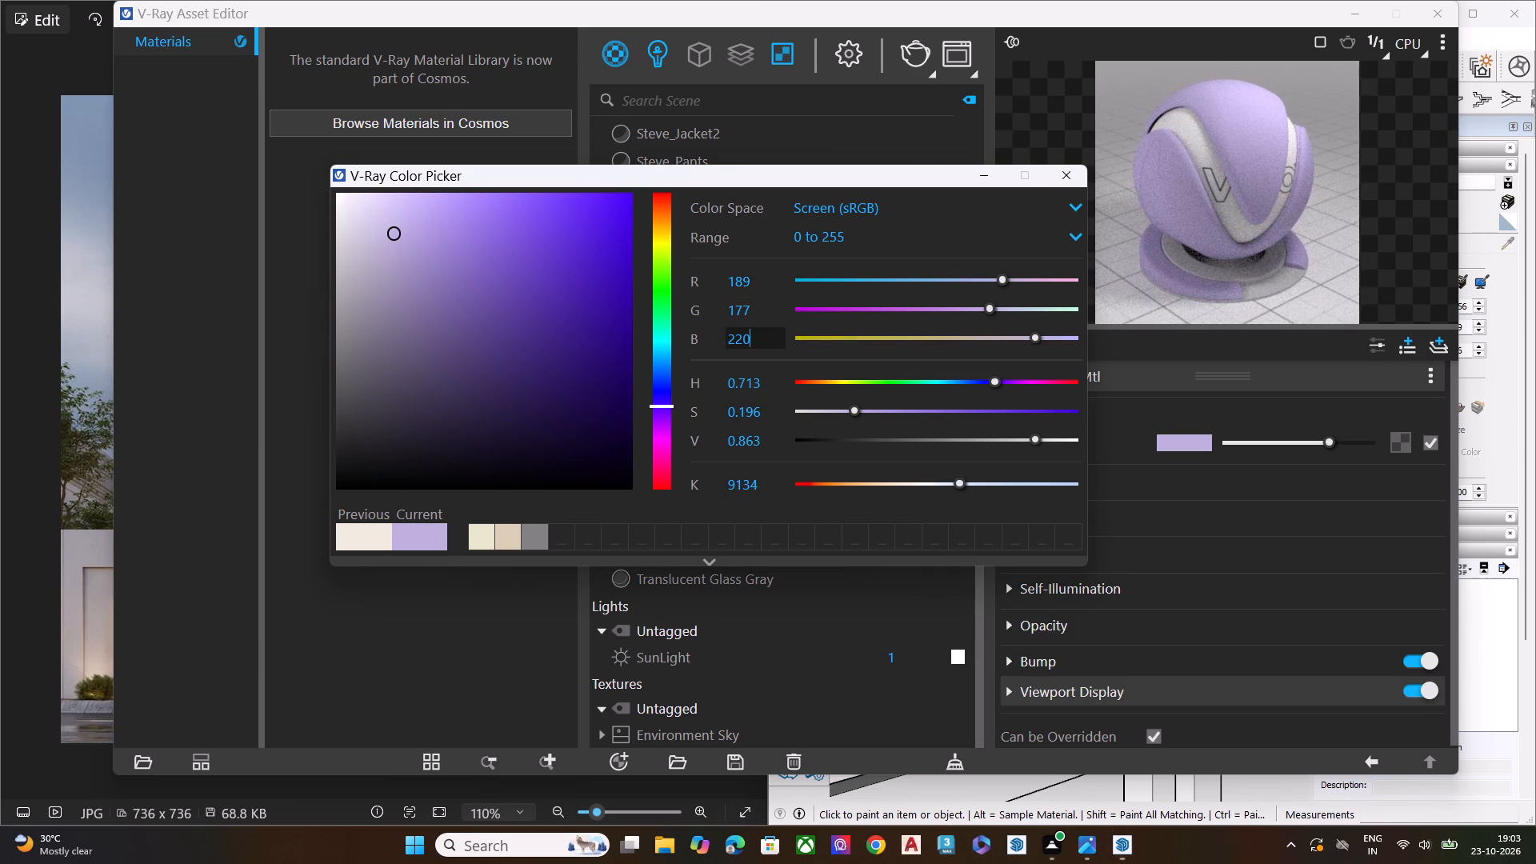
pyautogui.press('BackSpace')
pyautogui.press('BackSpace')
pyautogui.press('BackSpace')
pyautogui.press('BackSpace')
pyautogui.press('BackSpace')
pyautogui.press('BackSpace')
pyautogui.press('BackSpace')
pyautogui.press('BackSpace')
pyautogui.press('1')
pyautogui.write('61')
pyautogui.press('Return')
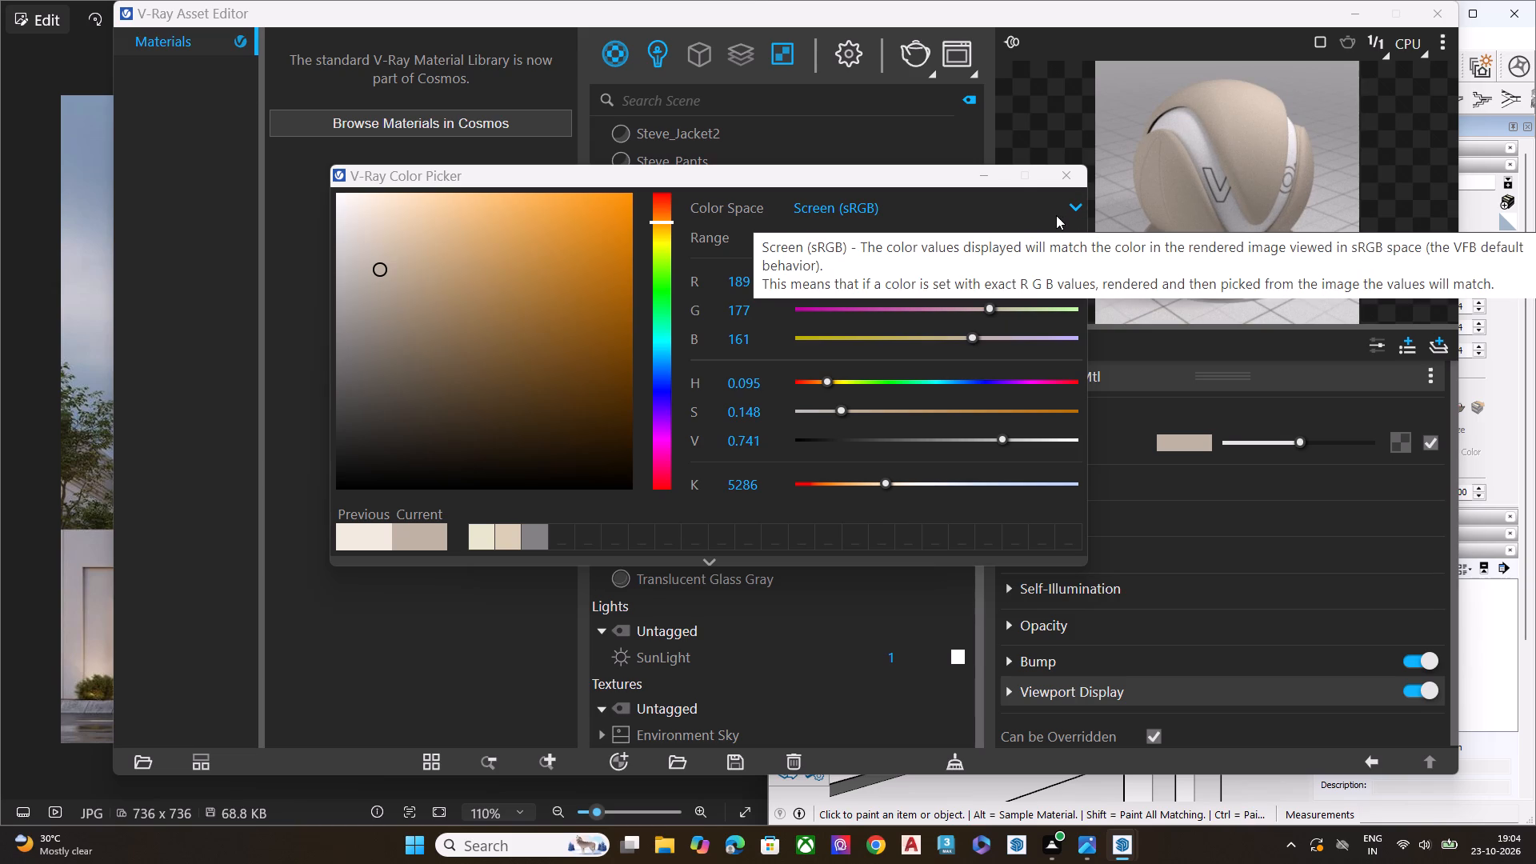
pyautogui.click(1053, 180)
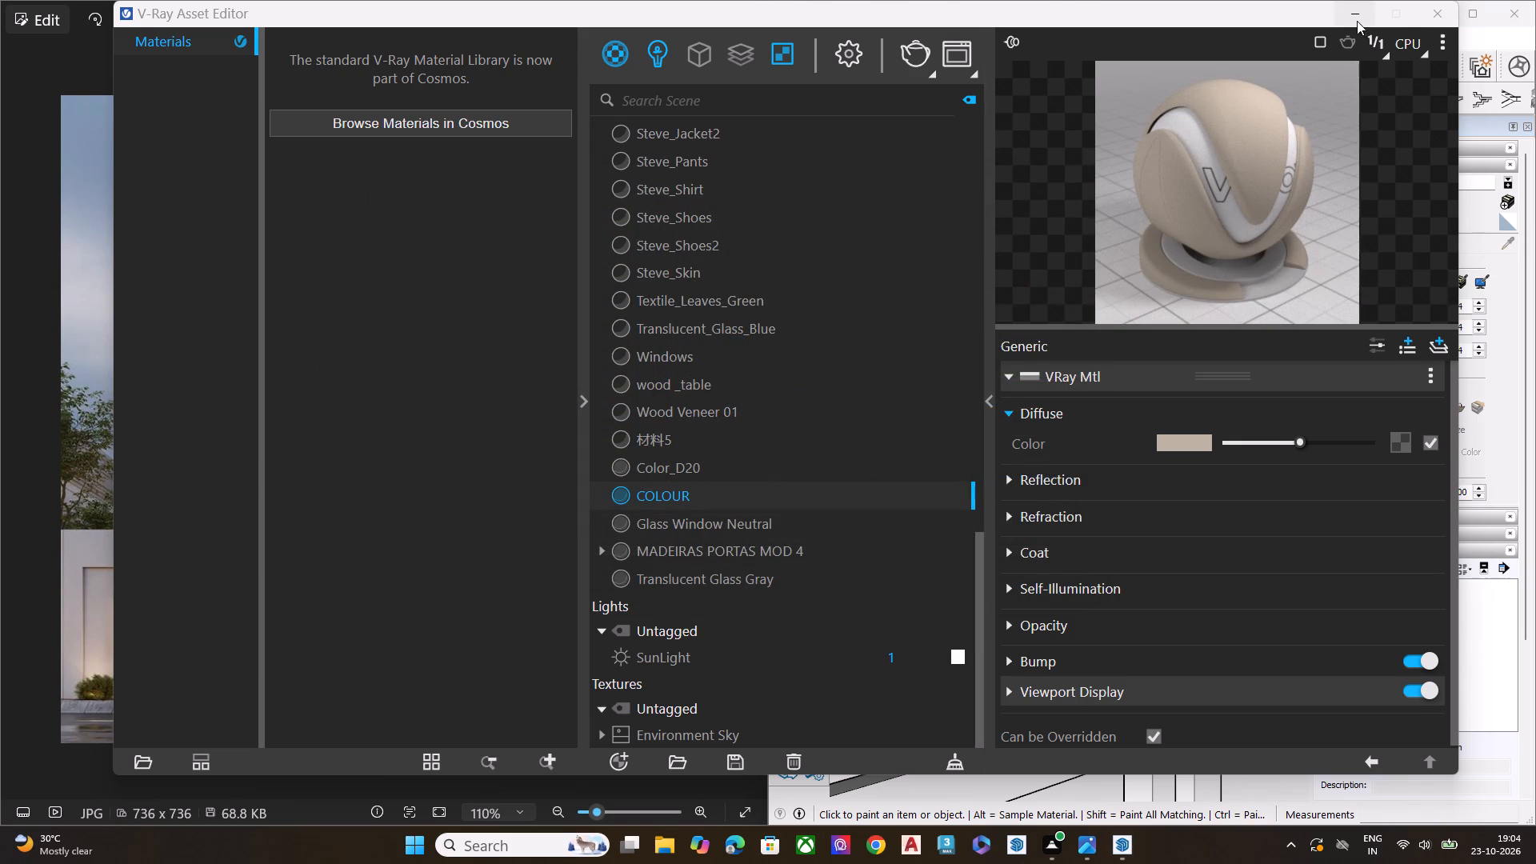
pyautogui.click(1357, 18)
# Paint the raised first-floor wall between the widest fin and the projecting frame with the COLOUR material.
pyautogui.click(1356, 202)
pyautogui.scroll(-4, 988, 577)
pyautogui.scroll(1, 1096, 593)
pyautogui.scroll(-9, 1099, 593)
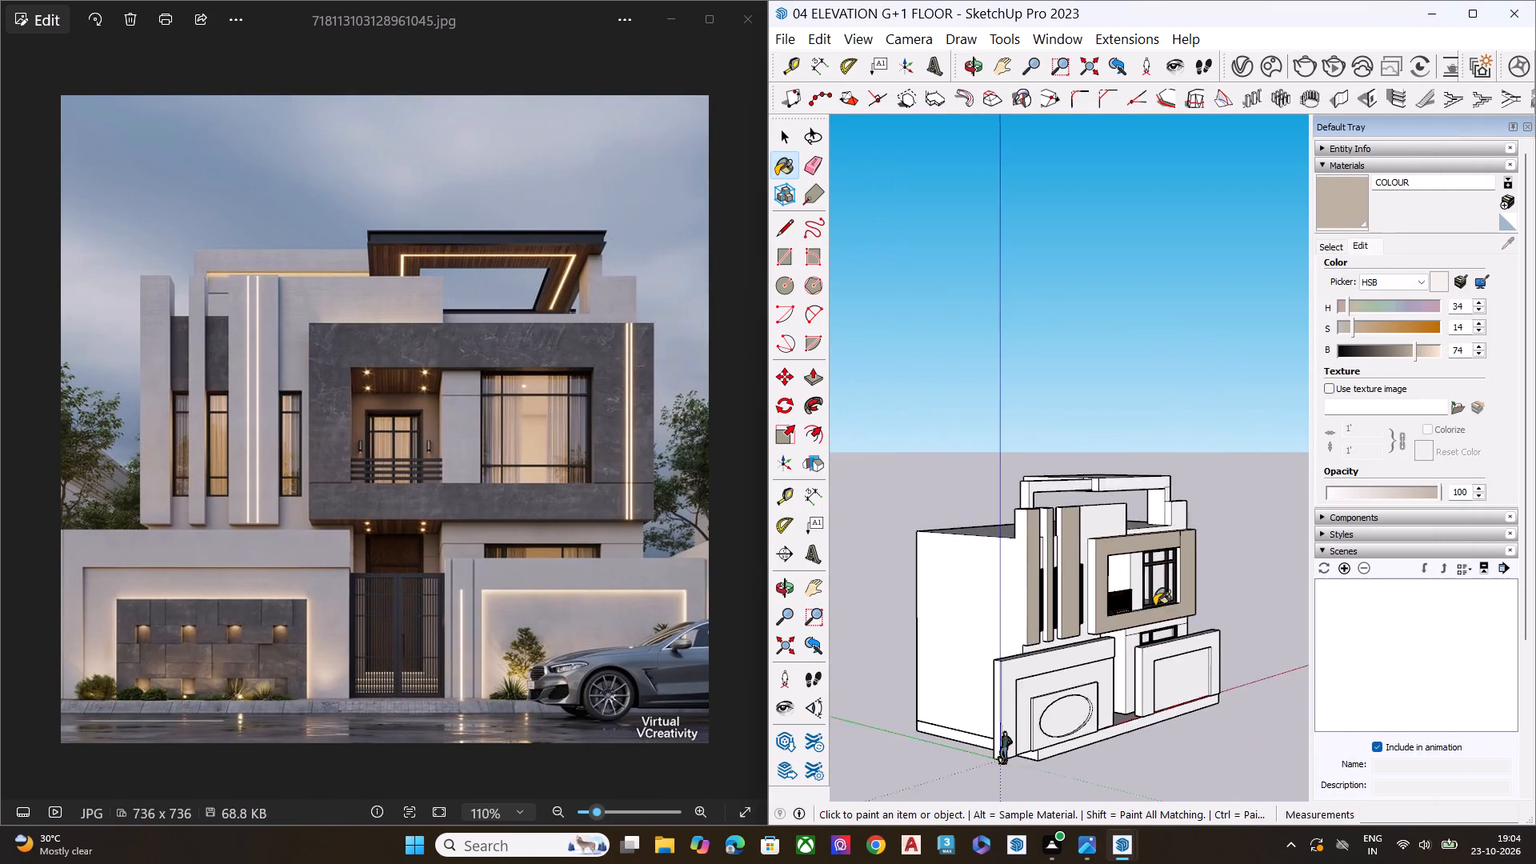
pyautogui.moveTo(1094, 605); pyautogui.dragTo(799, 590, button='middle')
pyautogui.scroll(-4, 1069, 566)
pyautogui.moveTo(1126, 612); pyautogui.dragTo(895, 562, button='middle')
pyautogui.scroll(11, 1090, 558)
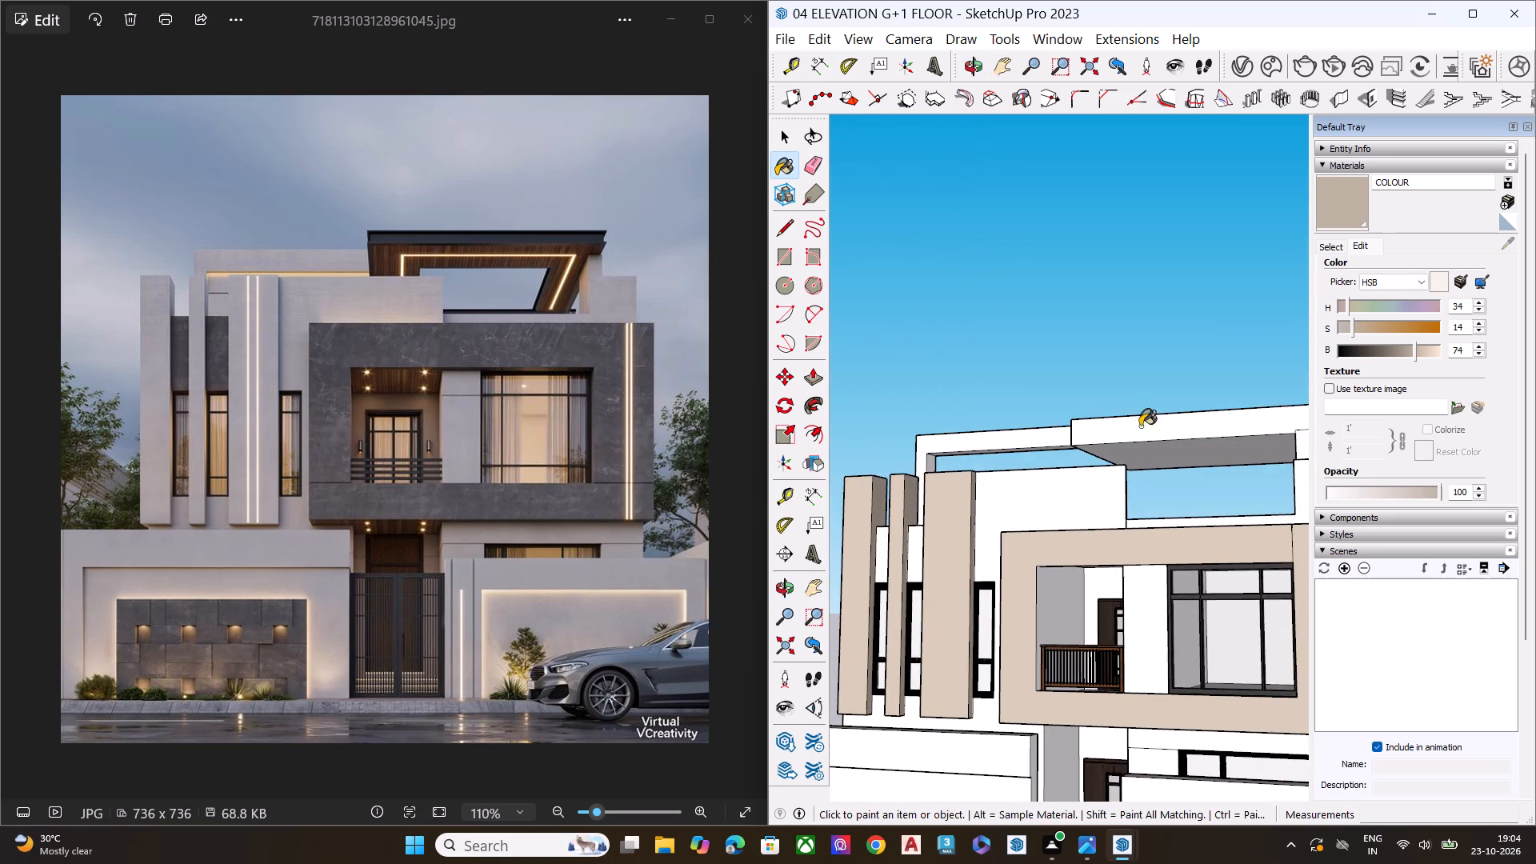
pyautogui.scroll(4, 1153, 429)
pyautogui.scroll(-3, 914, 461)
pyautogui.scroll(1, 915, 470)
pyautogui.scroll(-11, 918, 474)
pyautogui.scroll(2, 1003, 529)
pyautogui.scroll(-2, 1009, 533)
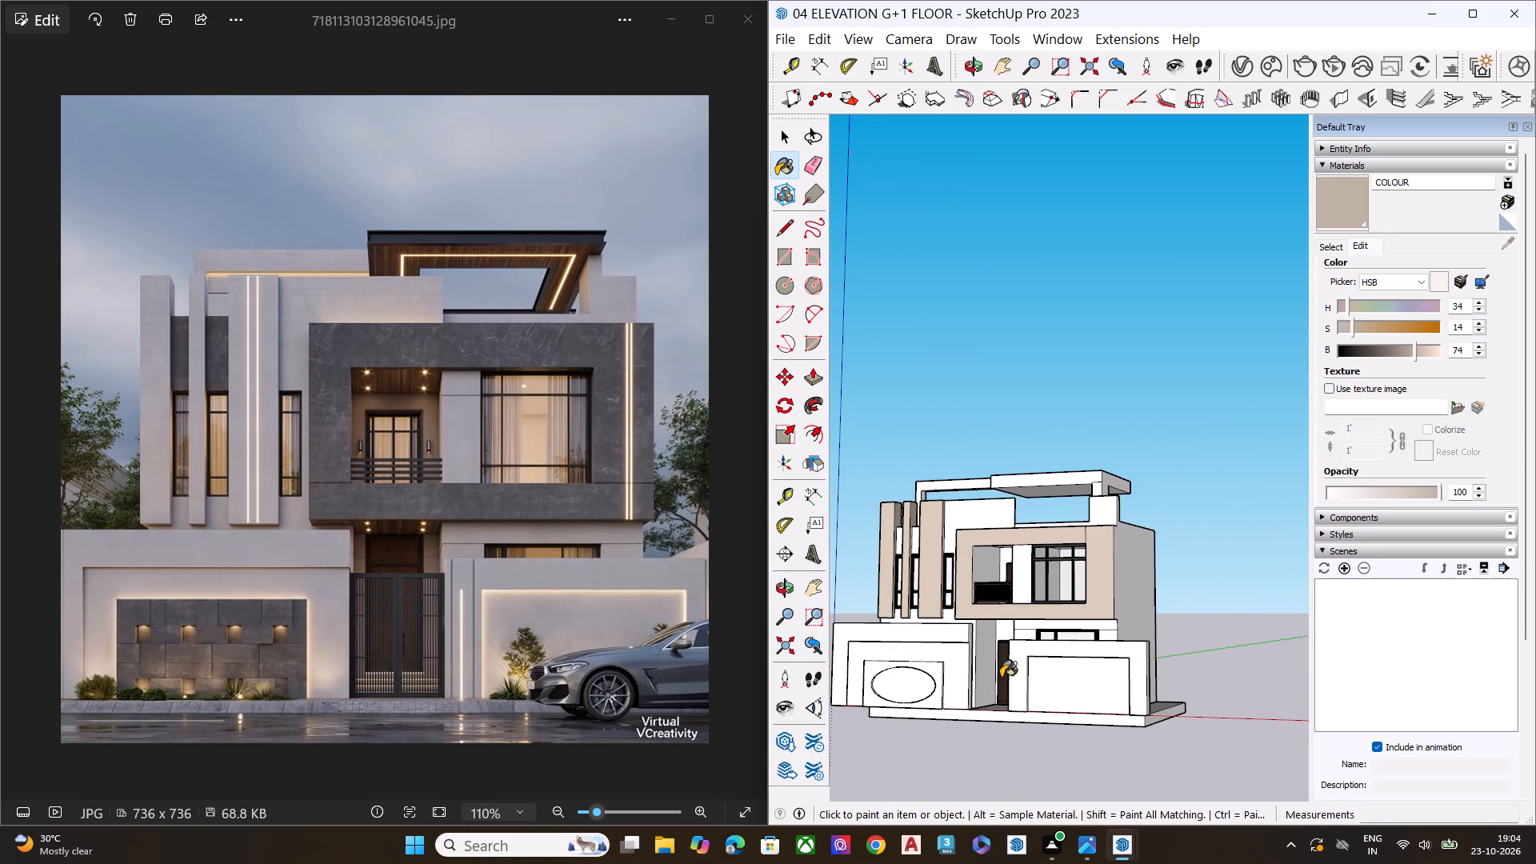
pyautogui.scroll(11, 862, 645)
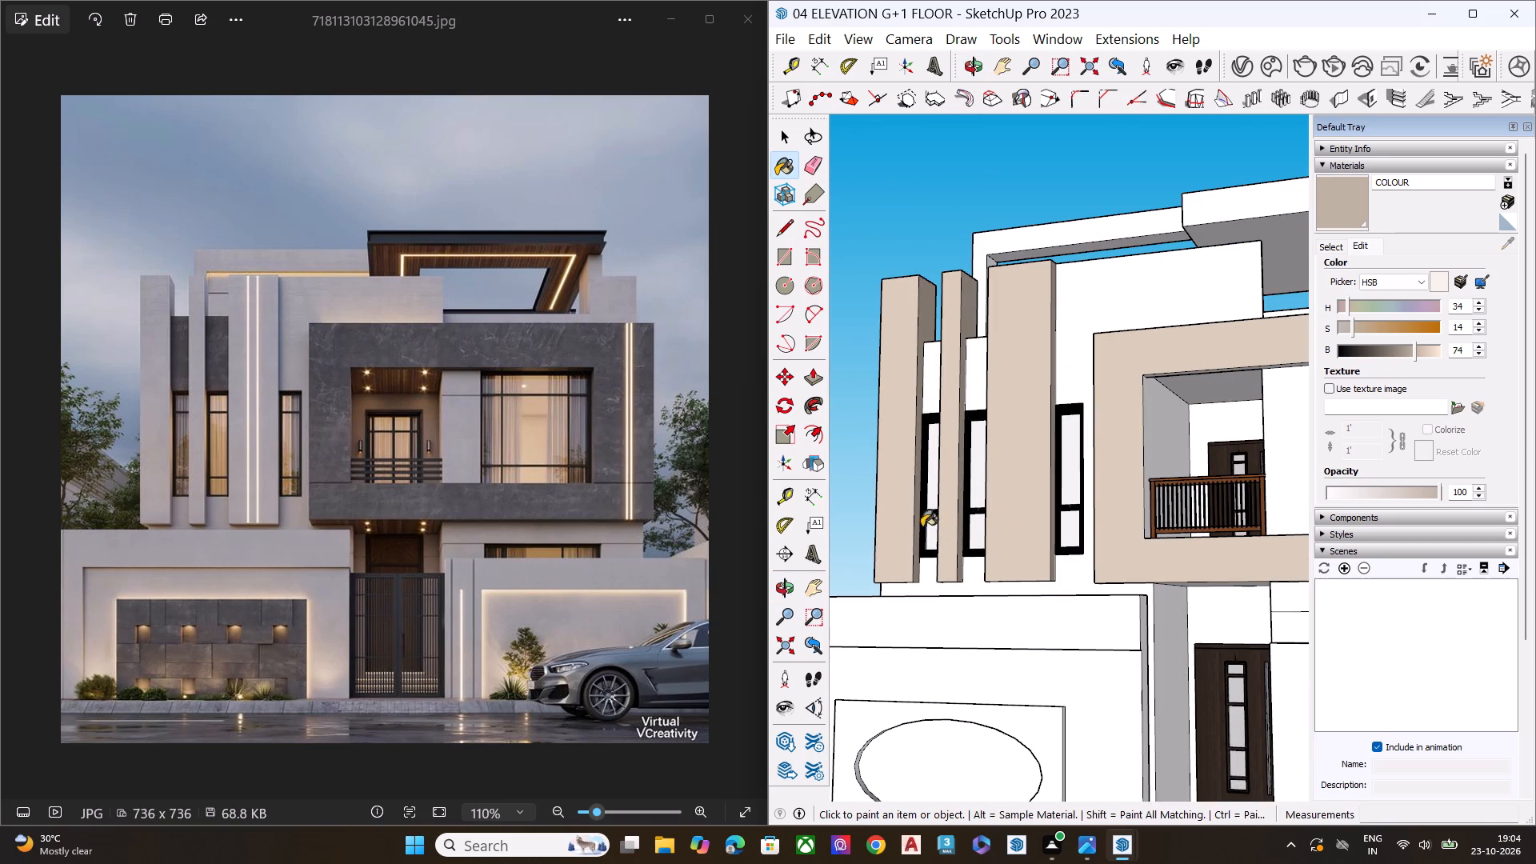
pyautogui.click(1072, 350)
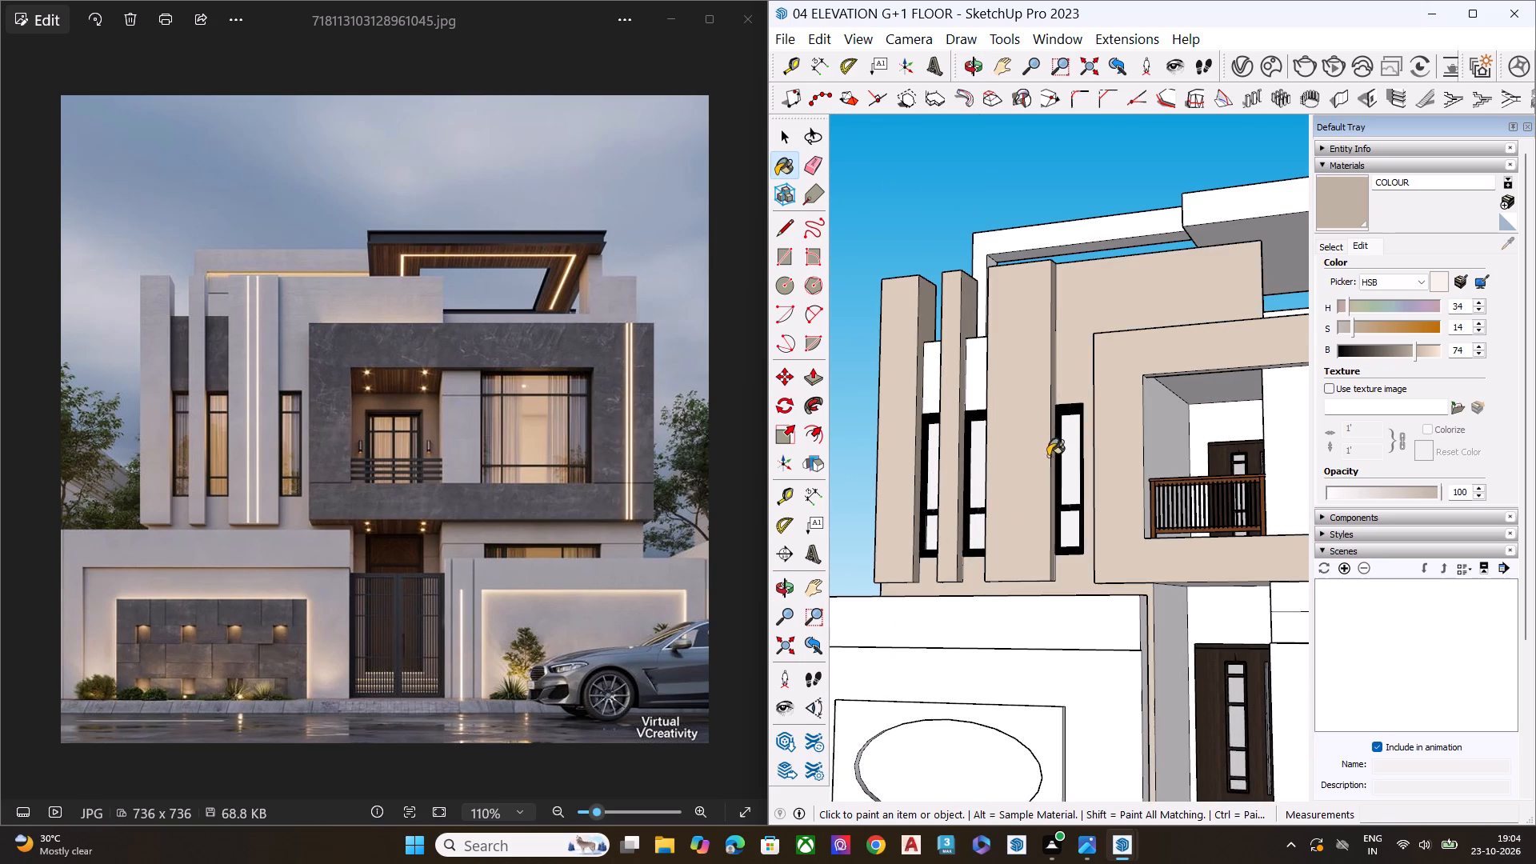
# Paint the ground-floor wall around the window and the first-floor wall between balcony and window with COLOUR.
pyautogui.moveTo(1048, 461); pyautogui.dragTo(1277, 567, button='middle')
pyautogui.scroll(1, 1277, 567)
pyautogui.scroll(-2, 1267, 571)
pyautogui.scroll(1, 1264, 572)
pyautogui.scroll(-5, 942, 462)
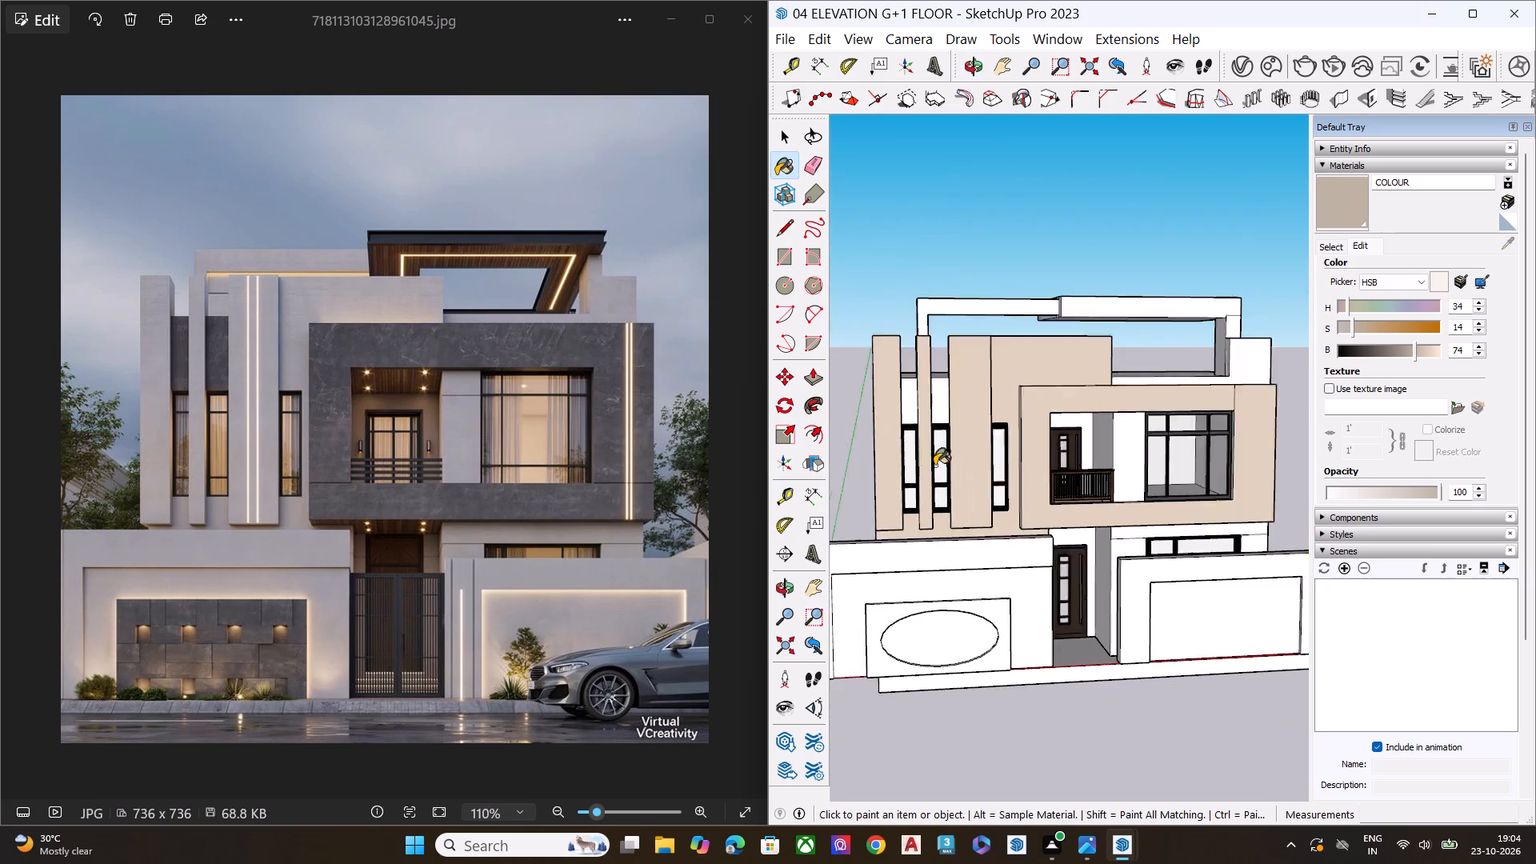
pyautogui.scroll(-4, 934, 466)
pyautogui.scroll(1, 1111, 599)
pyautogui.scroll(-2, 1113, 596)
pyautogui.scroll(6, 1114, 595)
pyautogui.click(1098, 518)
pyautogui.moveTo(1062, 529); pyautogui.dragTo(1093, 469, button='middle')
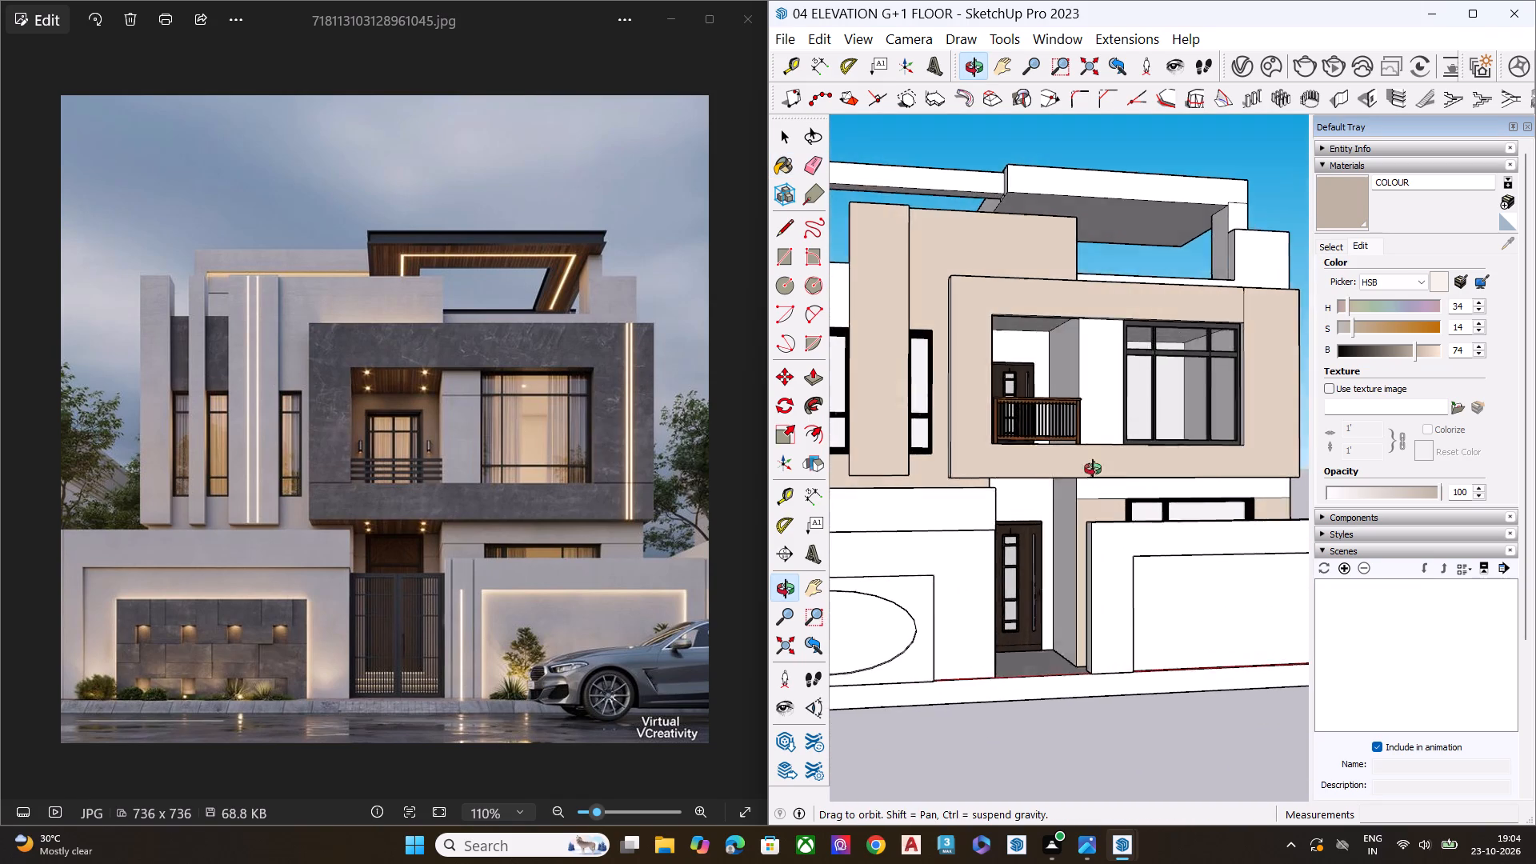
pyautogui.moveTo(1093, 469); pyautogui.dragTo(1120, 416, button='middle')
pyautogui.scroll(6, 1107, 508)
pyautogui.click(1108, 476)
pyautogui.scroll(-3, 1046, 495)
pyautogui.scroll(1, 1039, 501)
pyautogui.scroll(-3, 1039, 501)
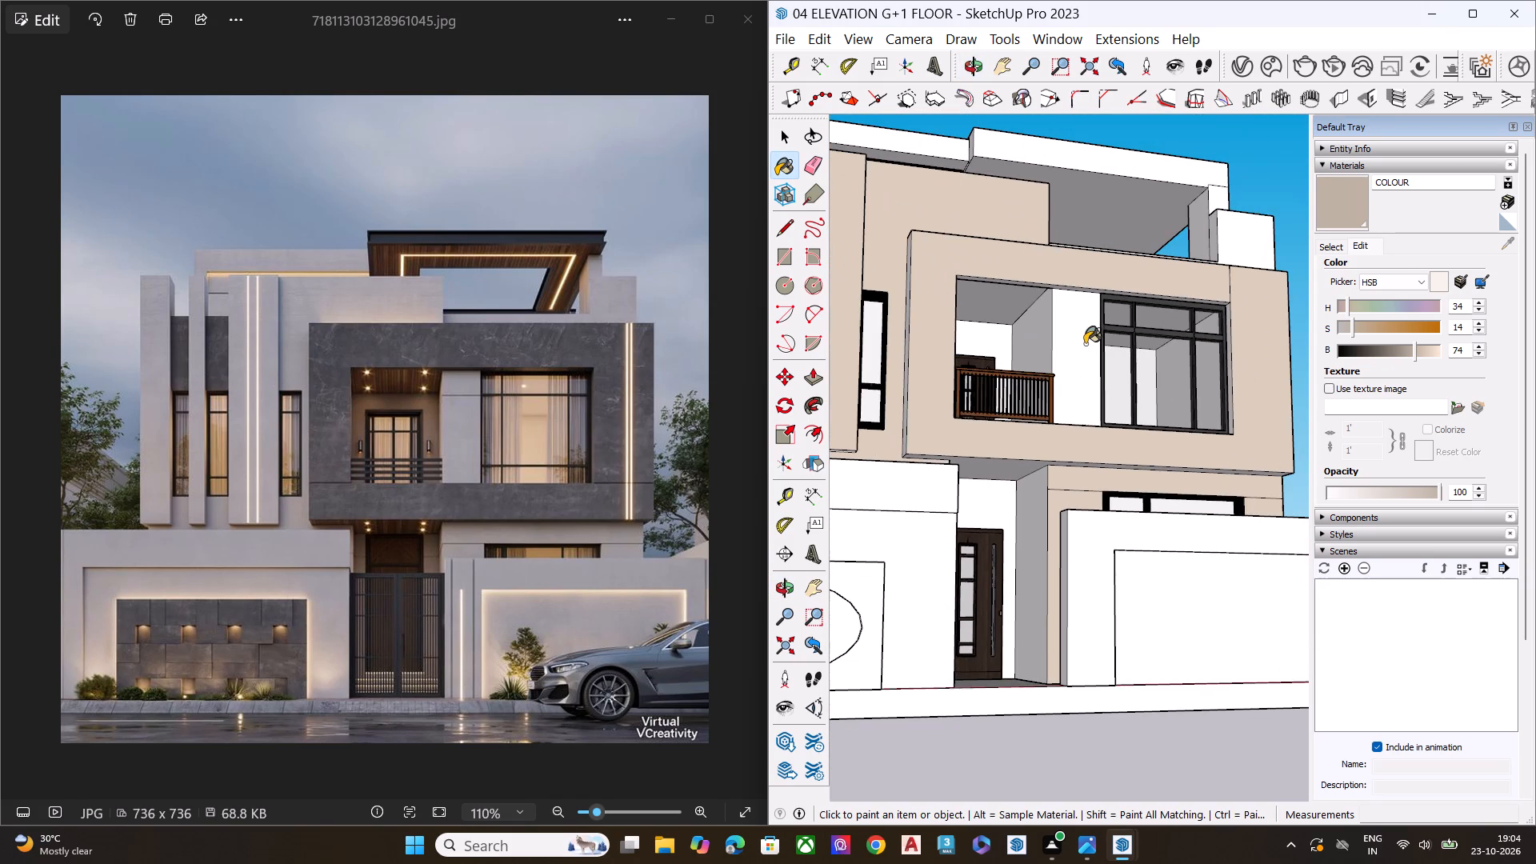
pyautogui.click(1078, 352)
# Paint the roof-level frame, the parapet block above the projecting frame and the adjoining pergola post with COLOUR.
pyautogui.scroll(-7, 1054, 421)
pyautogui.moveTo(1161, 445); pyautogui.dragTo(1091, 562, button='middle')
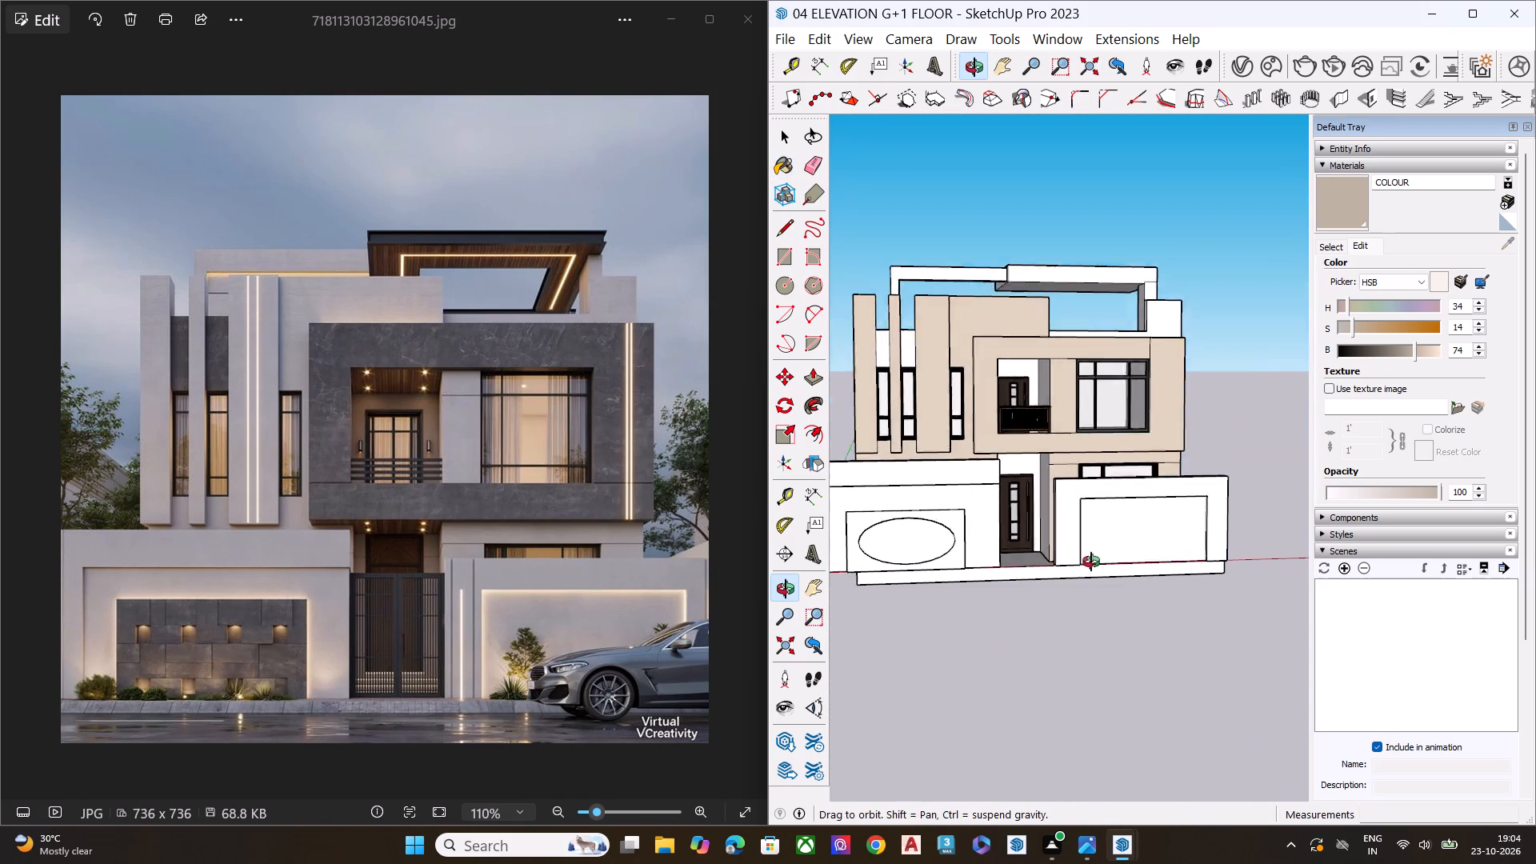
pyautogui.moveTo(1091, 562); pyautogui.dragTo(878, 611, button='middle')
pyautogui.scroll(6, 1004, 290)
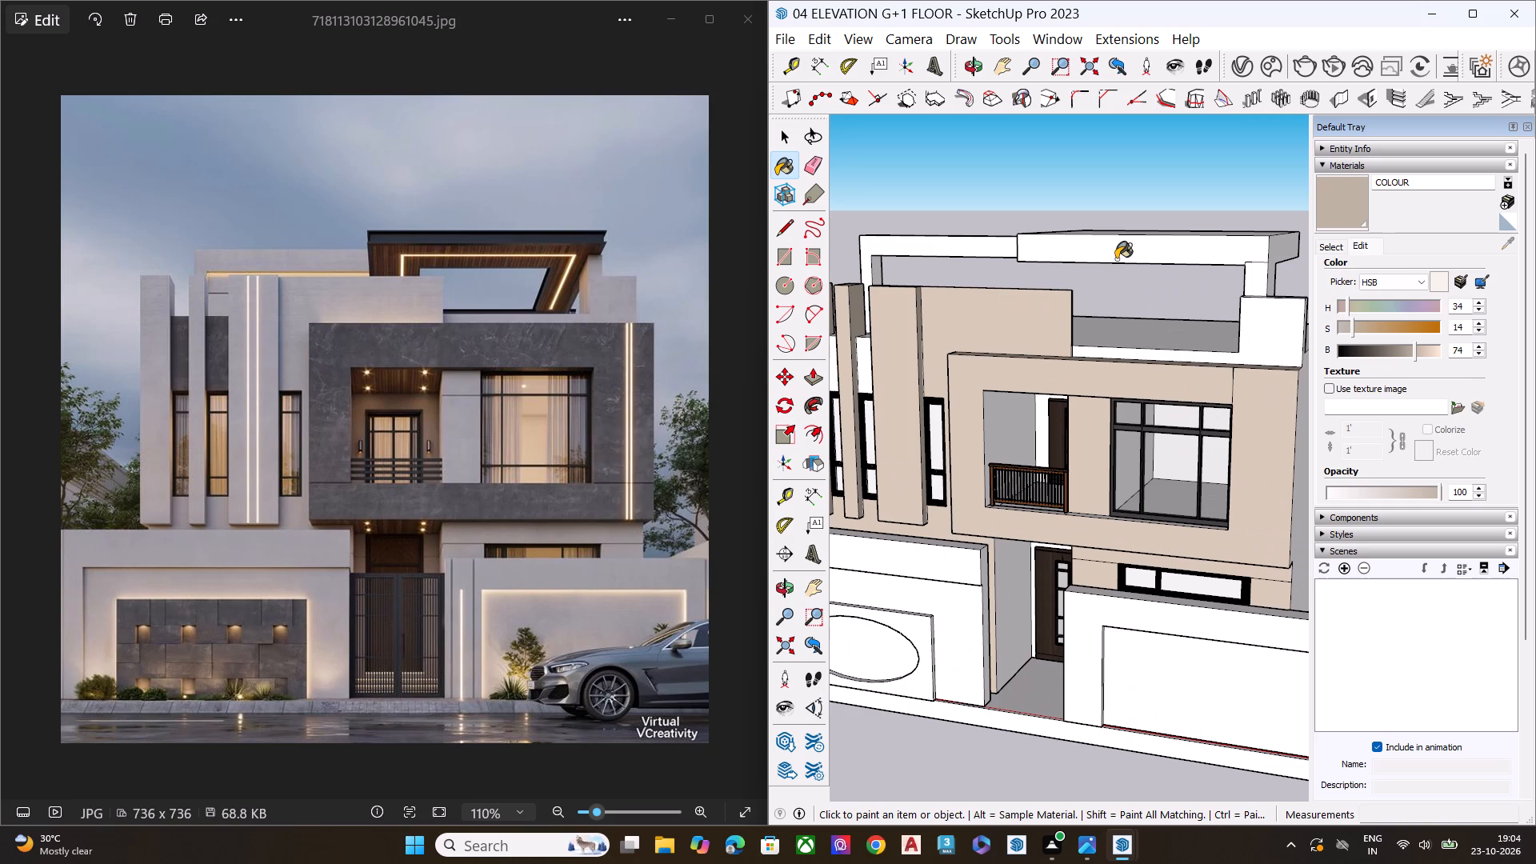
pyautogui.click(900, 242)
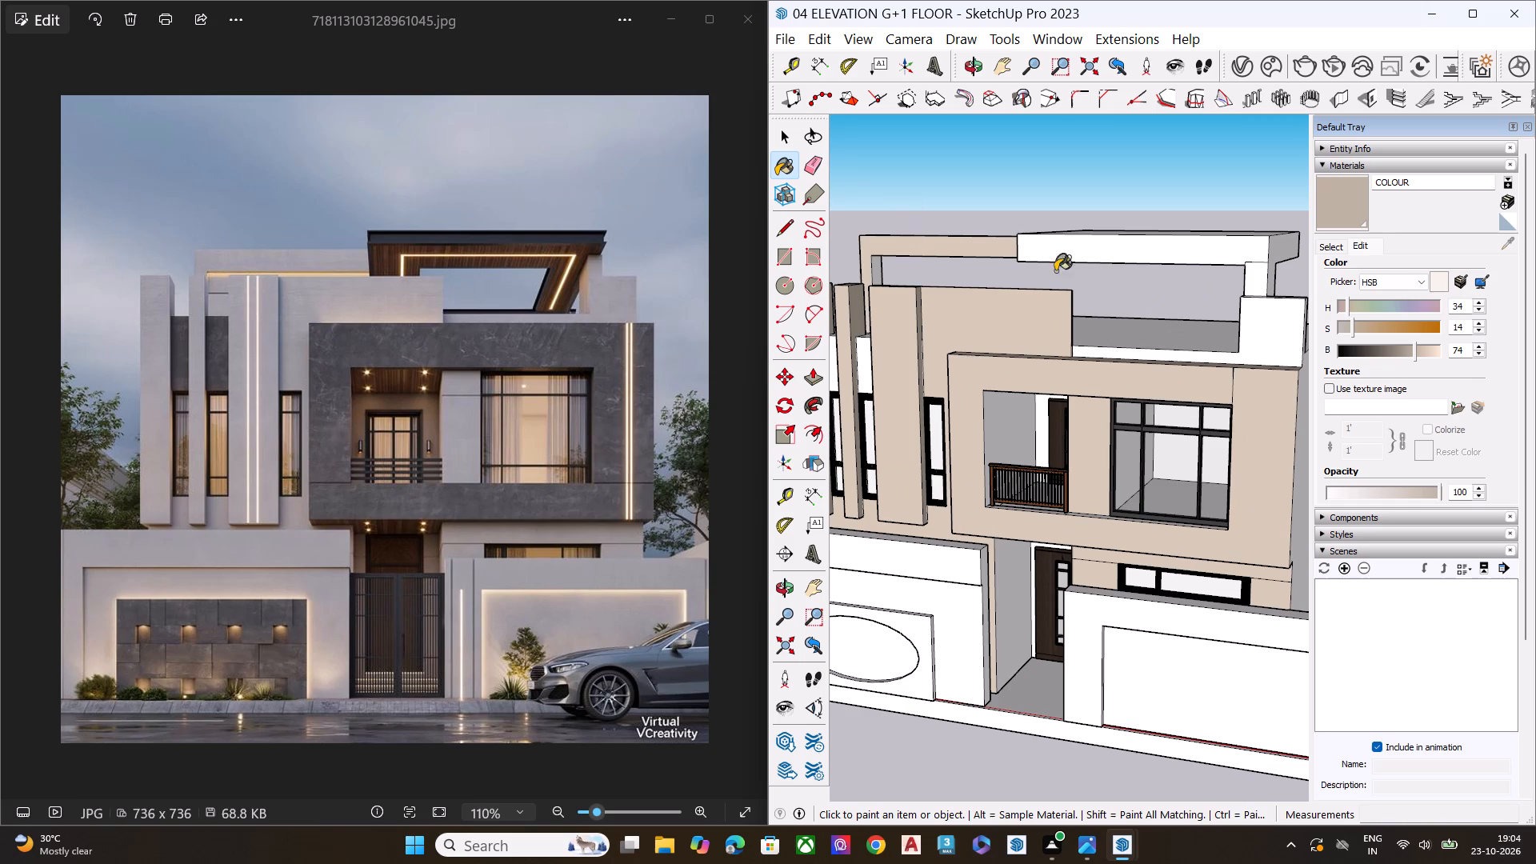
pyautogui.scroll(-2, 1070, 340)
pyautogui.scroll(1, 1070, 342)
pyautogui.scroll(-1, 1080, 353)
pyautogui.click(1236, 335)
pyautogui.moveTo(1237, 338); pyautogui.dragTo(1308, 307, button='middle')
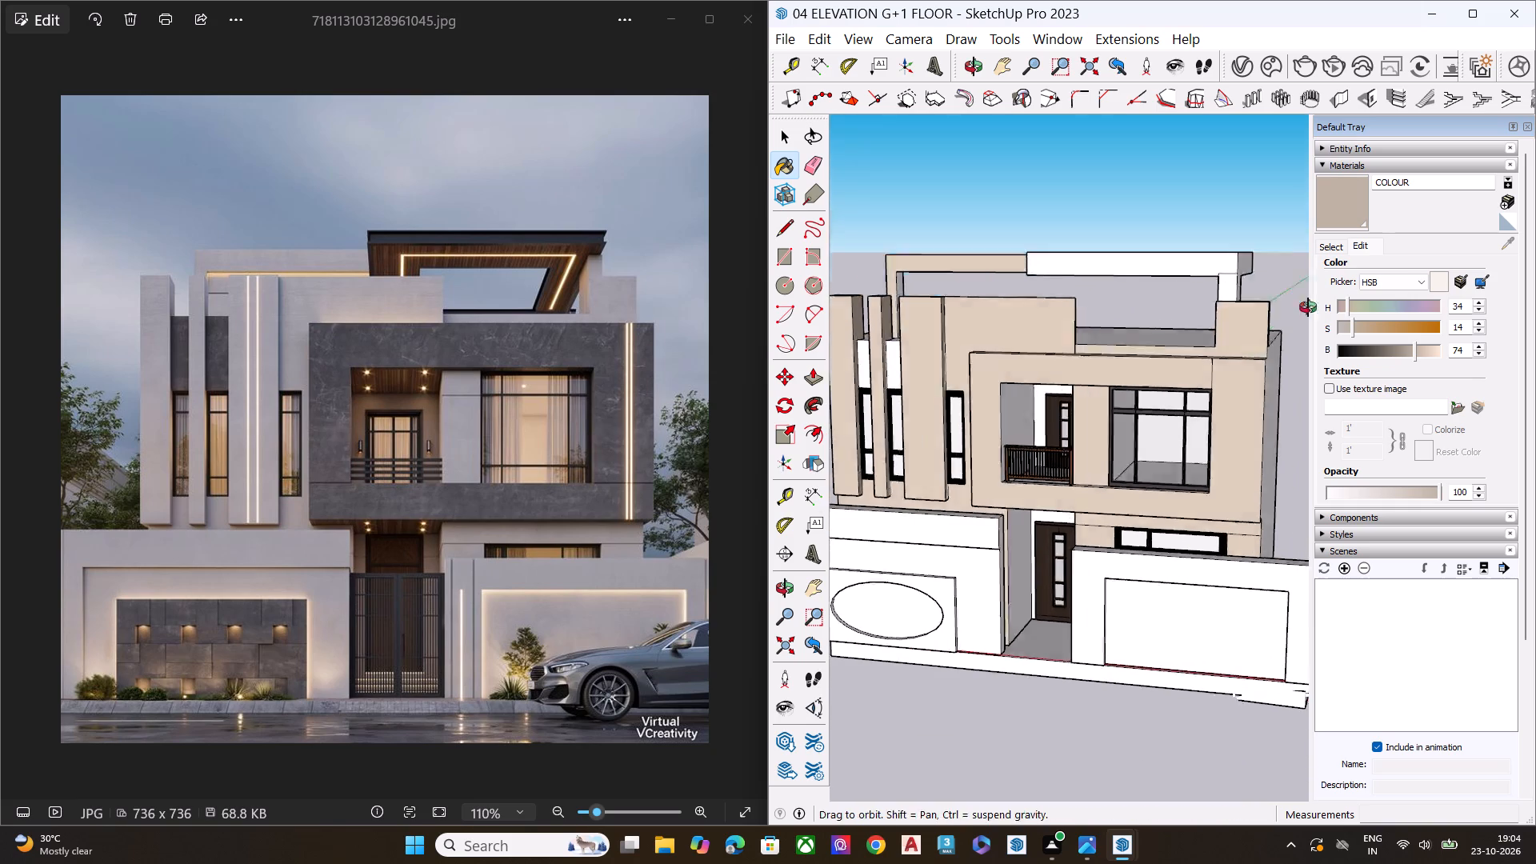
pyautogui.moveTo(1308, 307); pyautogui.dragTo(1380, 268, button='middle')
pyautogui.scroll(4, 1308, 268)
pyautogui.click(1234, 290)
pyautogui.scroll(-6, 1024, 411)
pyautogui.press('space')
pyautogui.moveTo(1146, 427); pyautogui.dragTo(1176, 406, button='middle')
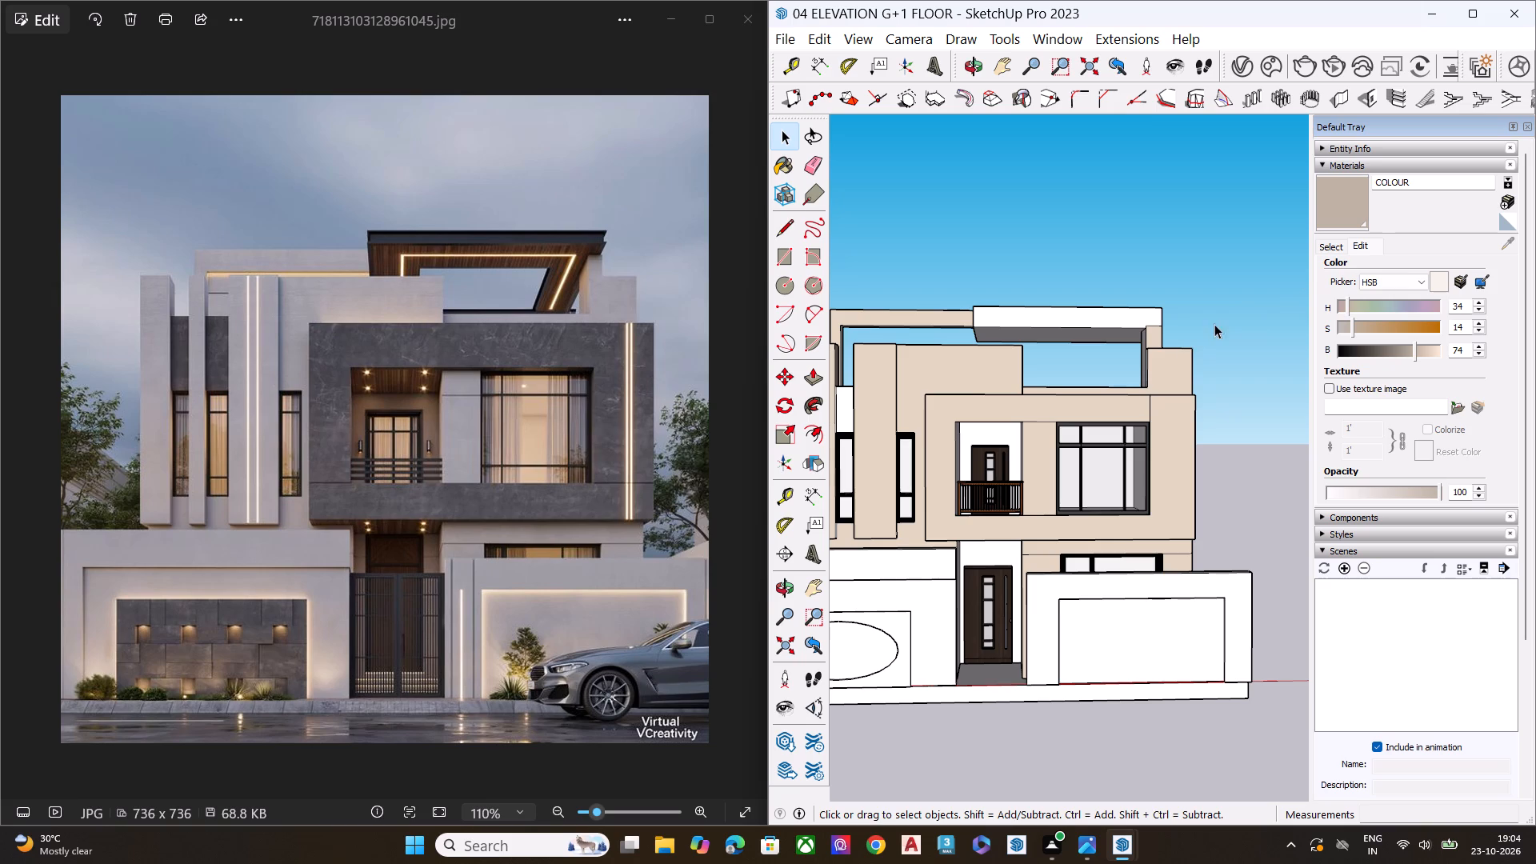
# Open the Color_D20 material's diffuse colour in the V-Ray Asset Editor and set its red value to 54.
pyautogui.click(1241, 68)
pyautogui.click(713, 469)
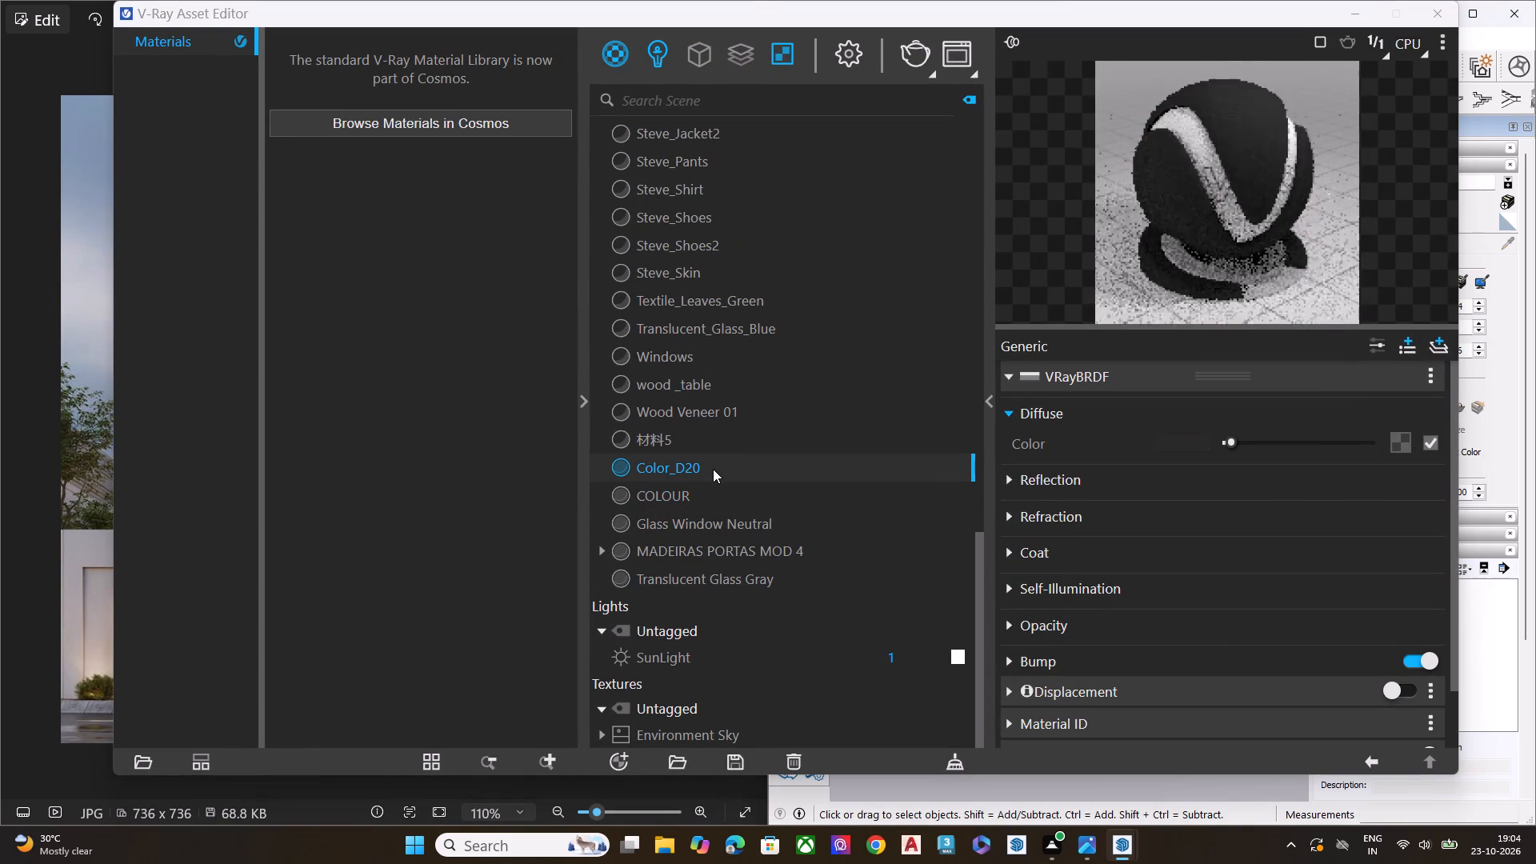
pyautogui.click(1185, 447)
pyautogui.click(771, 284)
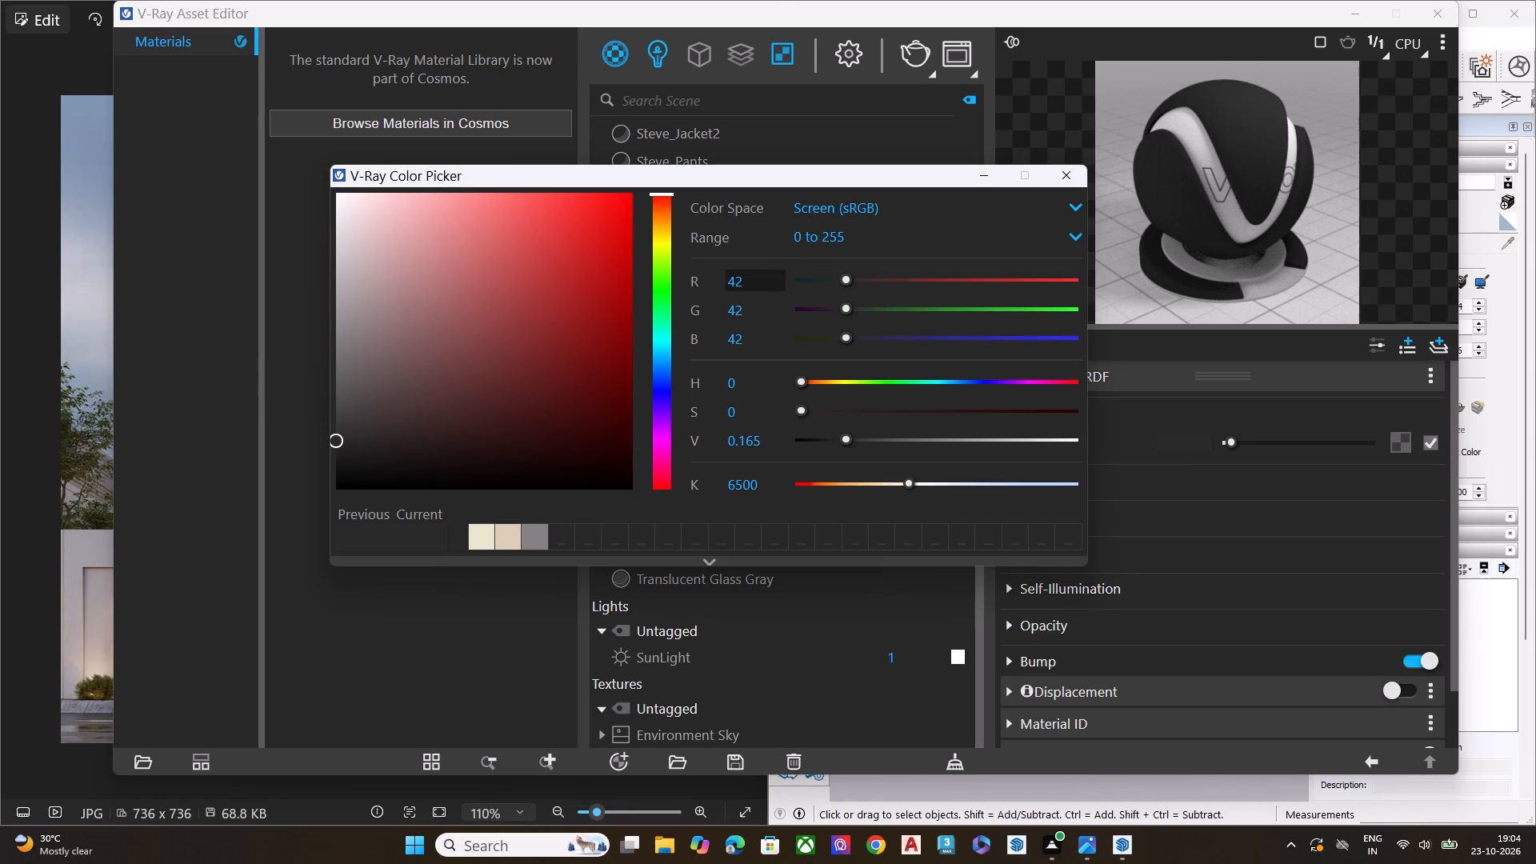
pyautogui.press('BackSpace')
pyautogui.press('BackSpace')
pyautogui.press('BackSpace')
pyautogui.write('54')
pyautogui.press('Return')
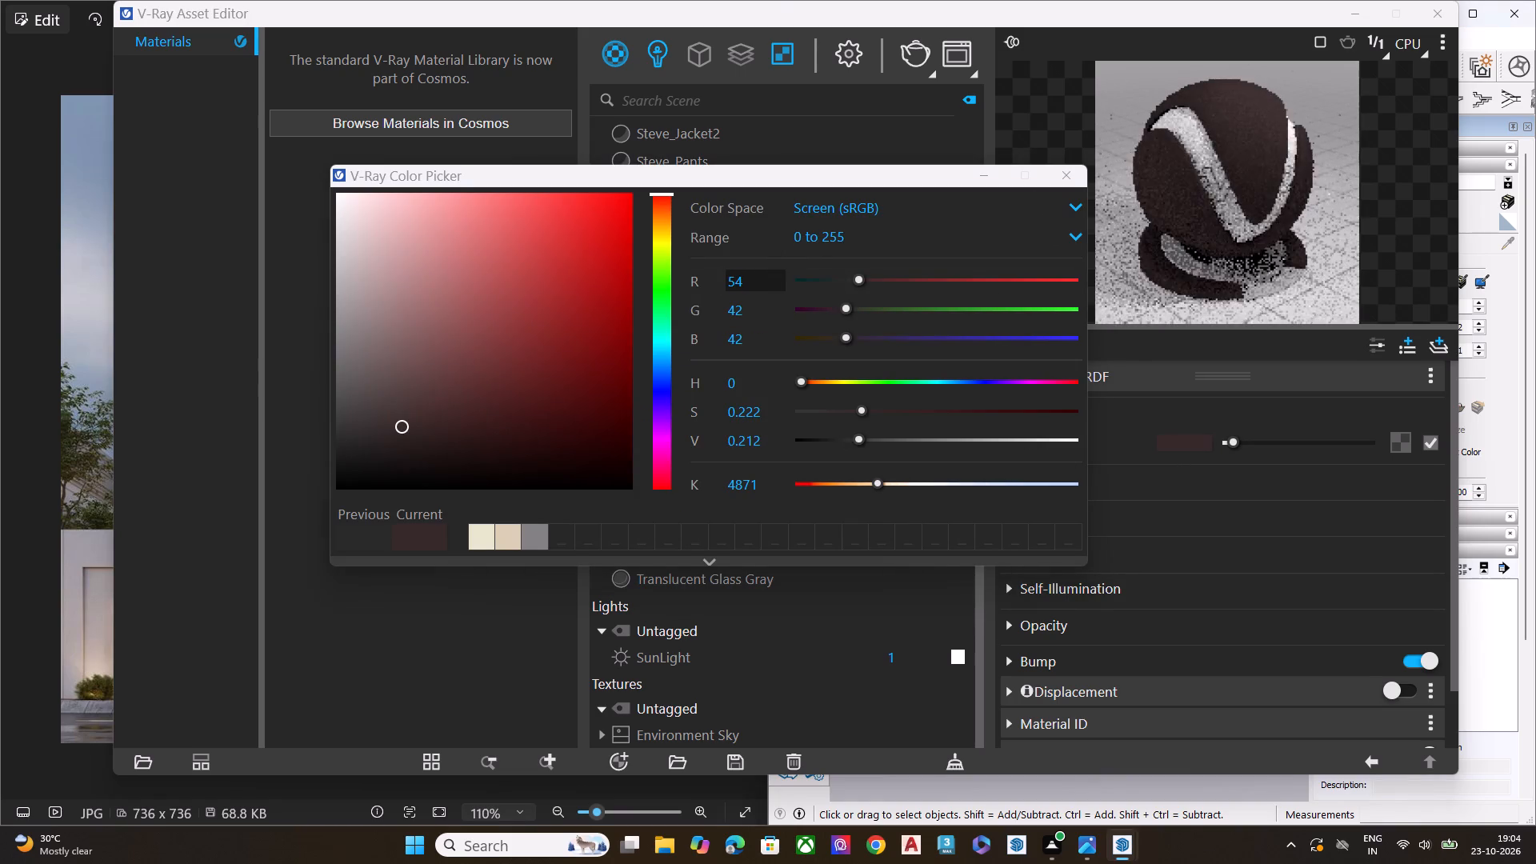
# Set the green value of Color_D20's diffuse colour to 57.
pyautogui.click(786, 322)
pyautogui.click(786, 309)
pyautogui.press('BackSpace')
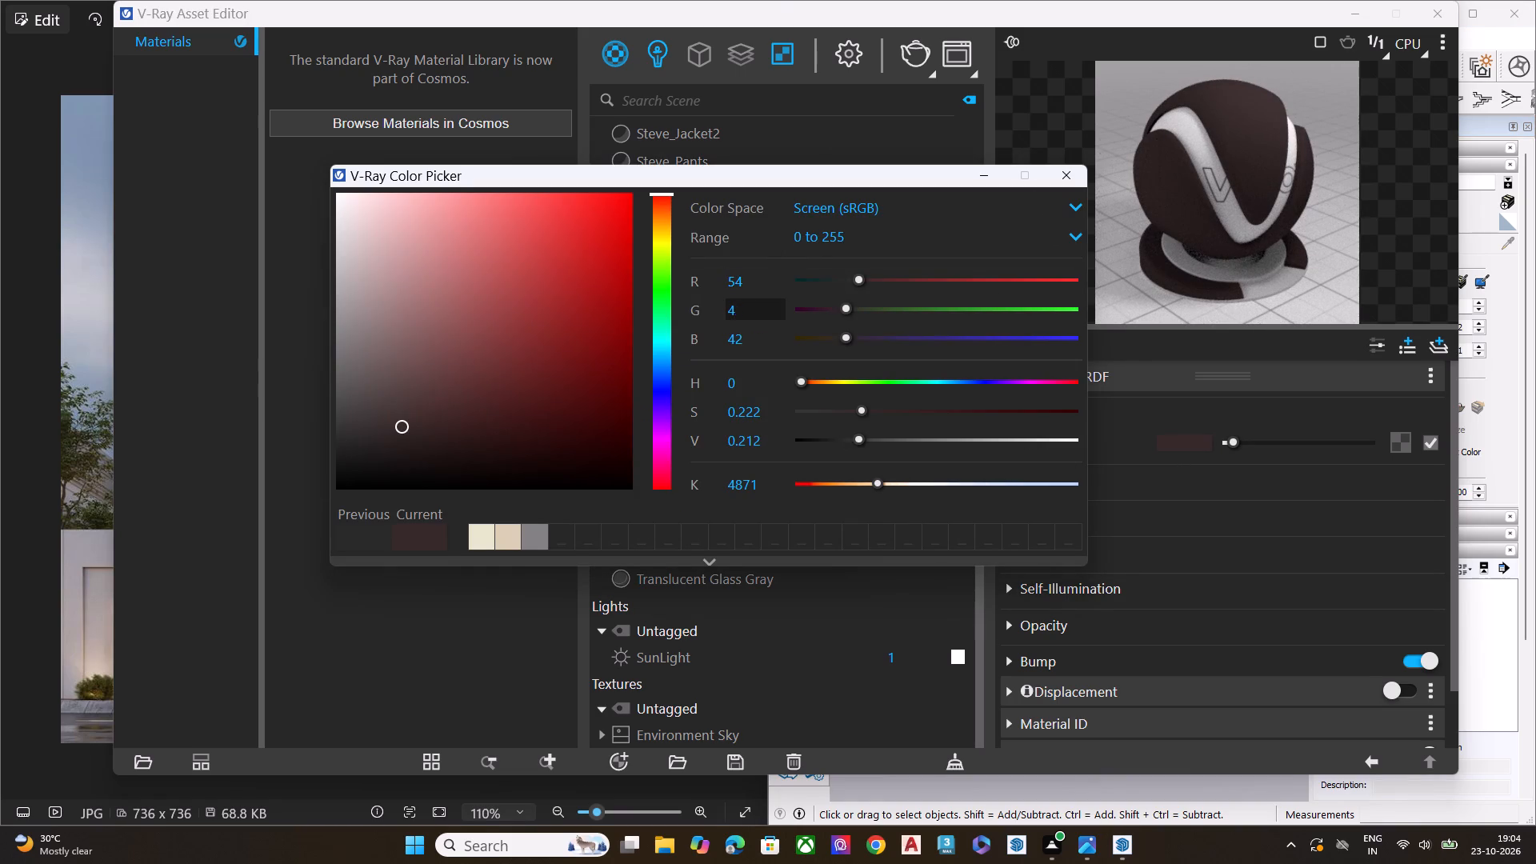
pyautogui.press('BackSpace')
pyautogui.press('BackSpace')
pyautogui.press('BackSpace')
pyautogui.press('BackSpace')
pyautogui.press('BackSpace')
pyautogui.press('BackSpace')
pyautogui.press('BackSpace')
pyautogui.press('BackSpace')
pyautogui.write('57')
pyautogui.press('Return')
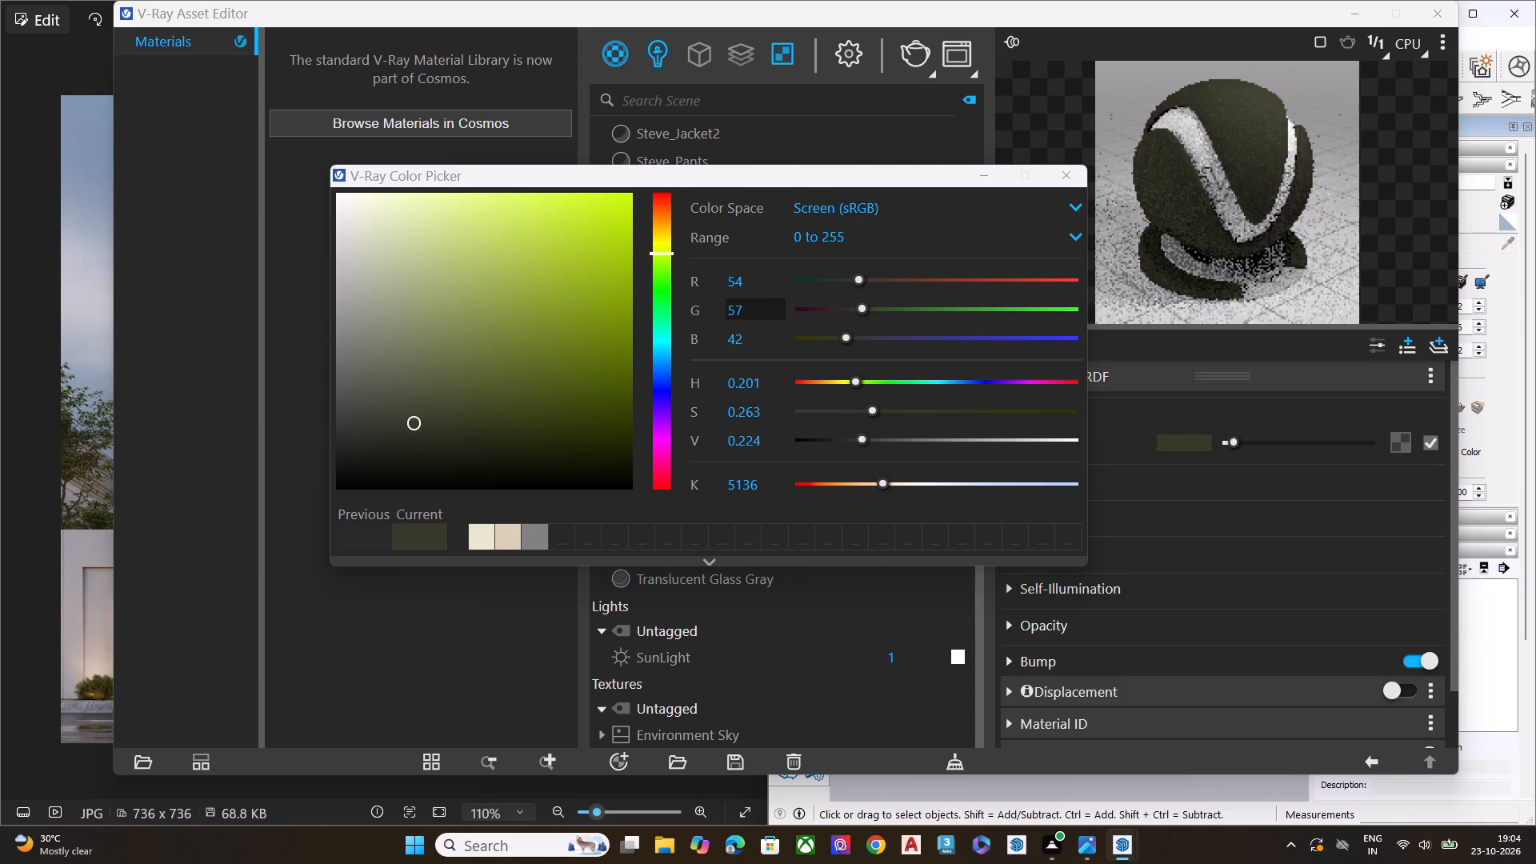
# Set the blue value of Color_D20's diffuse colour to 59 and close the V-Ray Asset Editor.
pyautogui.click(772, 338)
pyautogui.press('BackSpace')
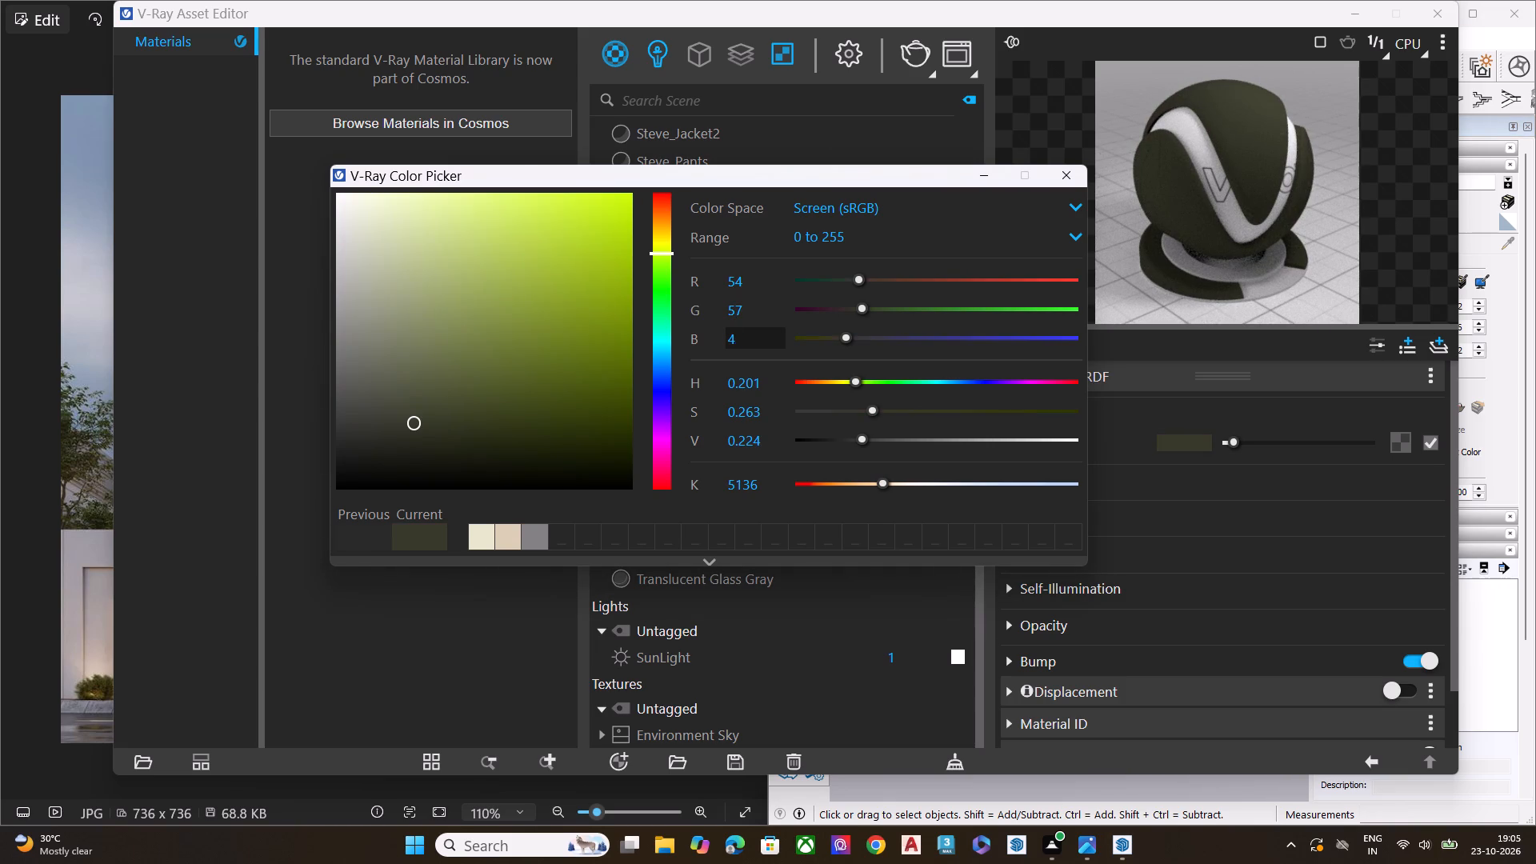
pyautogui.press('BackSpace')
pyautogui.press('BackSpace')
pyautogui.press('BackSpace')
pyautogui.press('BackSpace')
pyautogui.press('BackSpace')
pyautogui.write('59')
pyautogui.press('Return')
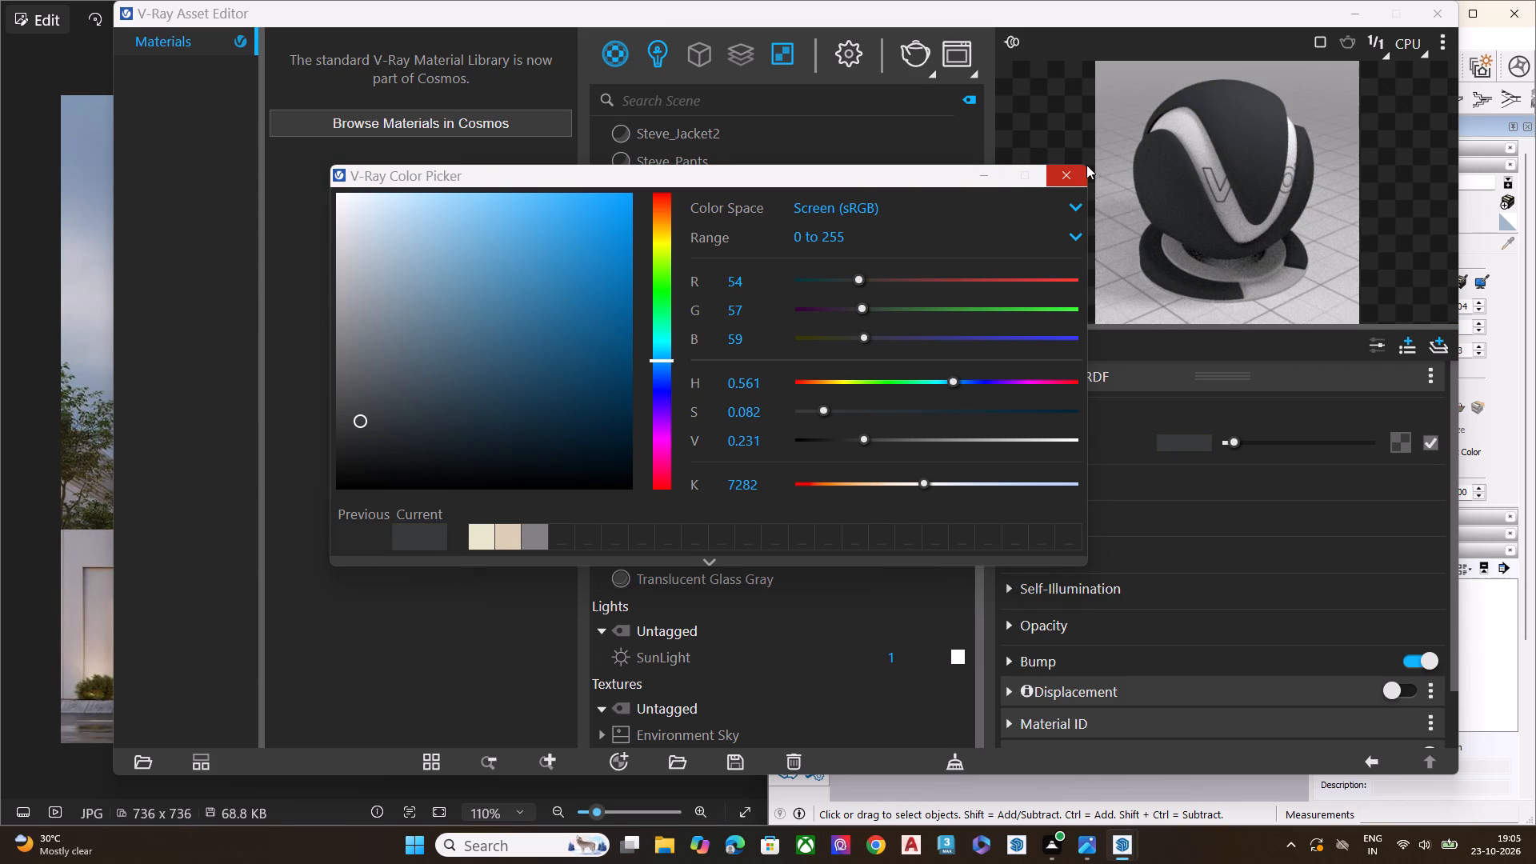
pyautogui.click(1074, 175)
pyautogui.click(1177, 442)
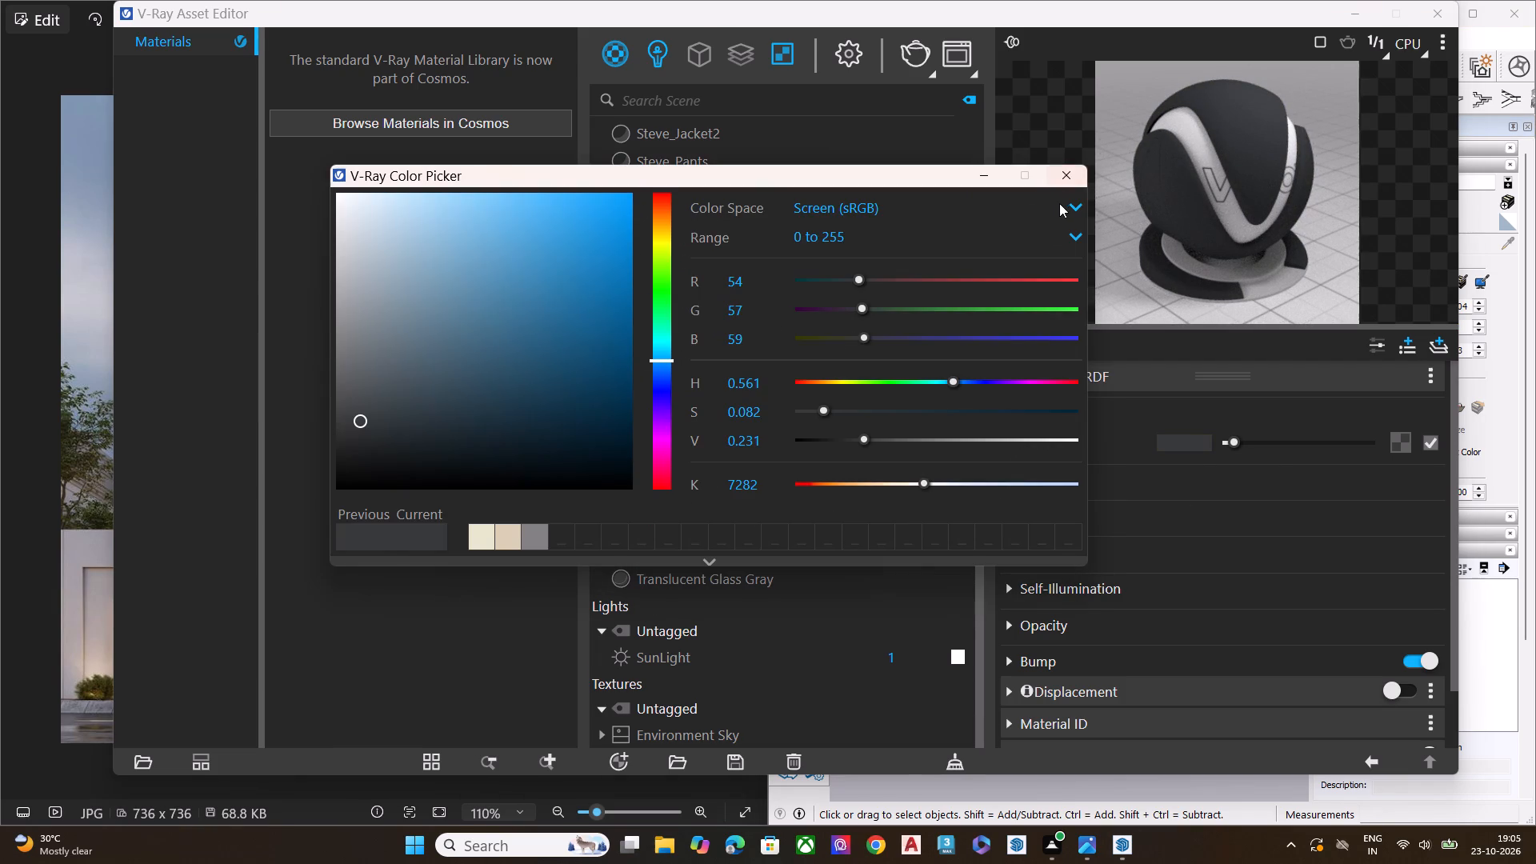
pyautogui.click(1060, 170)
pyautogui.click(679, 470)
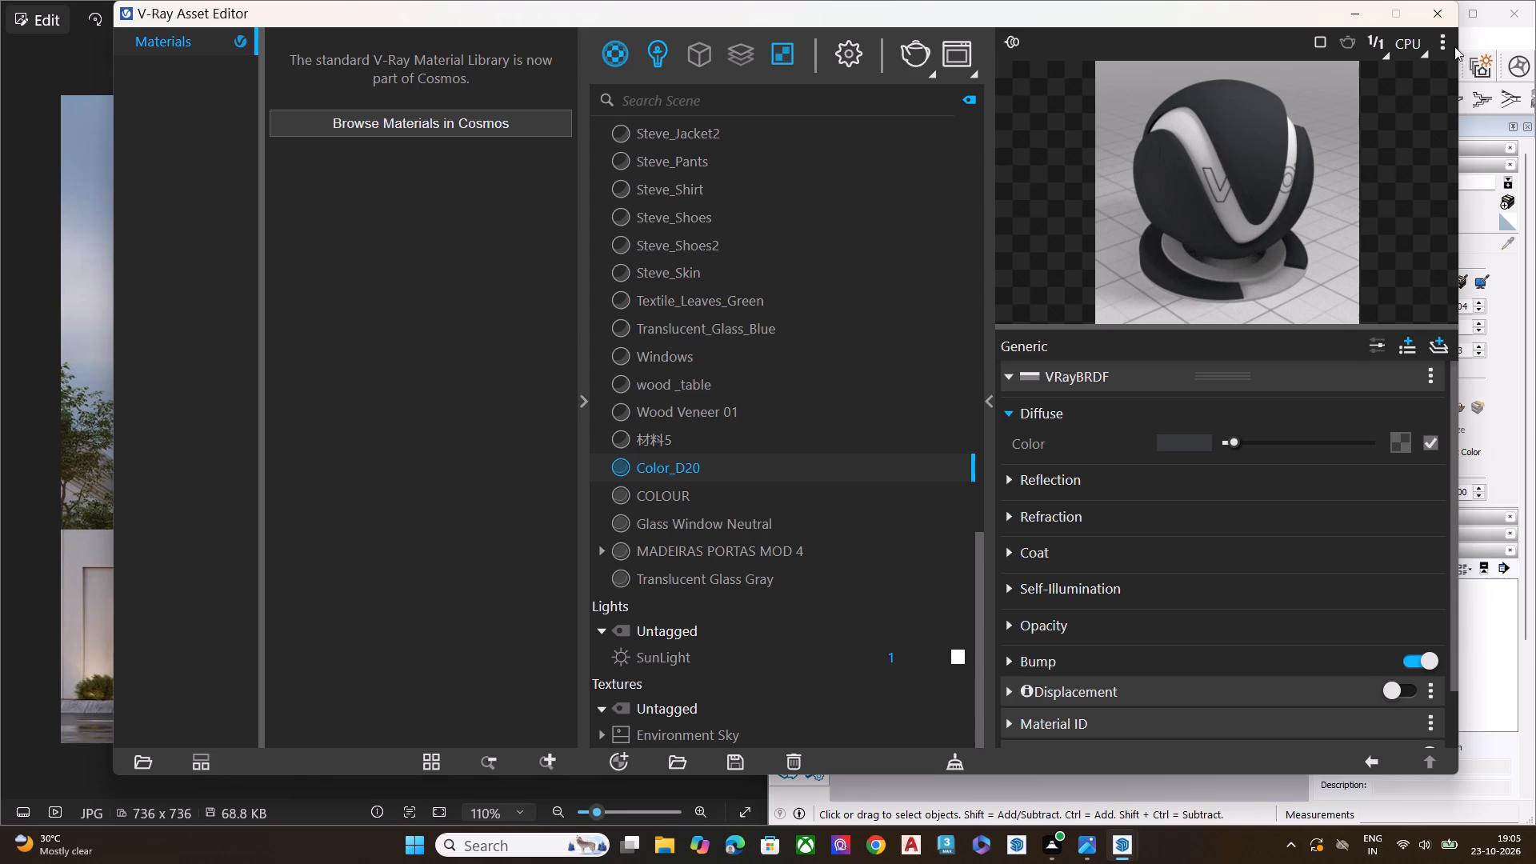
pyautogui.click(1424, 15)
# Paint the recessed walls between the vertical fins and the projecting first-floor frame with the Color_D20 material.
pyautogui.click(1350, 201)
pyautogui.scroll(-1, 938, 389)
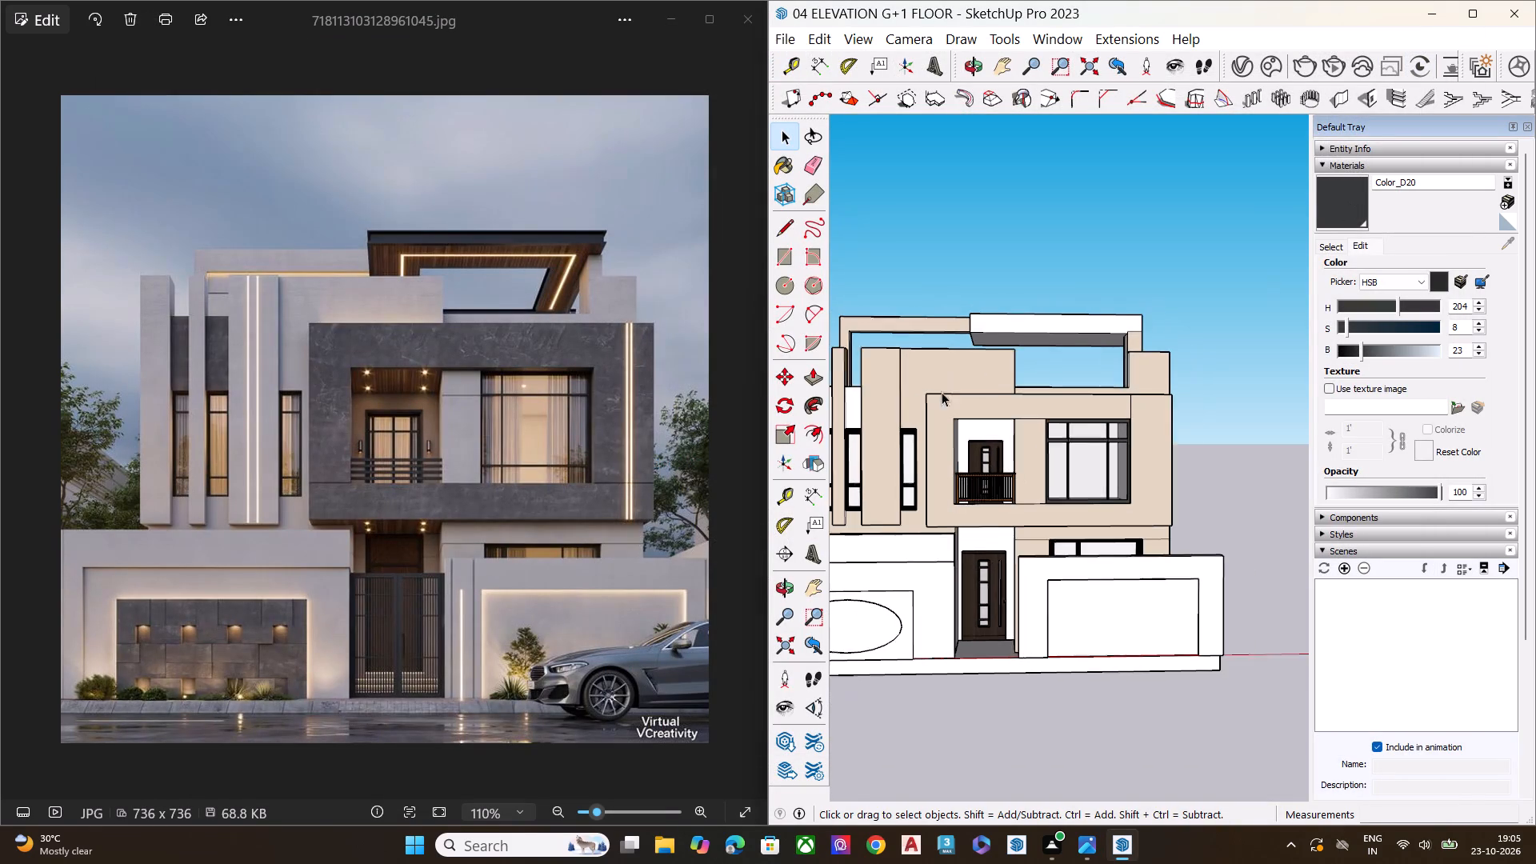
pyautogui.scroll(-1, 942, 392)
pyautogui.click(1331, 212)
pyautogui.scroll(-6, 1150, 380)
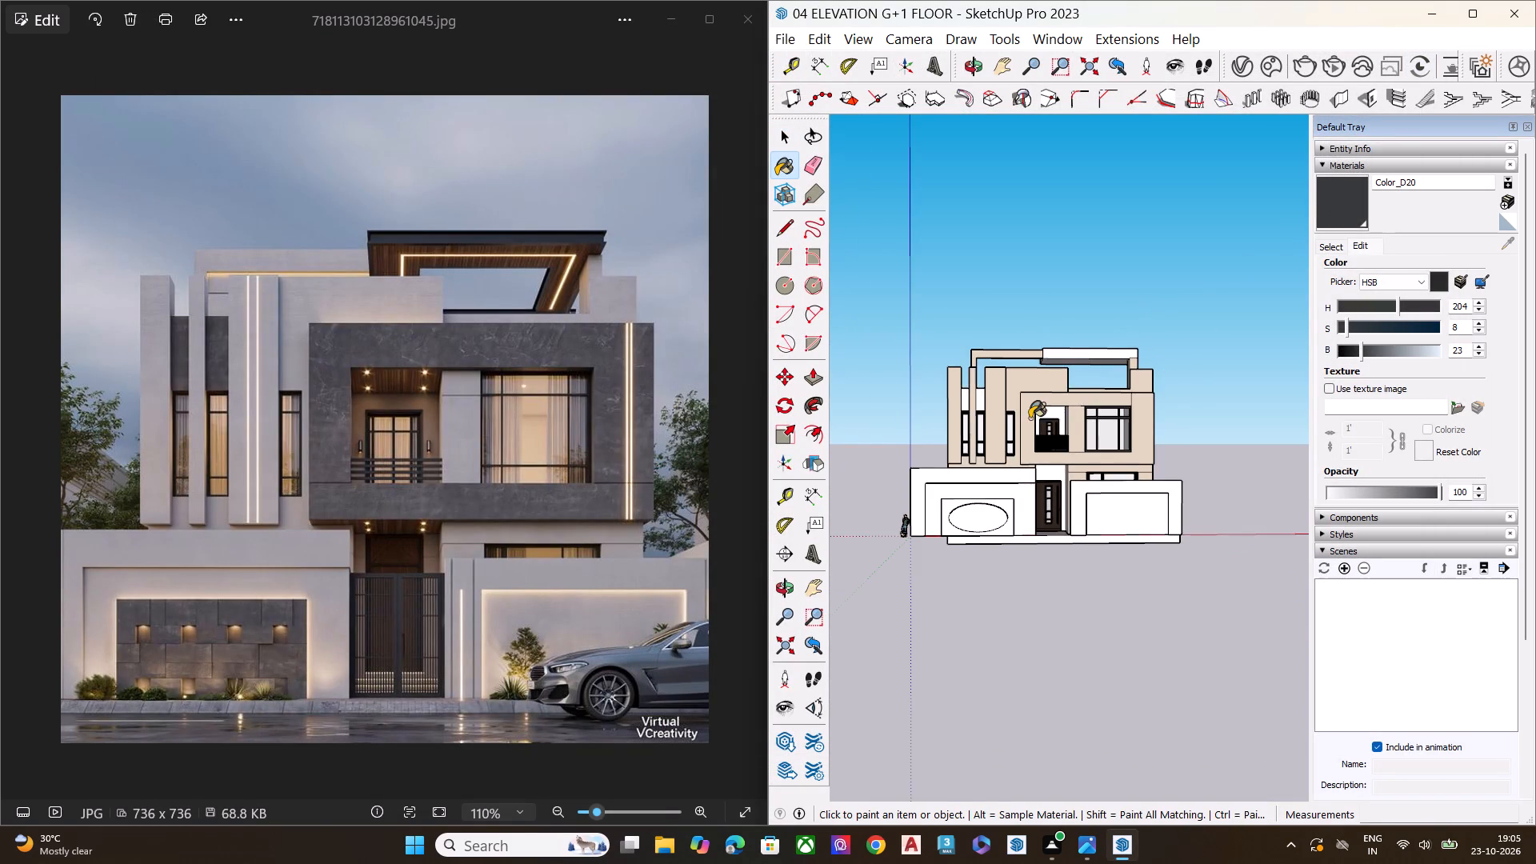
pyautogui.scroll(8, 1011, 420)
pyautogui.click(902, 370)
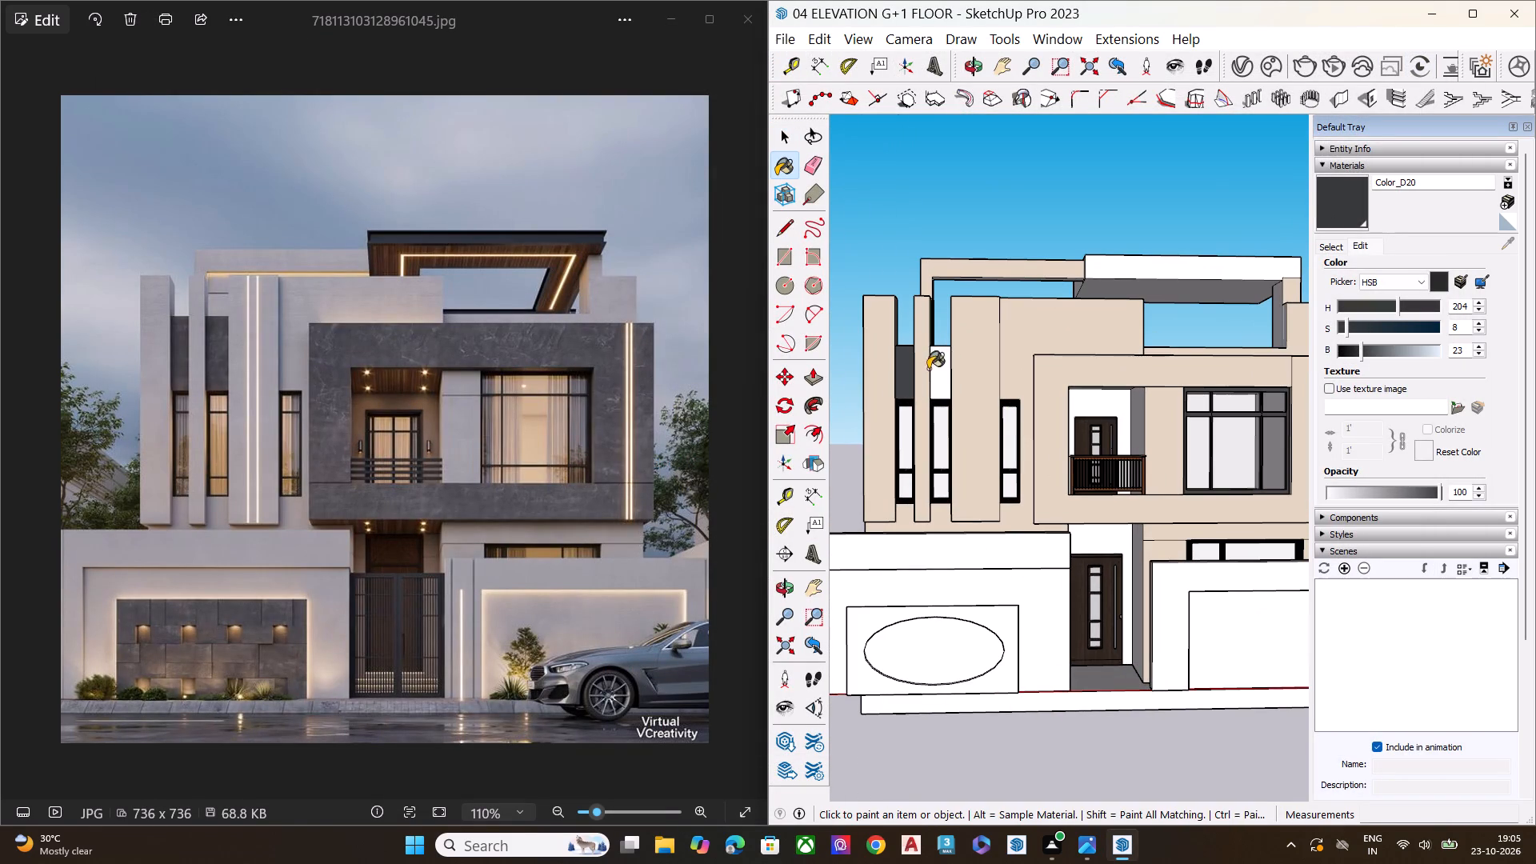
pyautogui.click(938, 366)
pyautogui.click(1059, 376)
pyautogui.moveTo(954, 384); pyautogui.dragTo(1214, 405, button='middle')
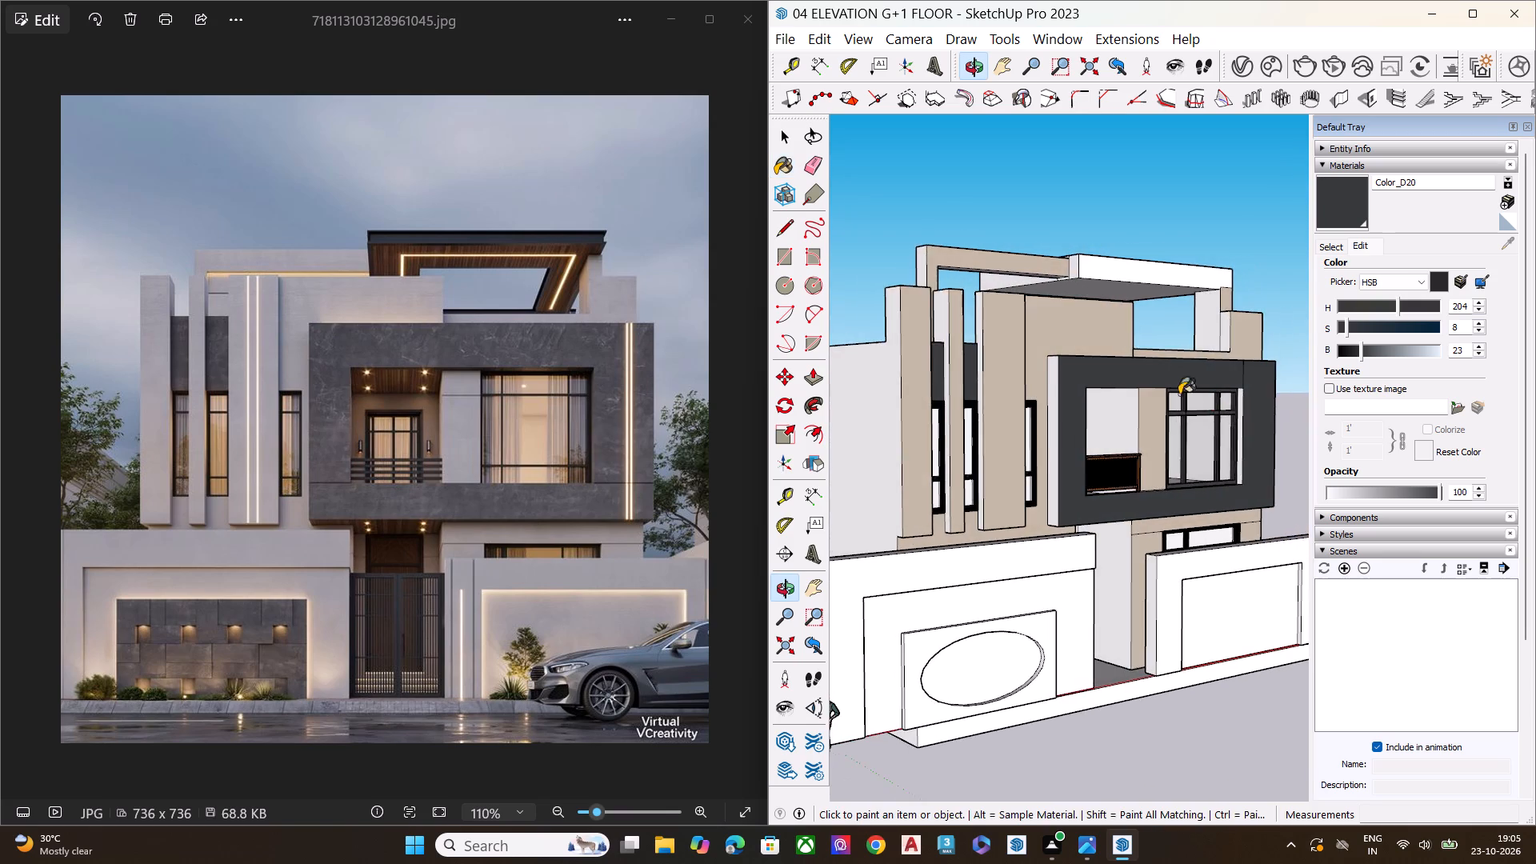
# Paint the outer side face and top face of the projecting first-floor frame with the Color_D20 material.
pyautogui.scroll(2, 1073, 372)
pyautogui.scroll(-1, 1073, 372)
pyautogui.scroll(5, 1073, 372)
pyautogui.click(1037, 379)
pyautogui.moveTo(1060, 383); pyautogui.dragTo(1060, 569, button='middle')
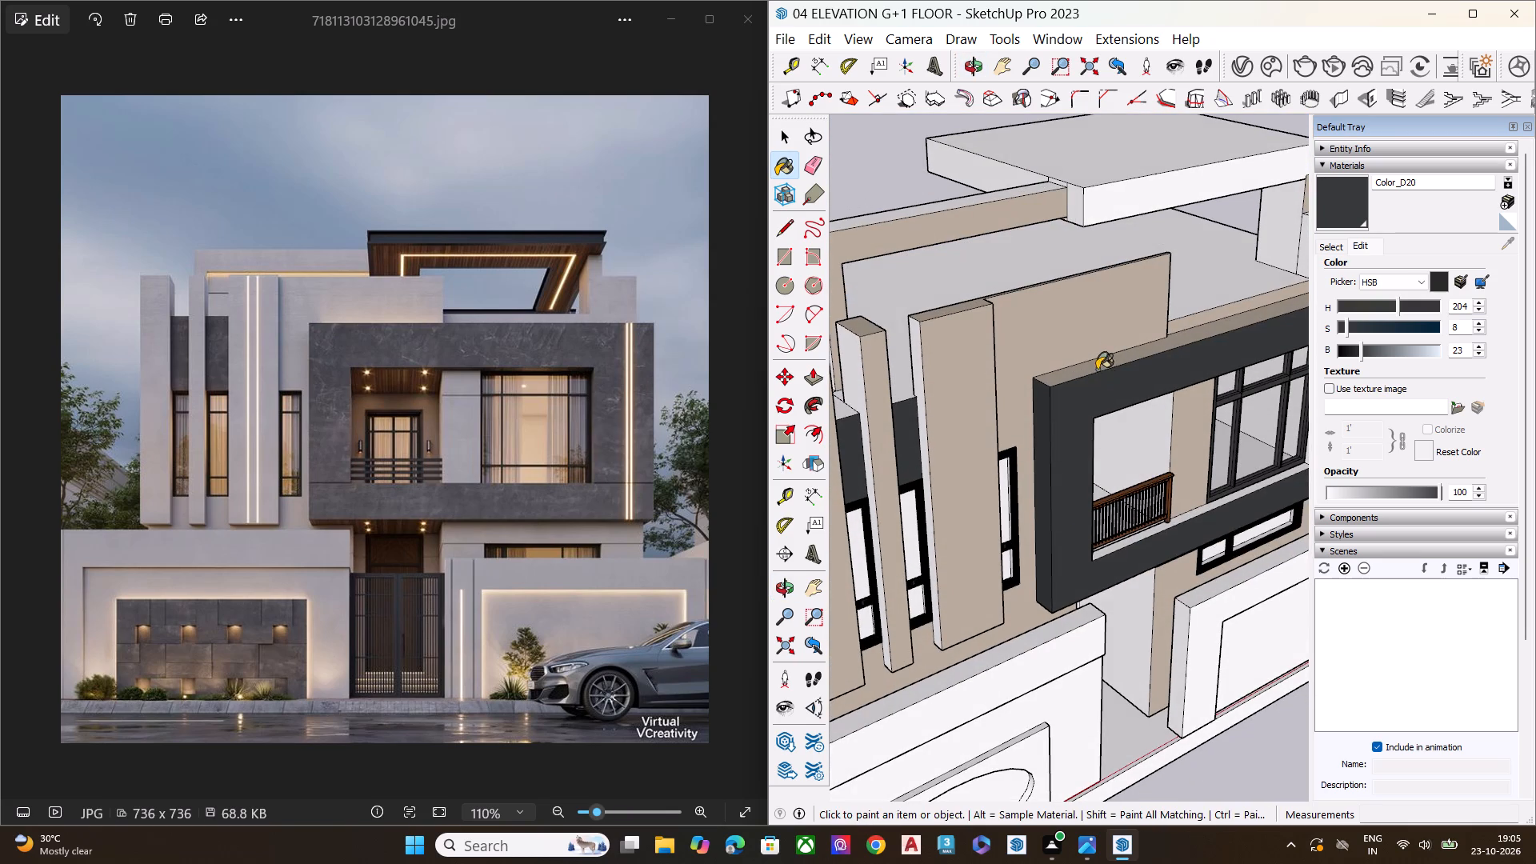
pyautogui.click(1097, 370)
# Paint the underside of the projecting first-floor frame with the Color_D20 material.
pyautogui.moveTo(1131, 446); pyautogui.dragTo(842, 395, button='middle')
pyautogui.scroll(-6, 1062, 383)
pyautogui.moveTo(1122, 406); pyautogui.dragTo(738, 406, button='middle')
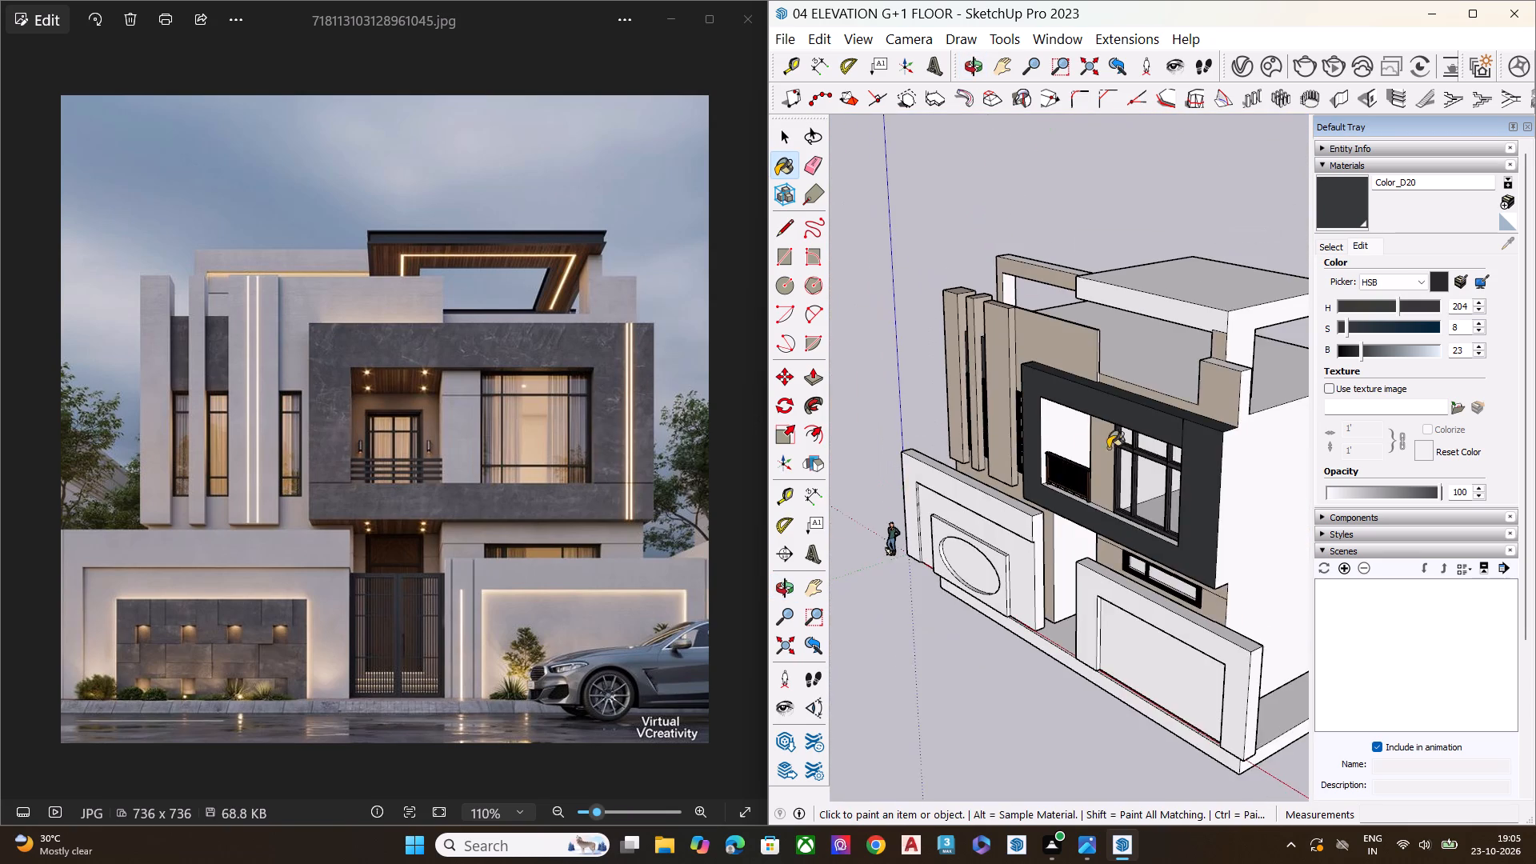
pyautogui.scroll(1, 1110, 446)
pyautogui.scroll(-1, 1111, 446)
pyautogui.scroll(3, 1112, 445)
pyautogui.scroll(-1, 1137, 446)
pyautogui.scroll(1, 1174, 455)
pyautogui.scroll(-7, 989, 440)
pyautogui.moveTo(1078, 494); pyautogui.dragTo(1075, 208, button='middle')
pyautogui.scroll(2, 1041, 388)
pyautogui.scroll(-1, 1034, 430)
pyautogui.scroll(1, 1034, 430)
pyautogui.scroll(-1, 1034, 430)
pyautogui.scroll(1, 1034, 430)
pyautogui.scroll(-2, 1034, 430)
pyautogui.scroll(3, 1034, 430)
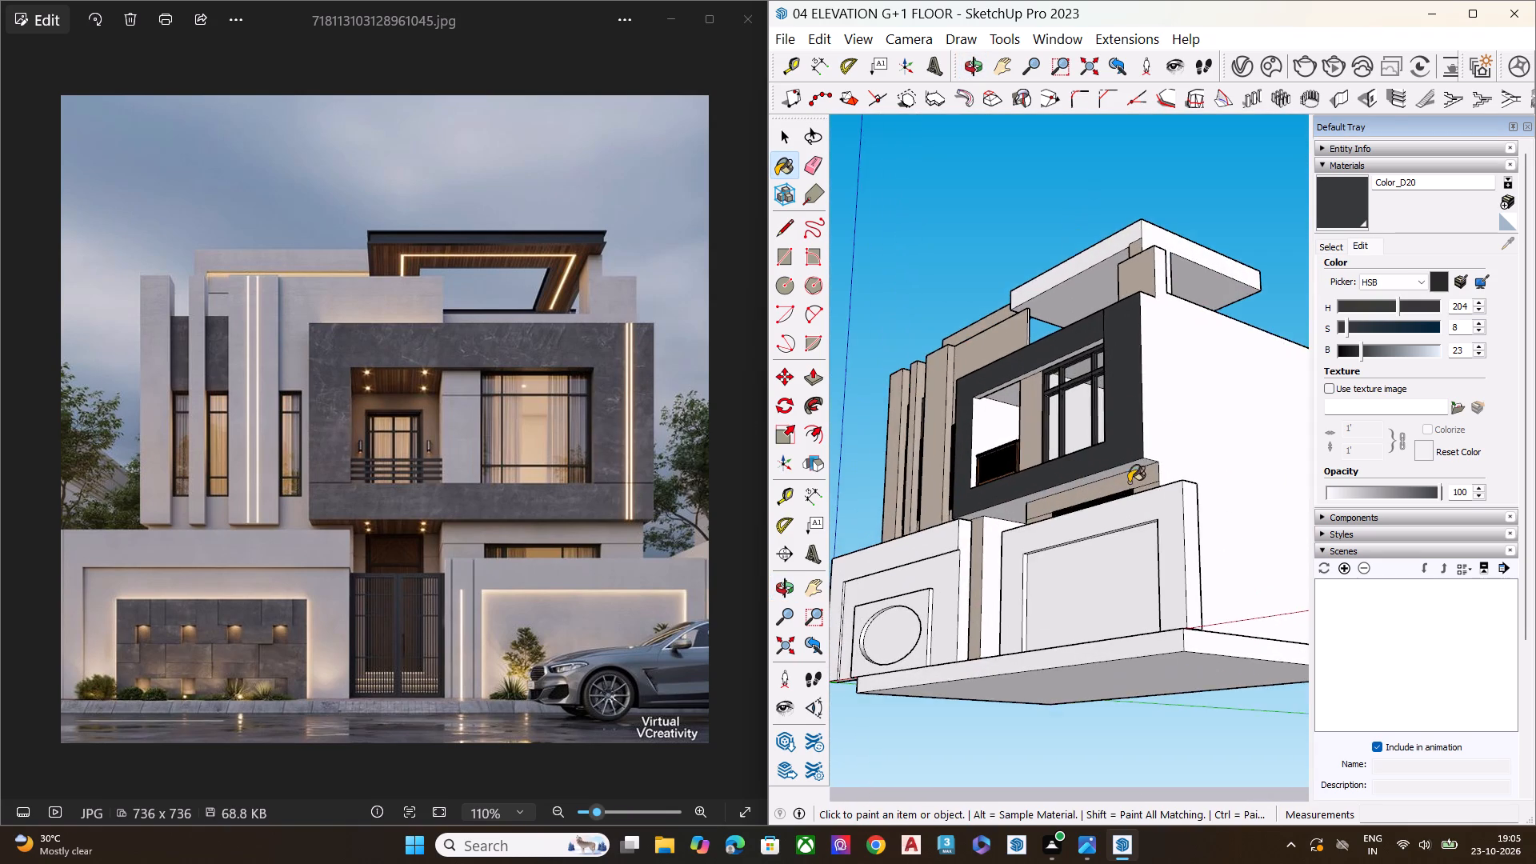
pyautogui.moveTo(1134, 446); pyautogui.dragTo(1086, 317, button='middle')
pyautogui.scroll(1, 1086, 336)
pyautogui.scroll(-1, 1086, 338)
pyautogui.scroll(6, 1085, 355)
pyautogui.click(1149, 425)
pyautogui.scroll(-7, 1058, 396)
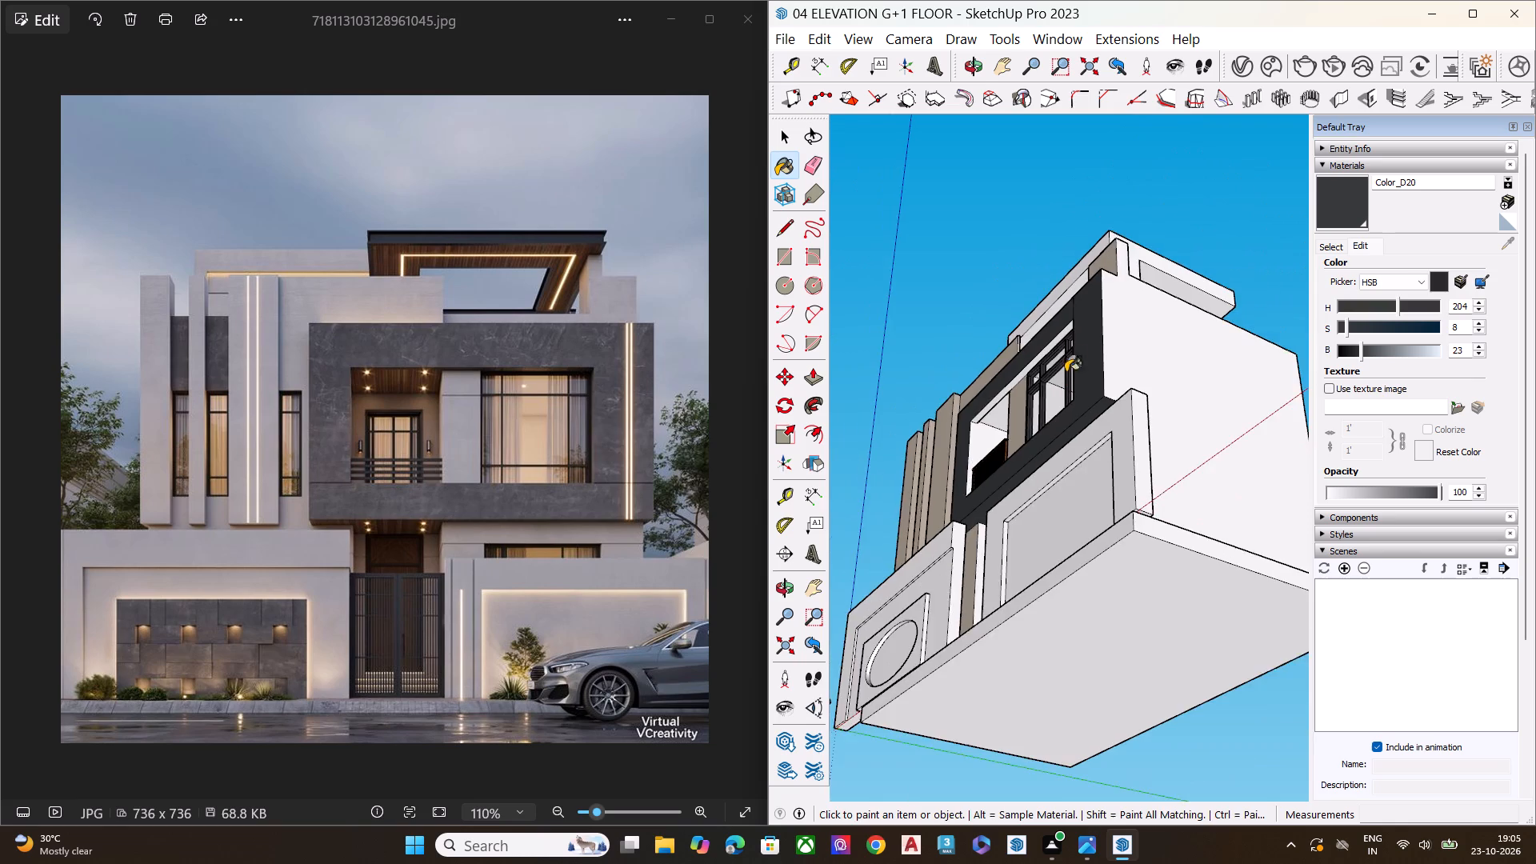
# Switch the paint to the COLOUR material and paint the unpainted outer side faces of the vertical fins.
pyautogui.moveTo(1067, 365); pyautogui.dragTo(1139, 611, button='middle')
pyautogui.scroll(-1, 1070, 330)
pyautogui.scroll(1, 1072, 334)
pyautogui.scroll(-3, 1078, 365)
pyautogui.moveTo(1050, 412); pyautogui.dragTo(1269, 440, button='middle')
pyautogui.moveTo(1101, 455); pyautogui.dragTo(1246, 418, button='middle')
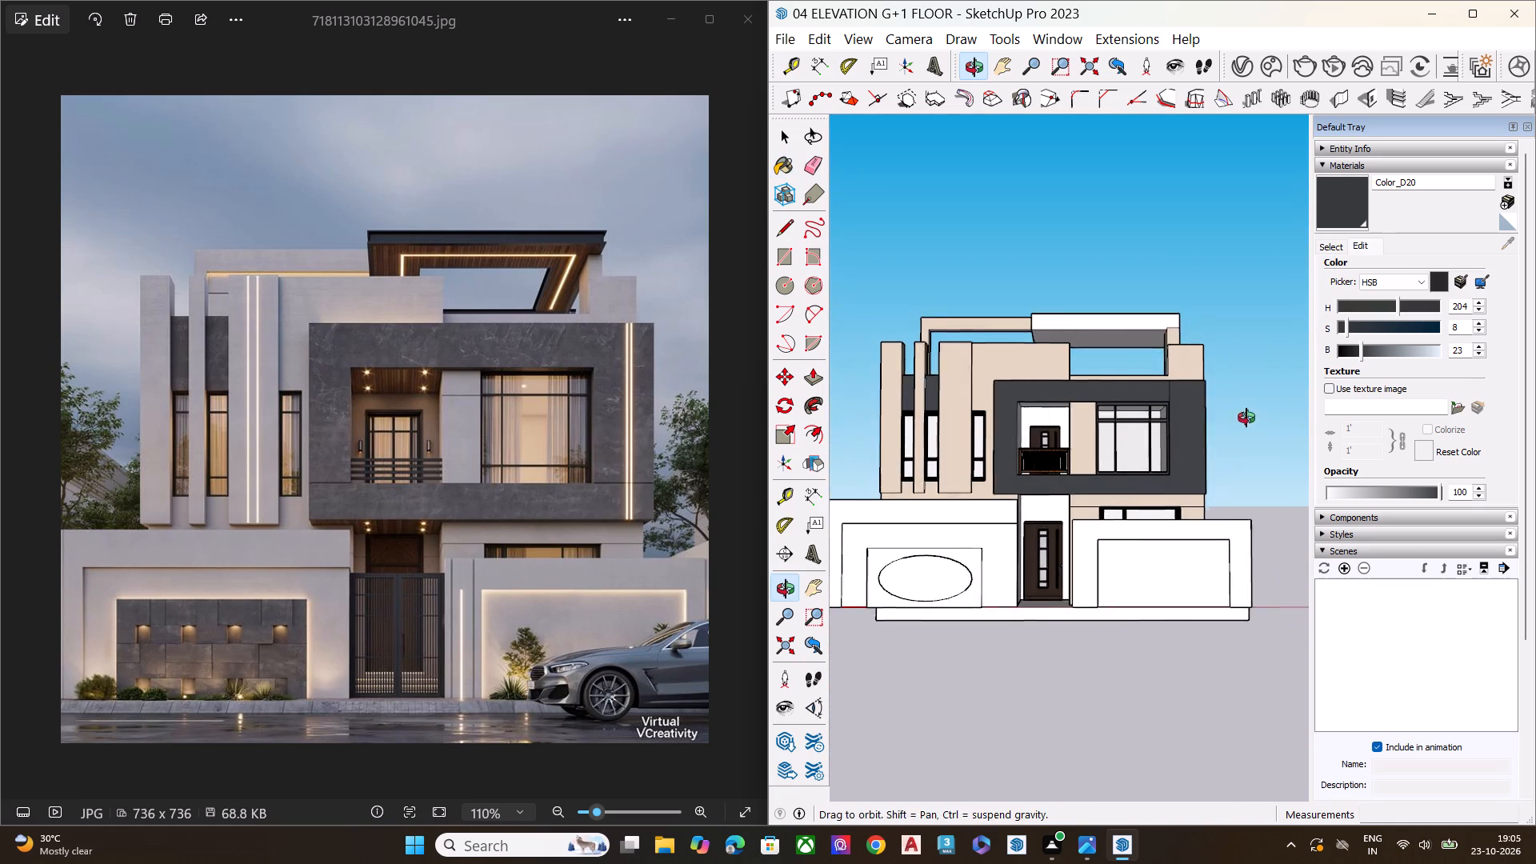
pyautogui.moveTo(1246, 418); pyautogui.dragTo(1247, 418, button='middle')
pyautogui.scroll(1, 1122, 346)
pyautogui.press('space')
pyautogui.click(1245, 73)
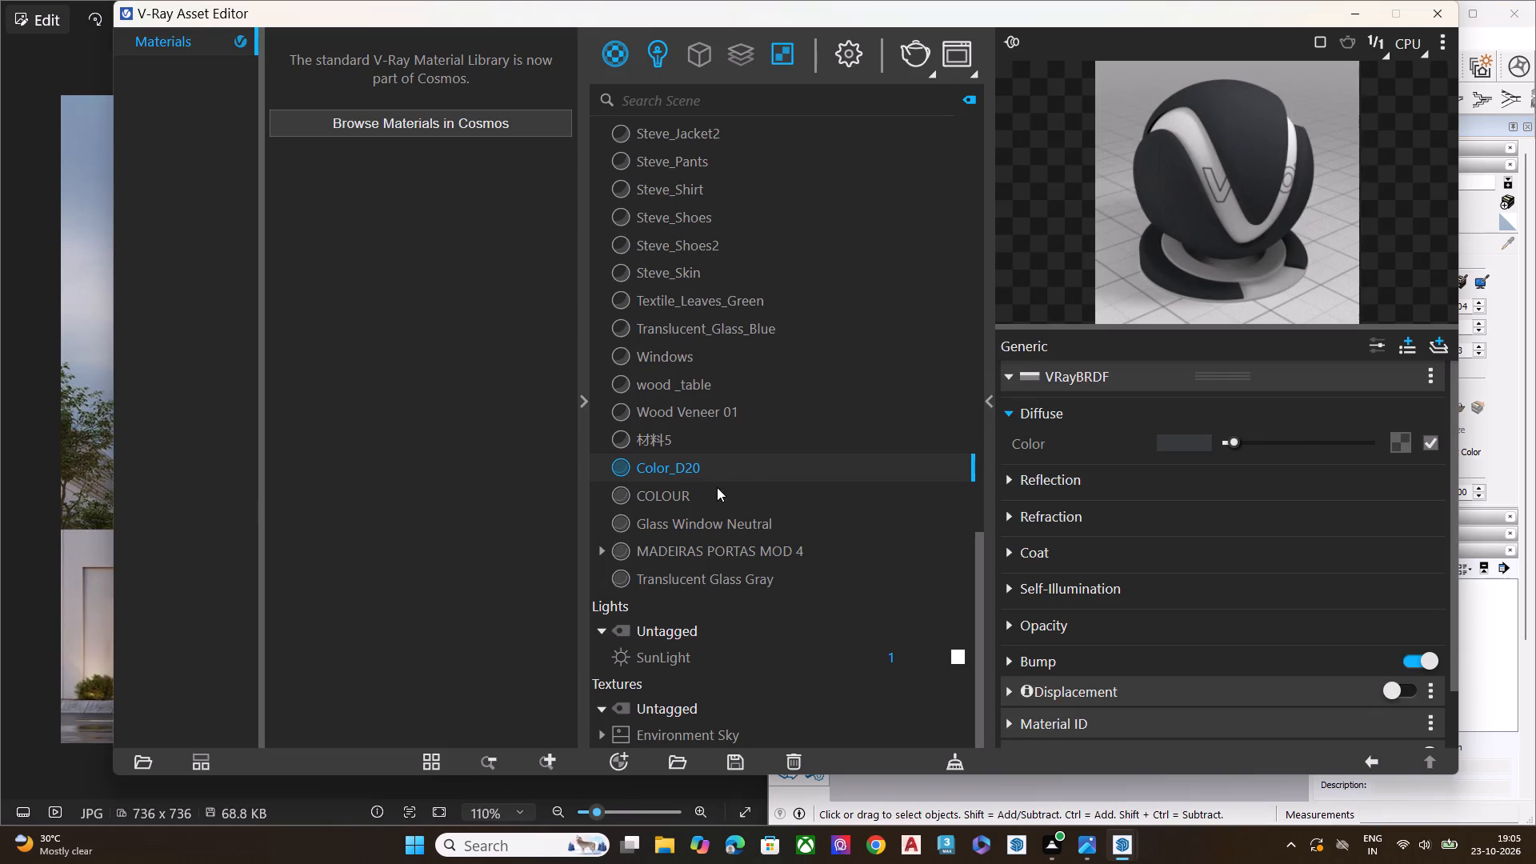
pyautogui.click(682, 497)
pyautogui.press('space')
pyautogui.click(1359, 5)
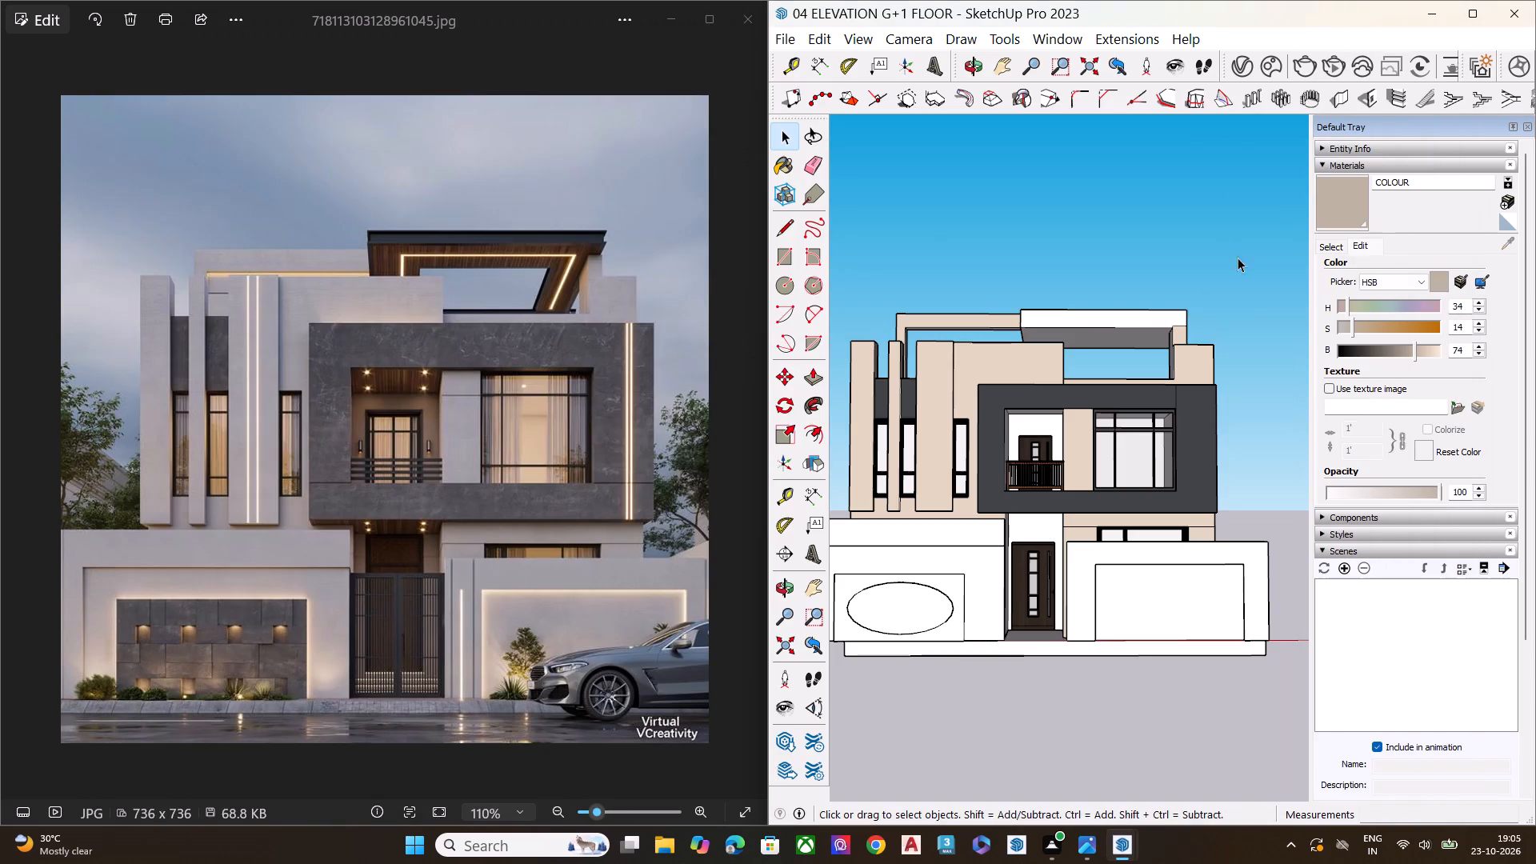
pyautogui.click(1346, 227)
pyautogui.scroll(-2, 942, 461)
pyautogui.scroll(1, 941, 461)
pyautogui.scroll(-1, 938, 462)
pyautogui.scroll(4, 933, 462)
pyautogui.scroll(-1, 927, 463)
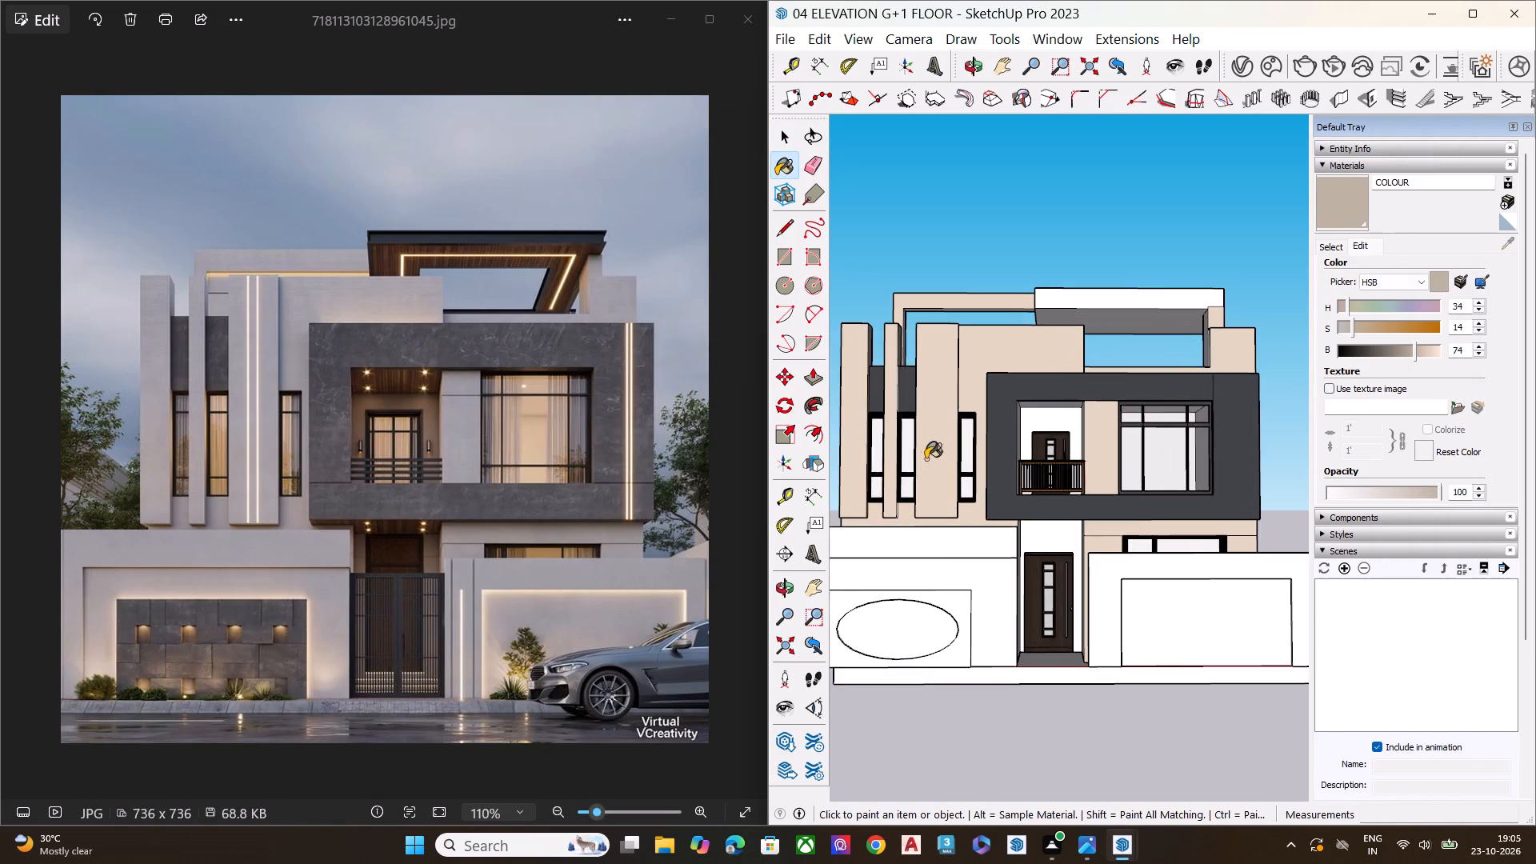
pyautogui.scroll(10, 887, 406)
pyautogui.moveTo(918, 365); pyautogui.dragTo(626, 411, button='middle')
pyautogui.scroll(1, 865, 318)
pyautogui.scroll(-1, 884, 318)
pyautogui.scroll(1, 892, 319)
pyautogui.moveTo(903, 326); pyautogui.dragTo(1049, 385, button='middle')
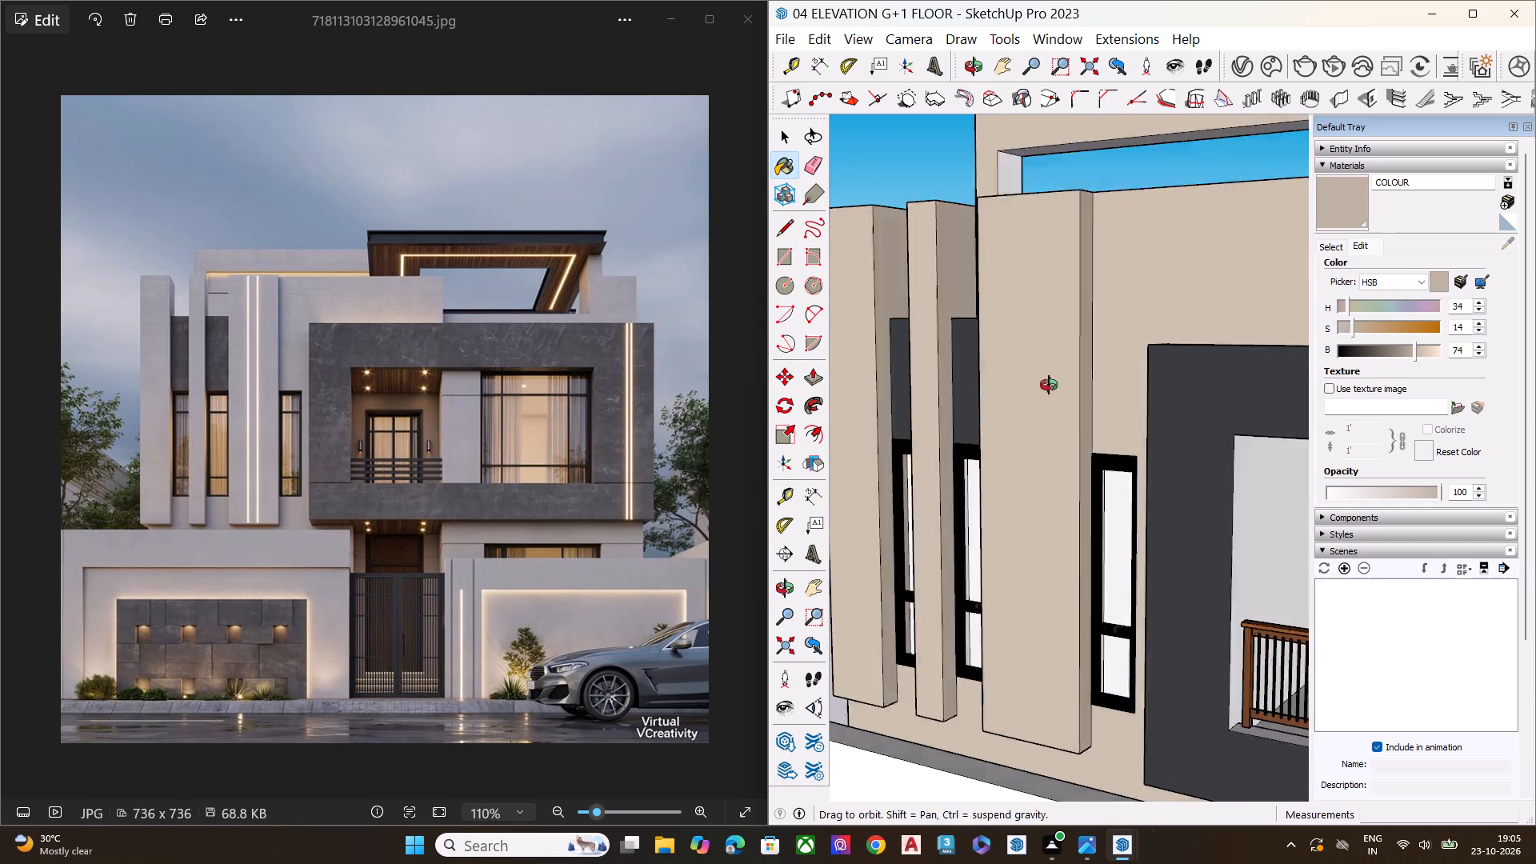
pyautogui.moveTo(1049, 385); pyautogui.dragTo(1535, 366, button='middle')
pyautogui.doubleClick(1027, 261)
pyautogui.click(1098, 253)
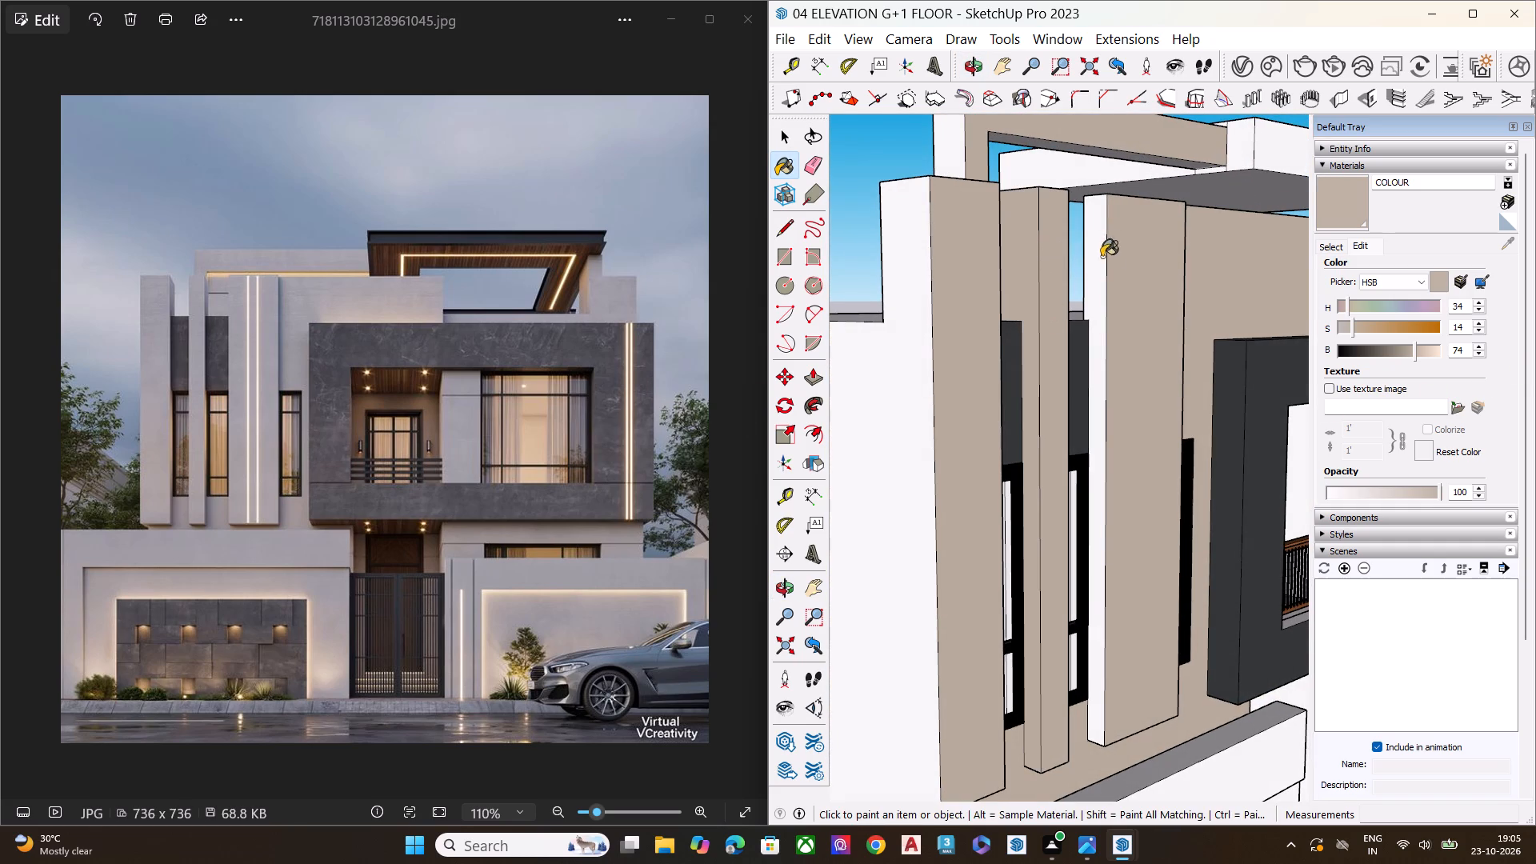
pyautogui.scroll(-1, 1010, 296)
pyautogui.scroll(4, 1006, 297)
pyautogui.scroll(-7, 1001, 298)
pyautogui.click(958, 214)
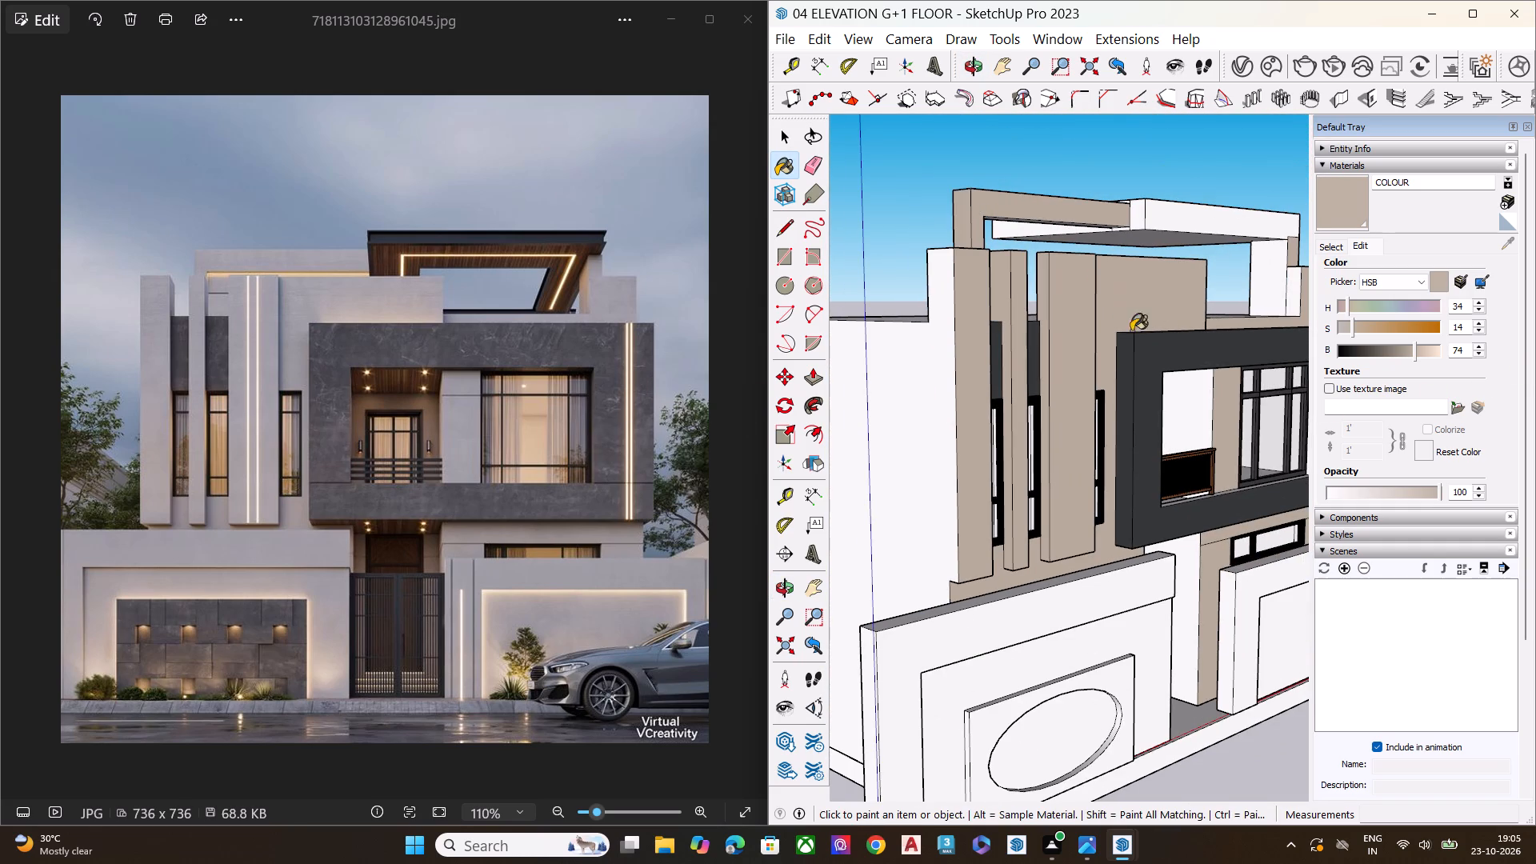
# Paint the back wall, side walls and ceiling of the first-floor balcony recess with the COLOUR material.
pyautogui.moveTo(1131, 331); pyautogui.dragTo(662, 218, button='middle')
pyautogui.scroll(-6, 926, 256)
pyautogui.scroll(4, 1051, 356)
pyautogui.scroll(-1, 1051, 355)
pyautogui.scroll(7, 1051, 355)
pyautogui.moveTo(1092, 360); pyautogui.dragTo(1194, 357, button='middle')
pyautogui.scroll(5, 1172, 368)
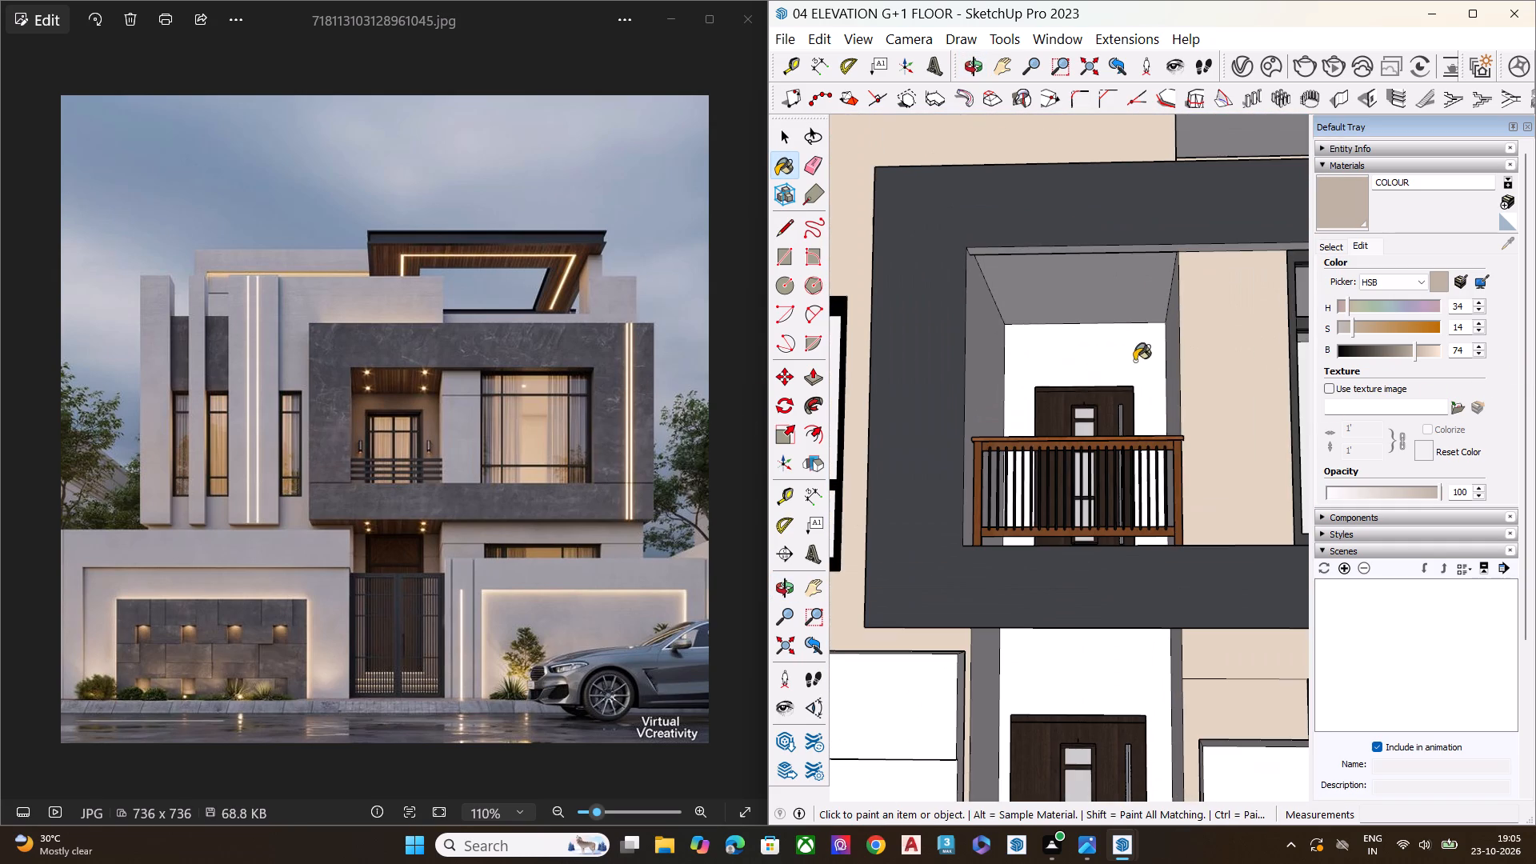
pyautogui.click(1134, 361)
pyautogui.click(994, 368)
pyautogui.click(1053, 314)
pyautogui.click(1166, 363)
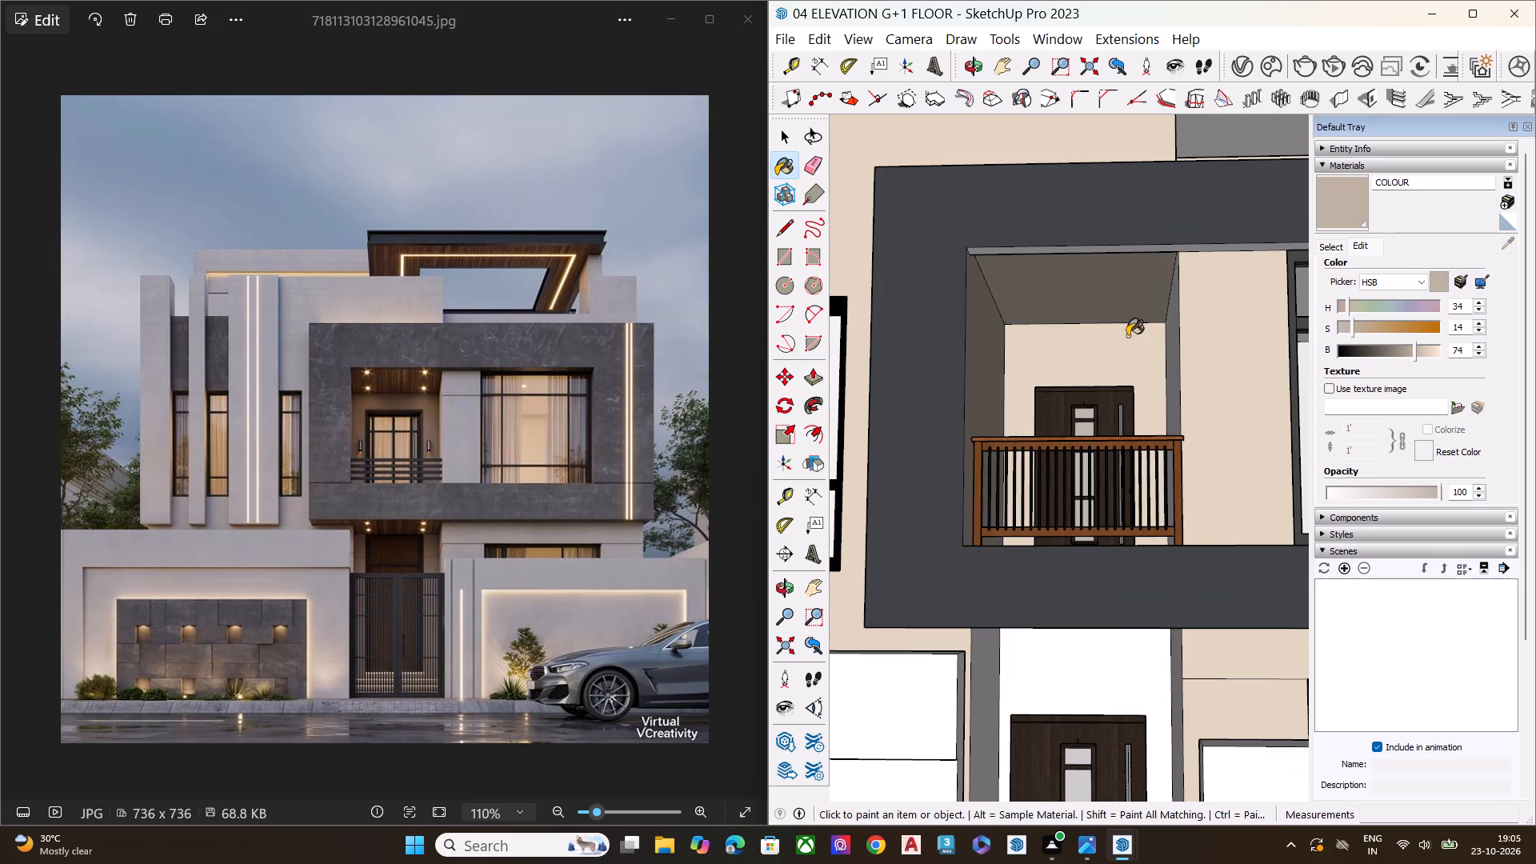
pyautogui.scroll(-7, 1139, 330)
pyautogui.moveTo(1212, 351); pyautogui.dragTo(1254, 349, button='middle')
pyautogui.scroll(3, 1157, 350)
pyautogui.click(1176, 354)
# Paint the wall around the ground-floor entrance door and both entrance side walls with the COLOUR material.
pyautogui.scroll(1, 1087, 348)
pyautogui.scroll(-3, 1087, 348)
pyautogui.scroll(1, 1094, 368)
pyautogui.scroll(-4, 1114, 403)
pyautogui.scroll(7, 1141, 559)
pyautogui.scroll(-2, 1120, 562)
pyautogui.scroll(2, 1119, 562)
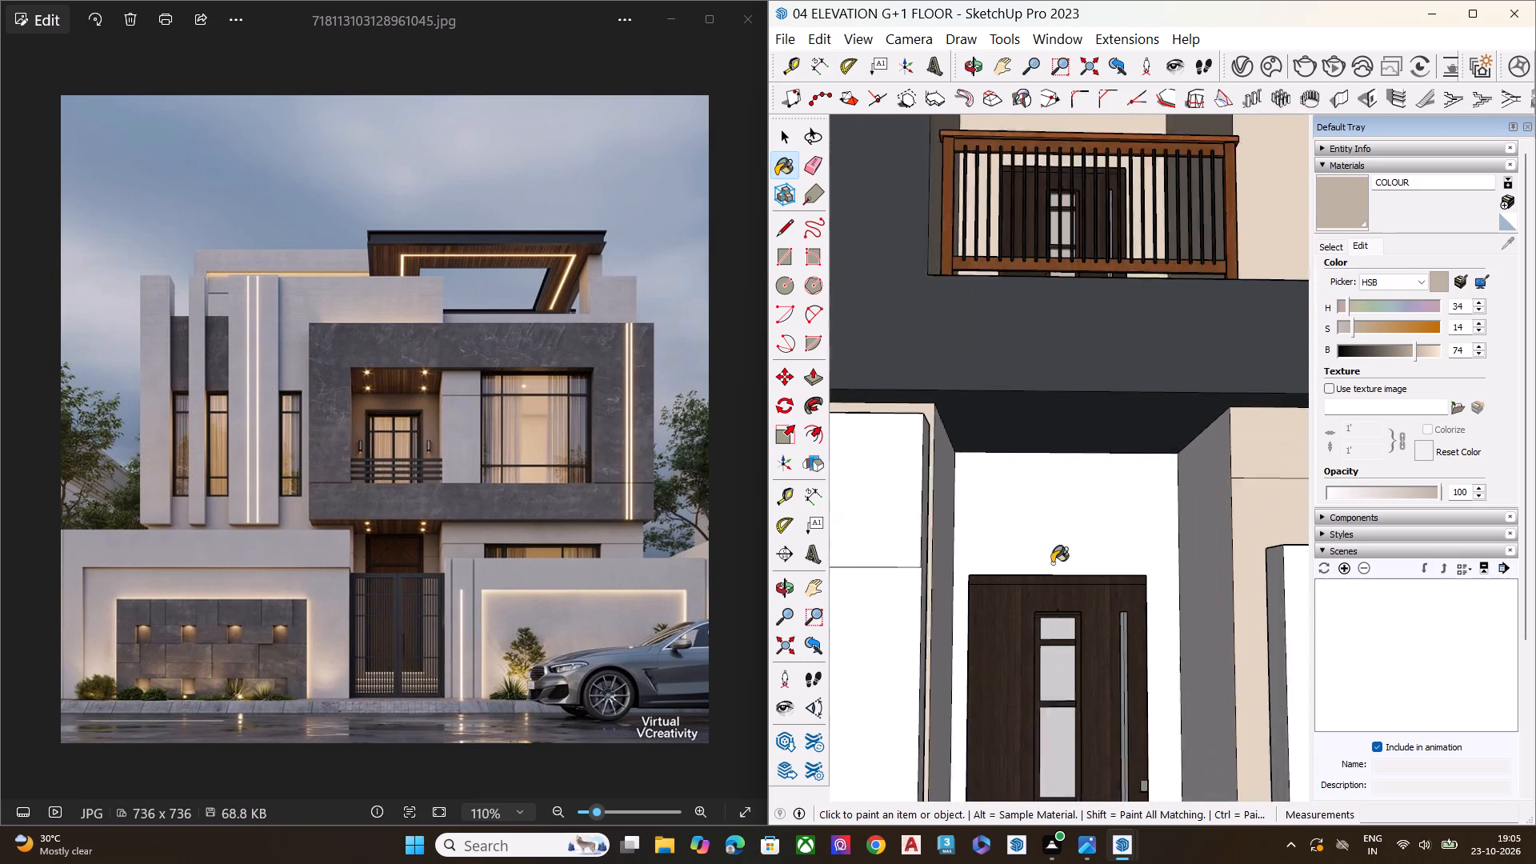
pyautogui.scroll(1, 1052, 563)
pyautogui.click(1060, 538)
pyautogui.moveTo(1140, 547); pyautogui.dragTo(991, 546, button='middle')
pyautogui.click(953, 528)
pyautogui.moveTo(1004, 487); pyautogui.dragTo(1309, 486, button='middle')
pyautogui.click(1199, 515)
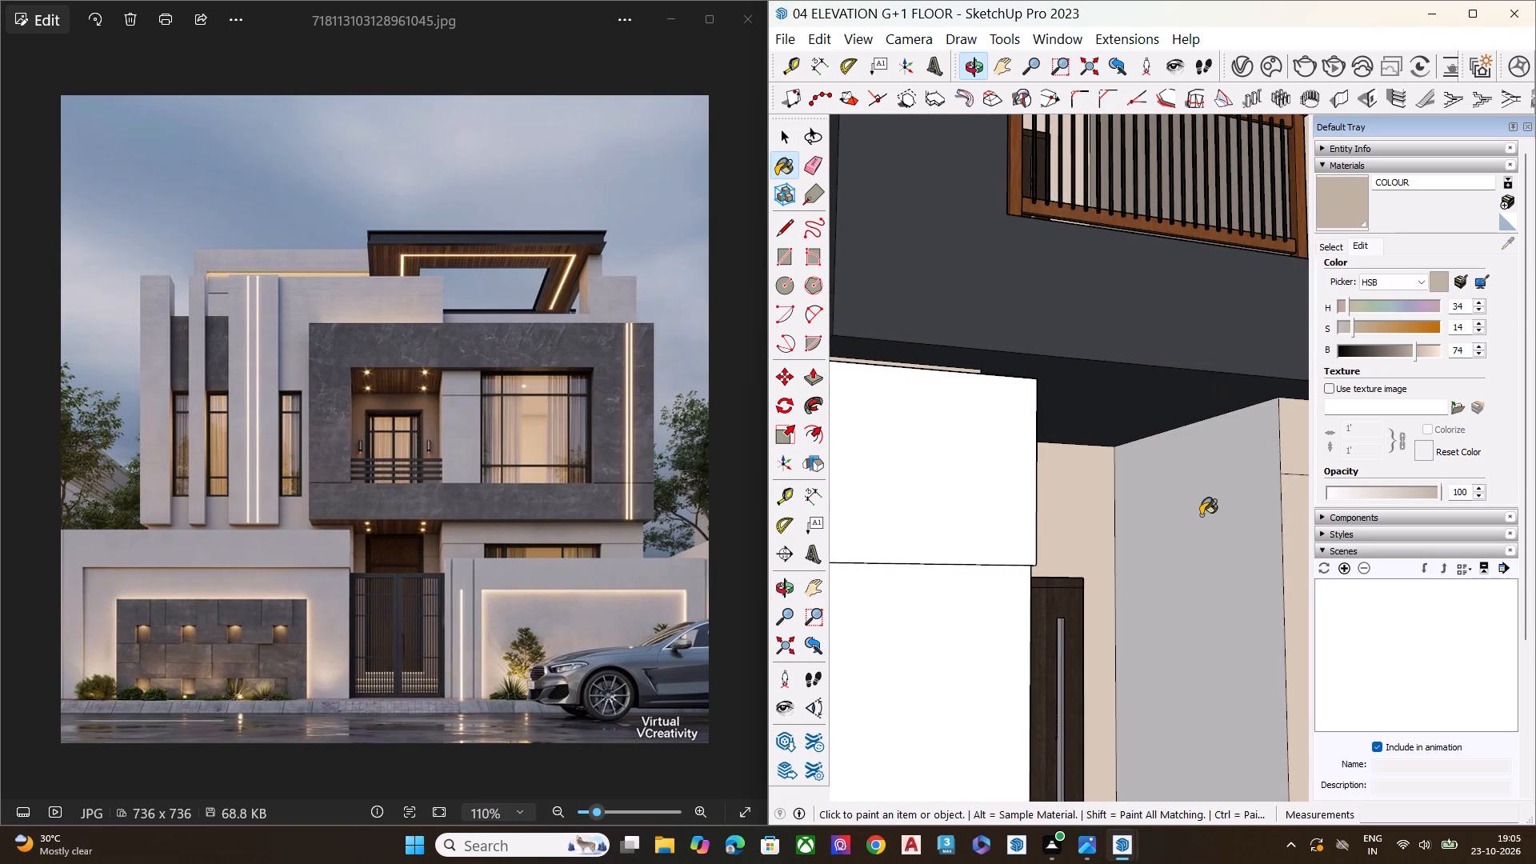
pyautogui.press('space')
# Examine the whole painted elevation for surfaces still missing a material.
pyautogui.scroll(-1, 1083, 410)
pyautogui.scroll(2, 1083, 410)
pyautogui.scroll(-5, 1083, 410)
pyautogui.scroll(2, 1082, 413)
pyautogui.scroll(-4, 1082, 413)
pyautogui.scroll(1, 1082, 413)
pyautogui.scroll(-17, 1086, 396)
pyautogui.scroll(1, 1067, 330)
pyautogui.scroll(-2, 1066, 331)
pyautogui.moveTo(1098, 377); pyautogui.dragTo(1116, 470, button='middle')
pyautogui.scroll(-1, 1098, 380)
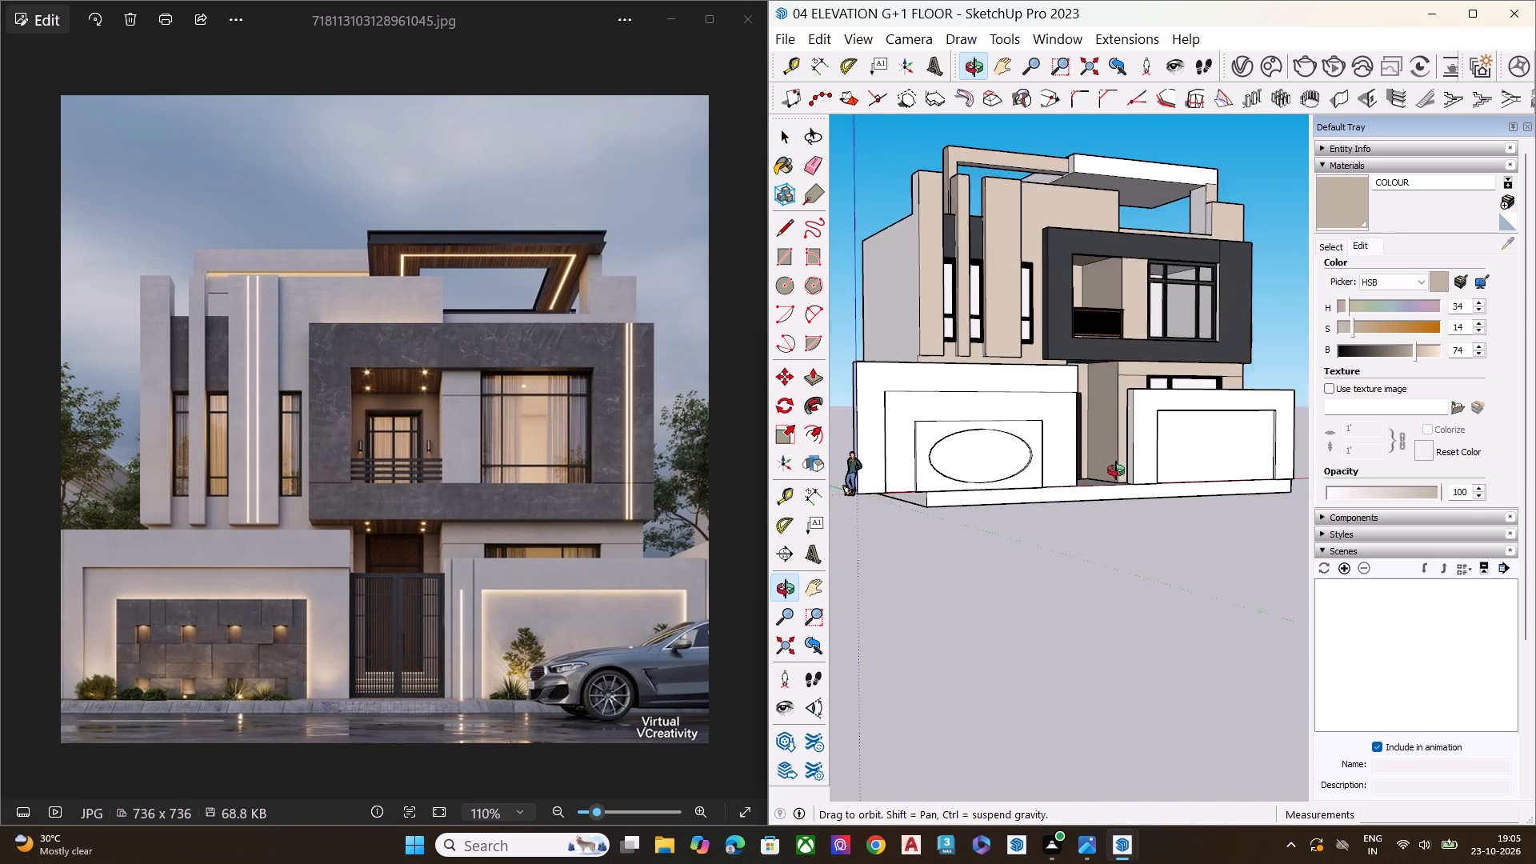
pyautogui.moveTo(1116, 470); pyautogui.dragTo(1116, 478, button='middle')
pyautogui.press('space')
pyautogui.scroll(-2, 1005, 472)
pyautogui.moveTo(961, 410); pyautogui.dragTo(975, 455, button='middle')
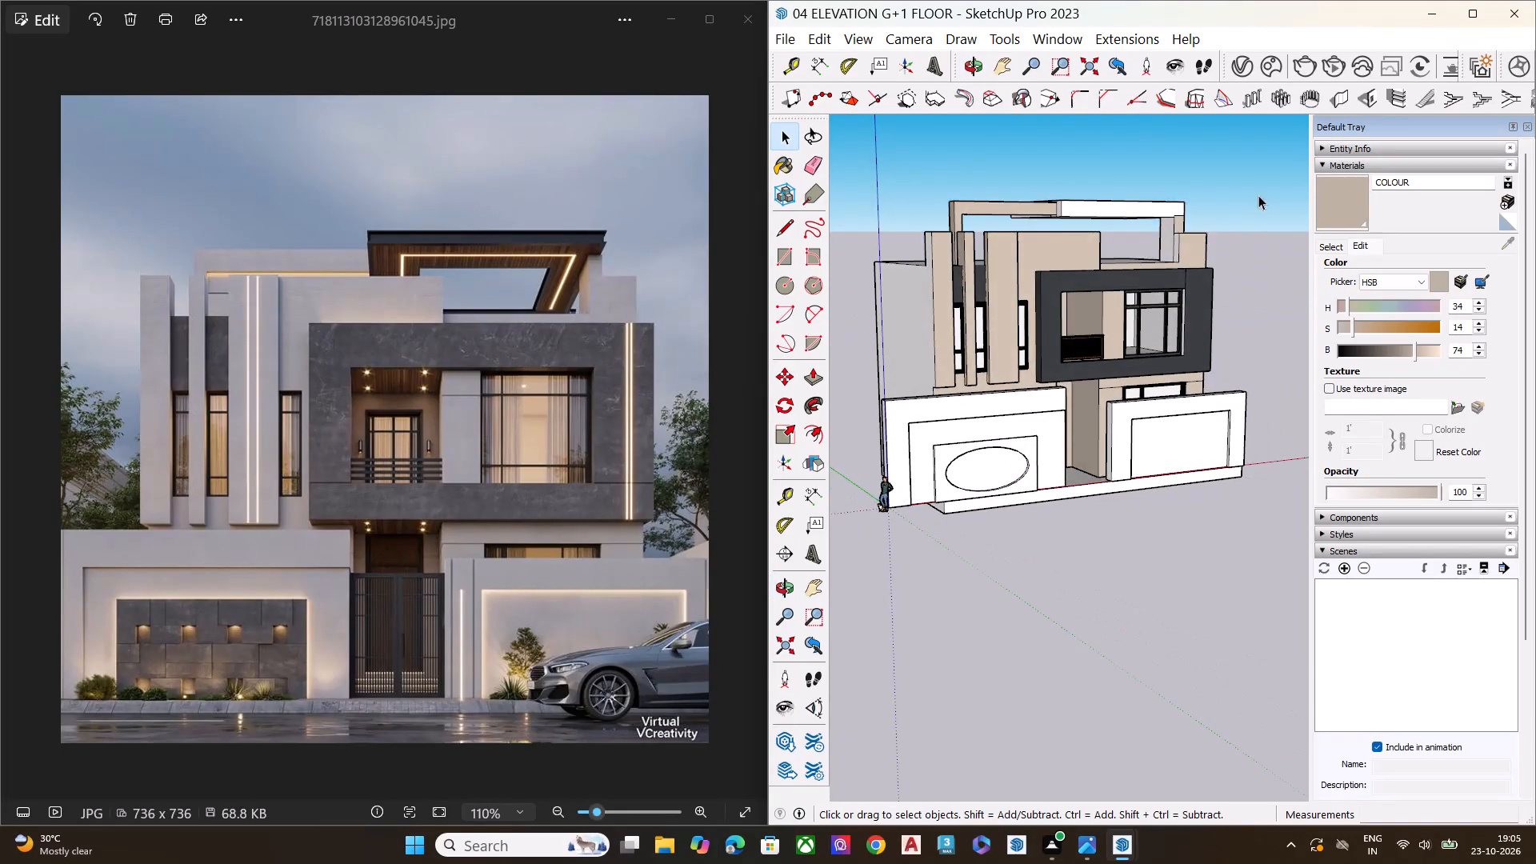
pyautogui.scroll(3, 1268, 186)
# Convert the 材料5 material to an editable V-Ray material in the V-Ray Asset Editor.
pyautogui.click(1245, 65)
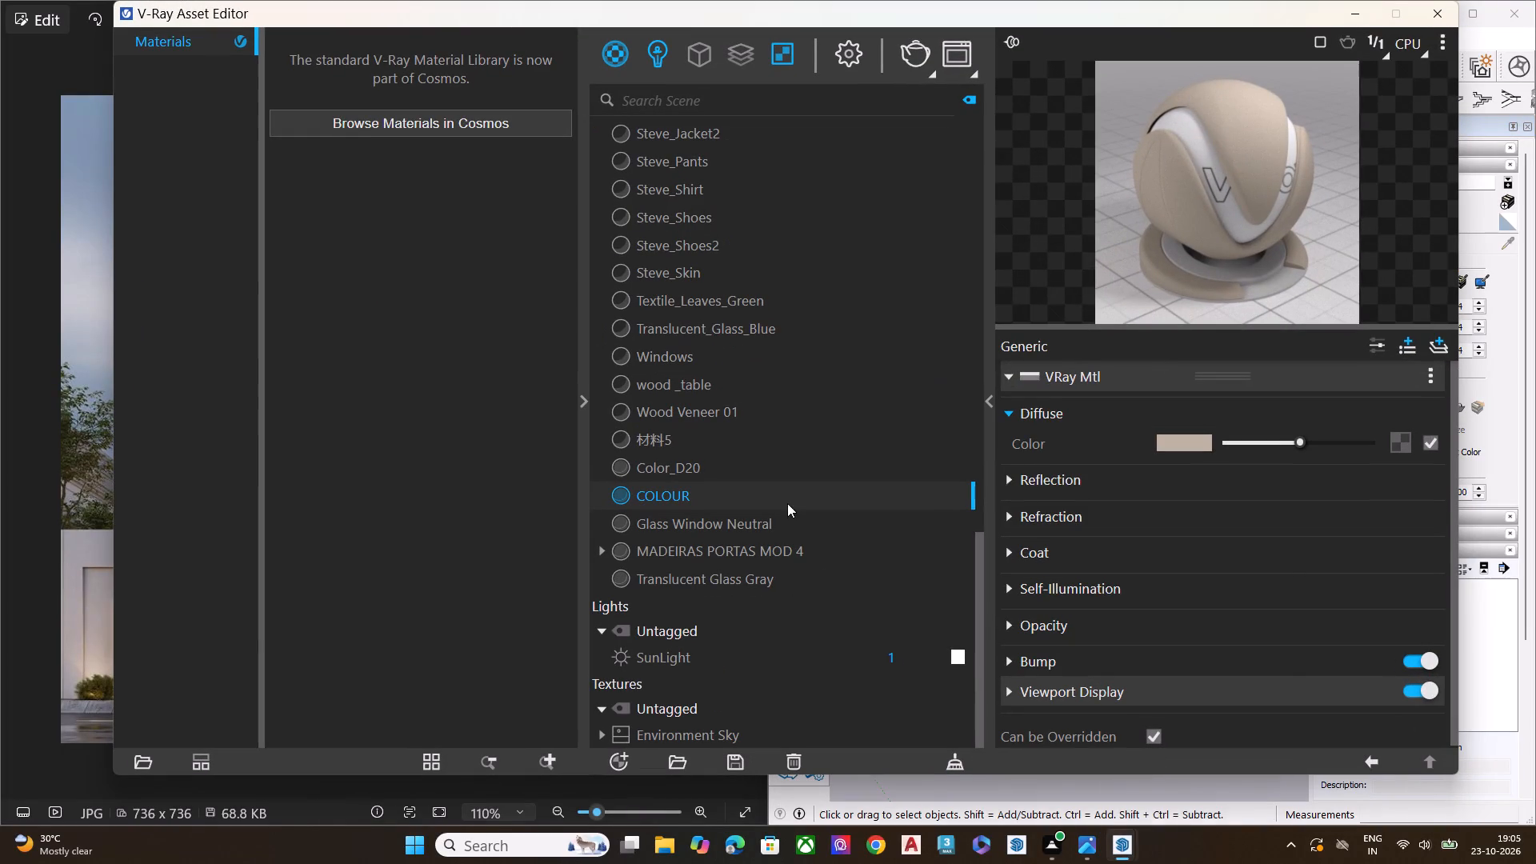
pyautogui.click(655, 475)
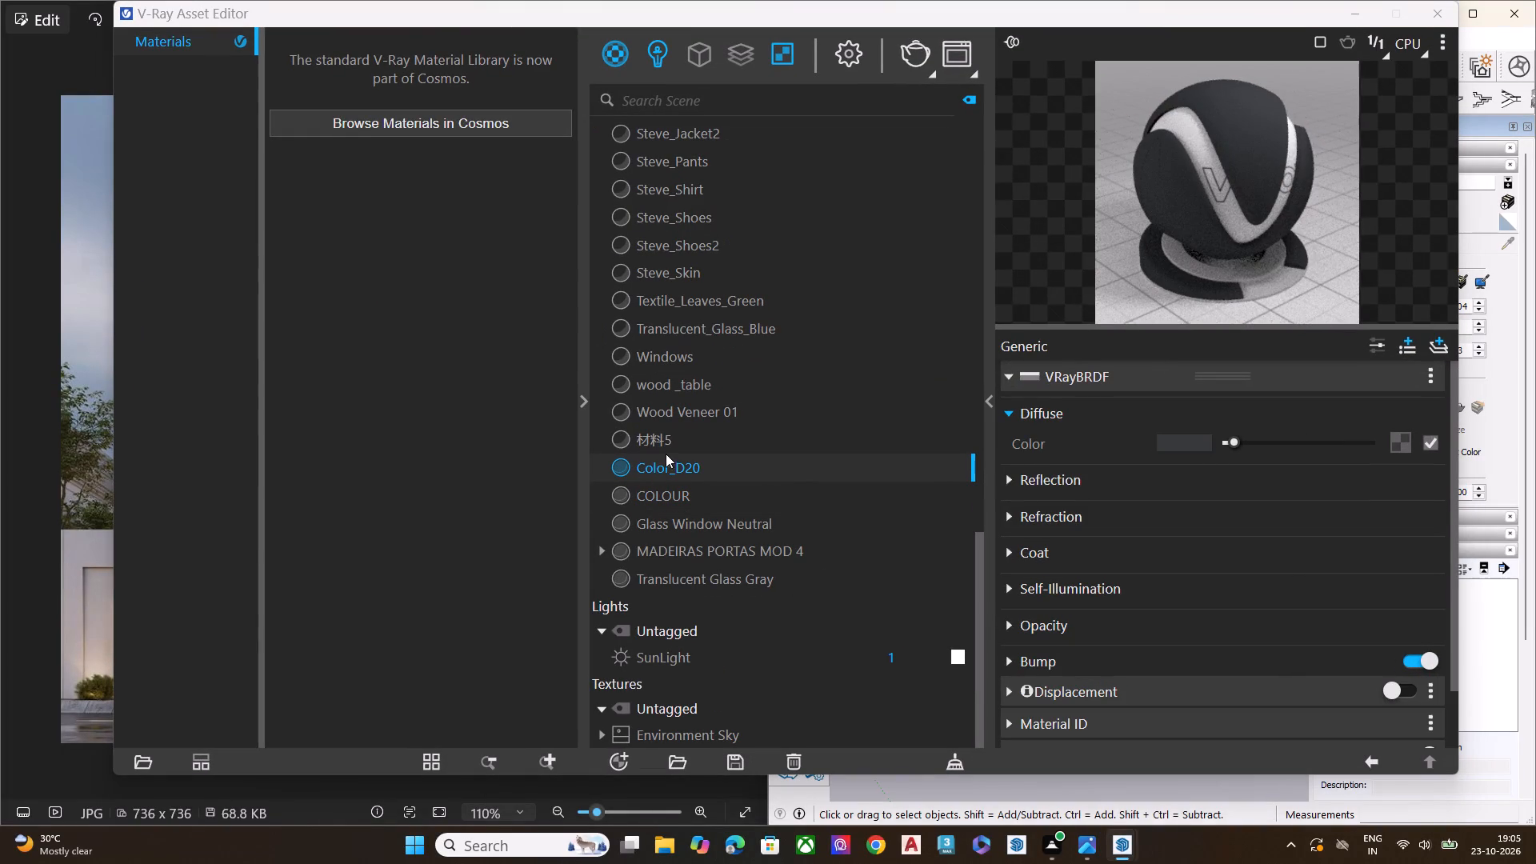
pyautogui.click(666, 446)
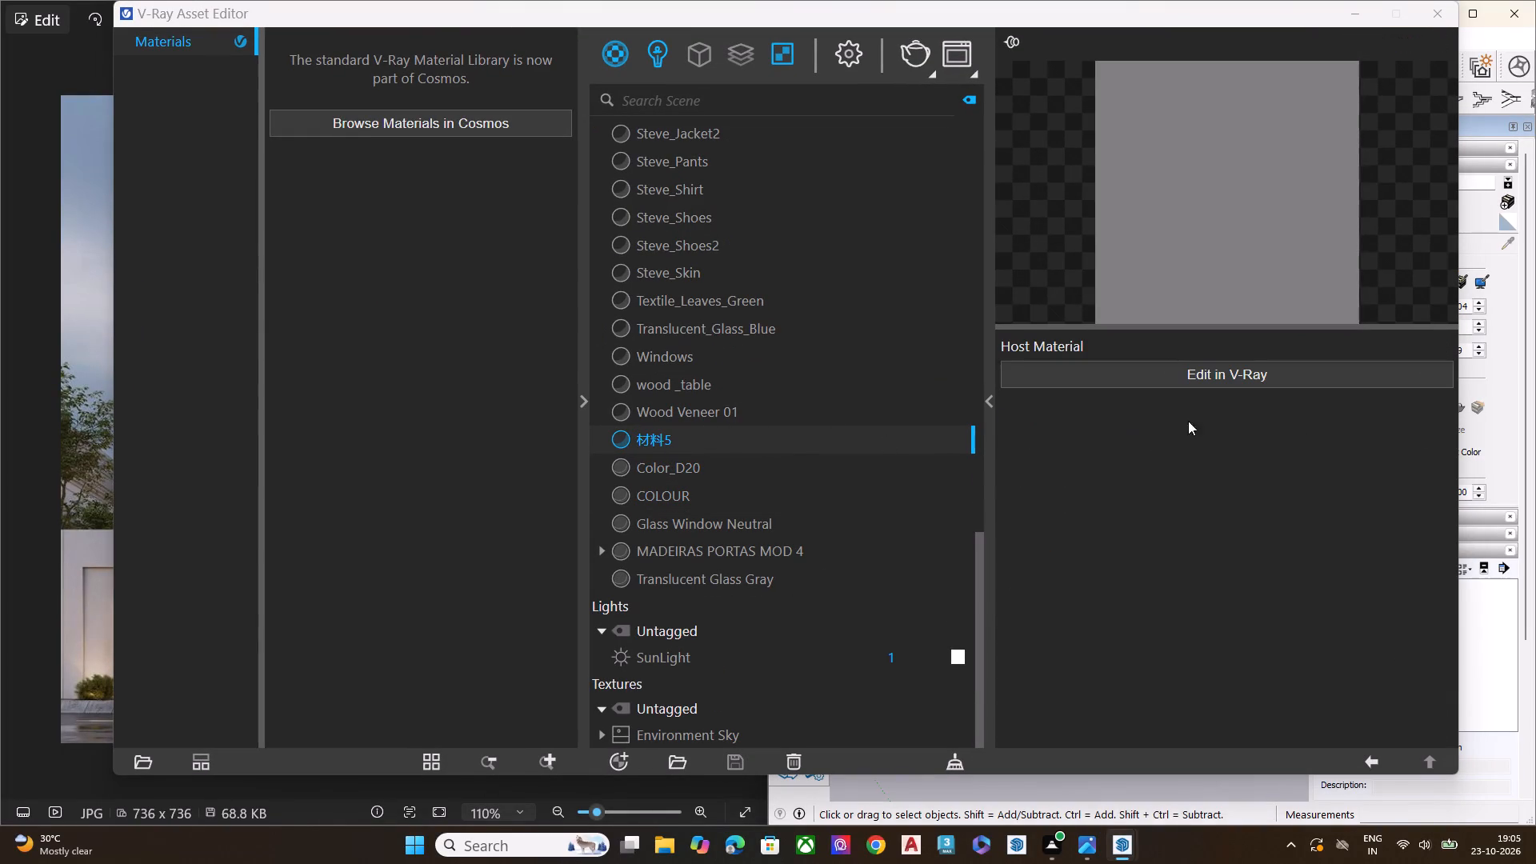
pyautogui.click(1210, 371)
# Open the diffuse colour of the 材料5 material and set its red value to 245.
pyautogui.click(1174, 427)
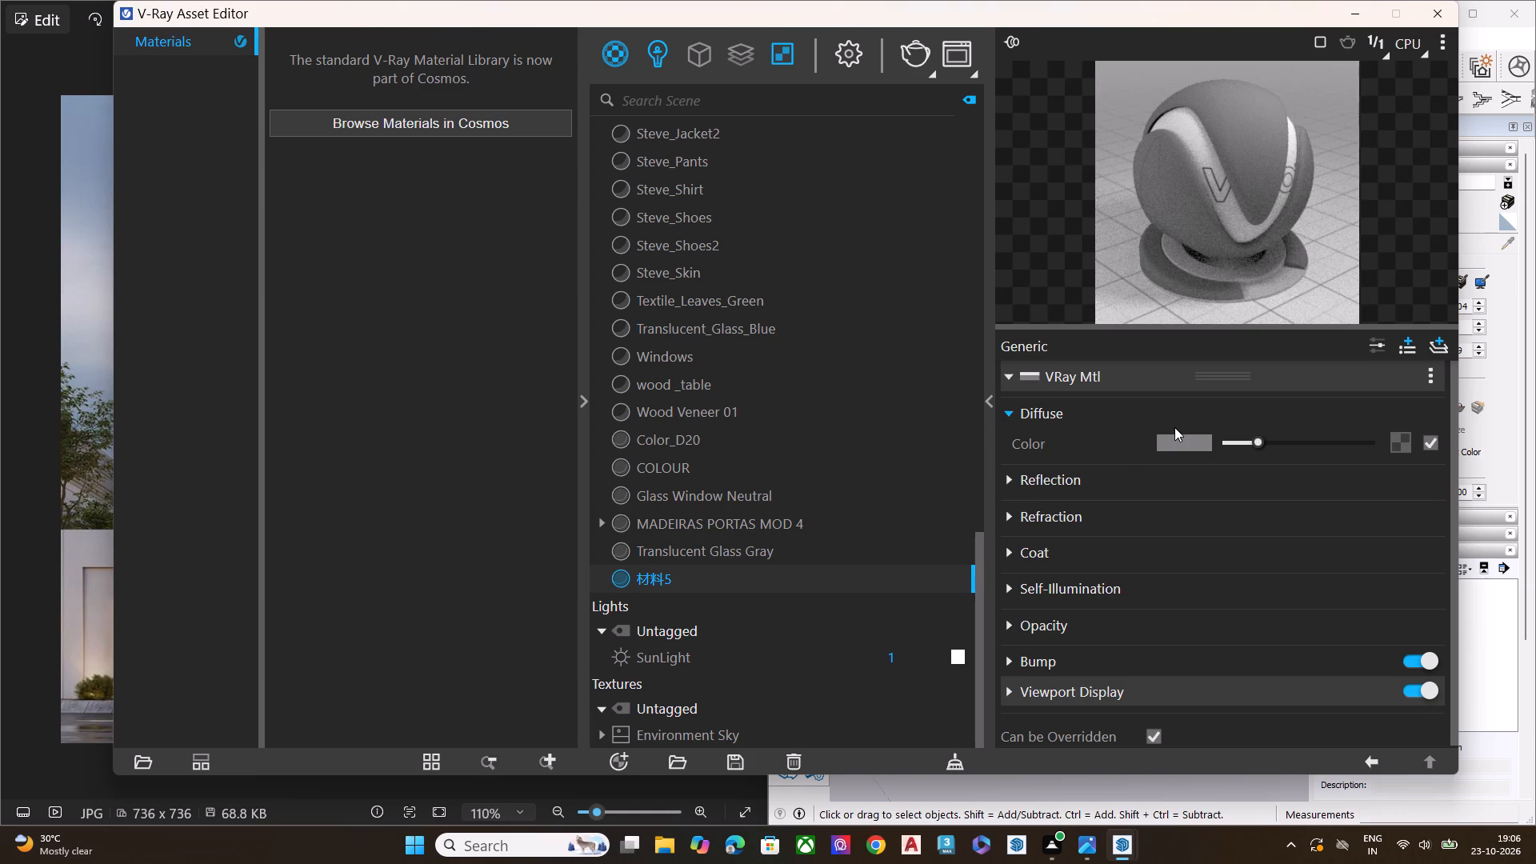
pyautogui.click(1182, 453)
pyautogui.click(1184, 439)
pyautogui.click(750, 282)
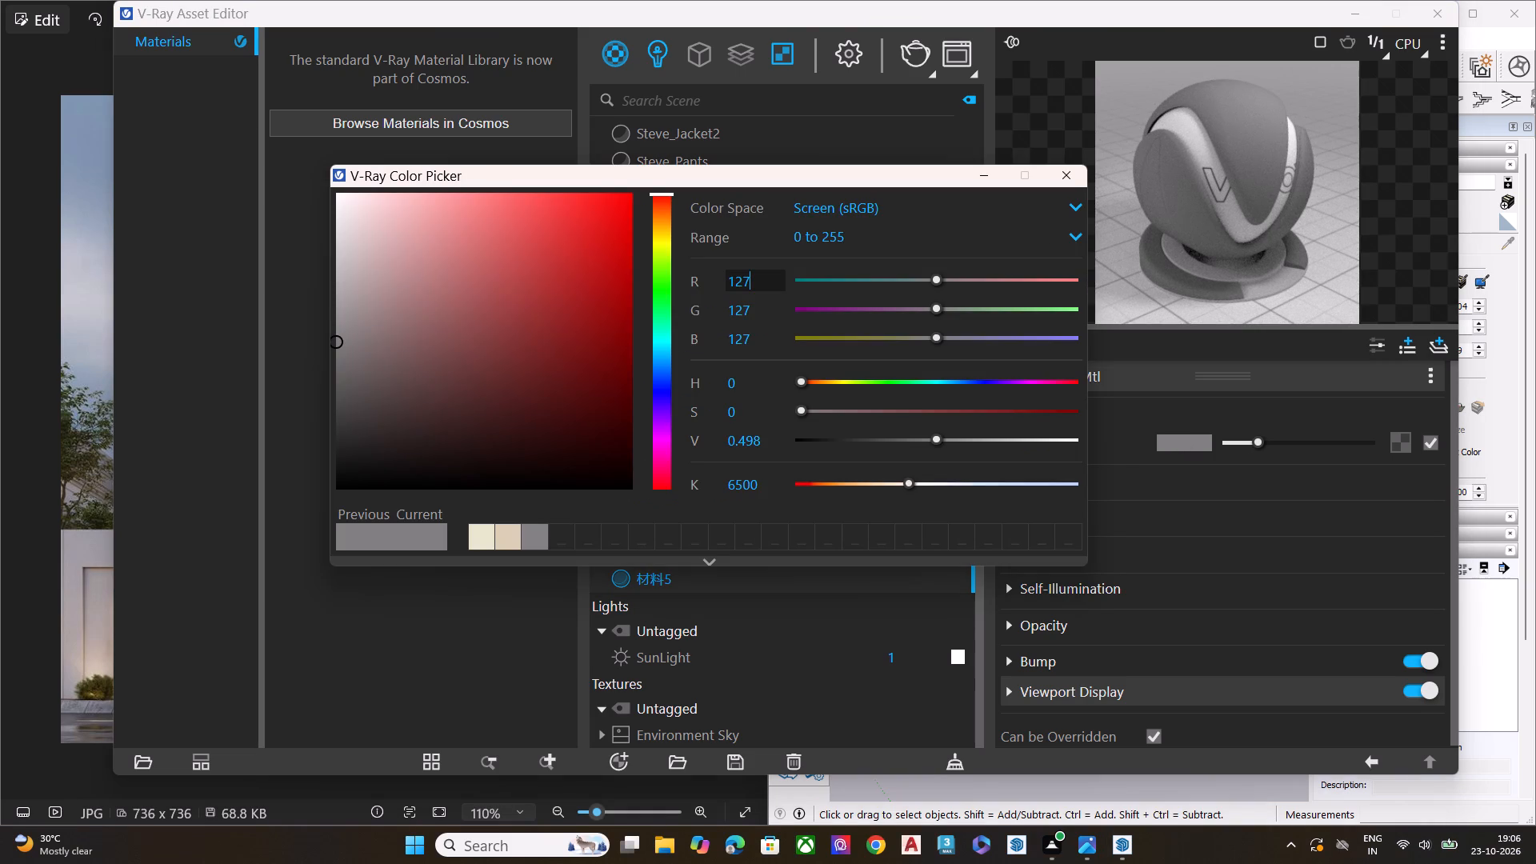
pyautogui.press('BackSpace')
pyautogui.press('BackSpace')
pyautogui.press('BackSpace')
pyautogui.press('BackSpace')
pyautogui.press('BackSpace')
pyautogui.write('245')
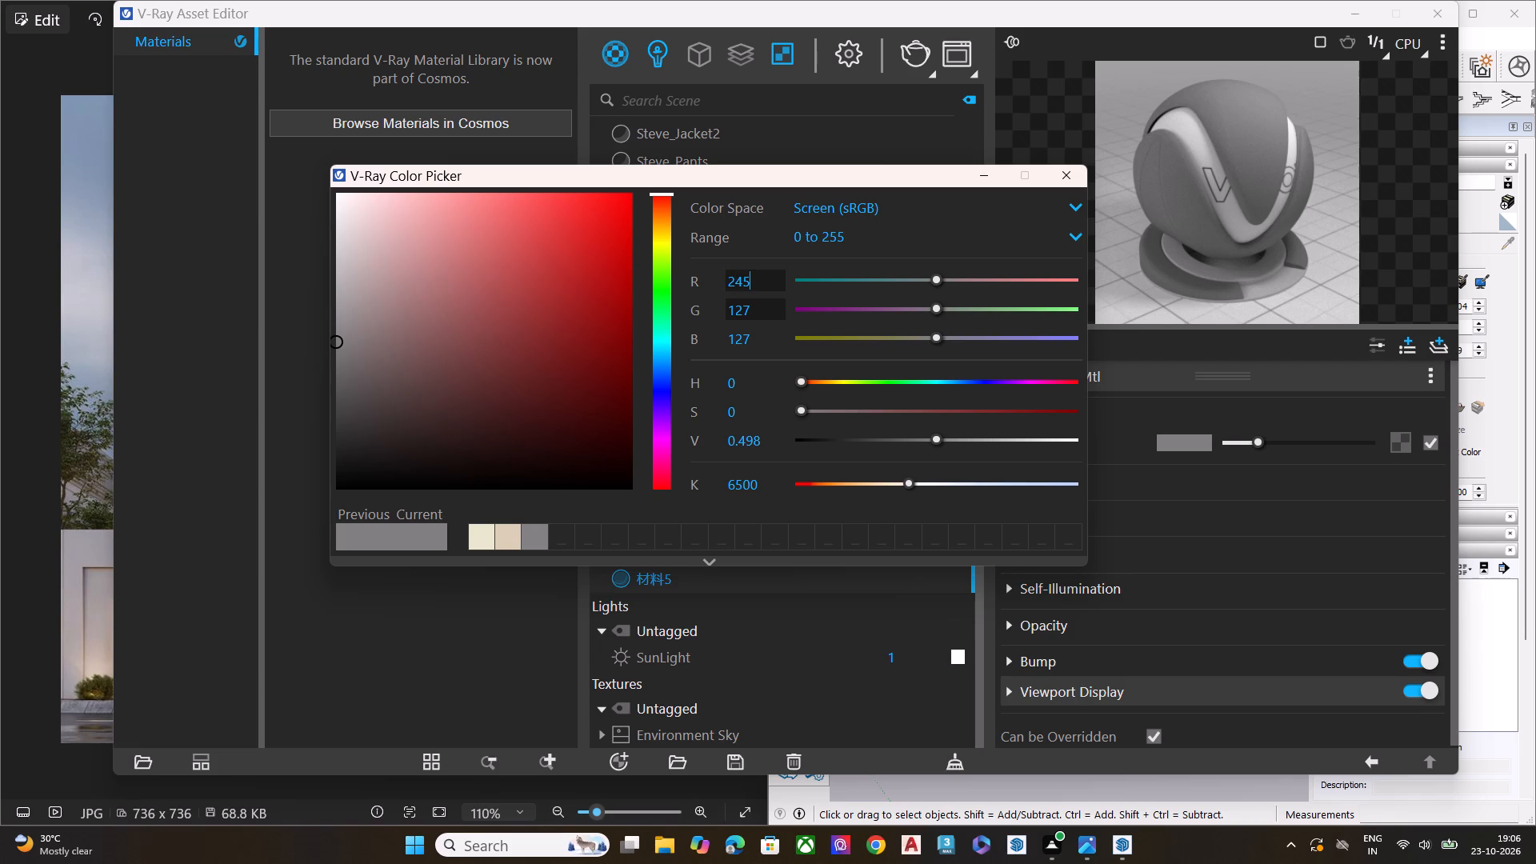
pyautogui.press('Return')
# Set the green value of the 材料5 diffuse colour to 242.
pyautogui.click(766, 310)
pyautogui.press('BackSpace')
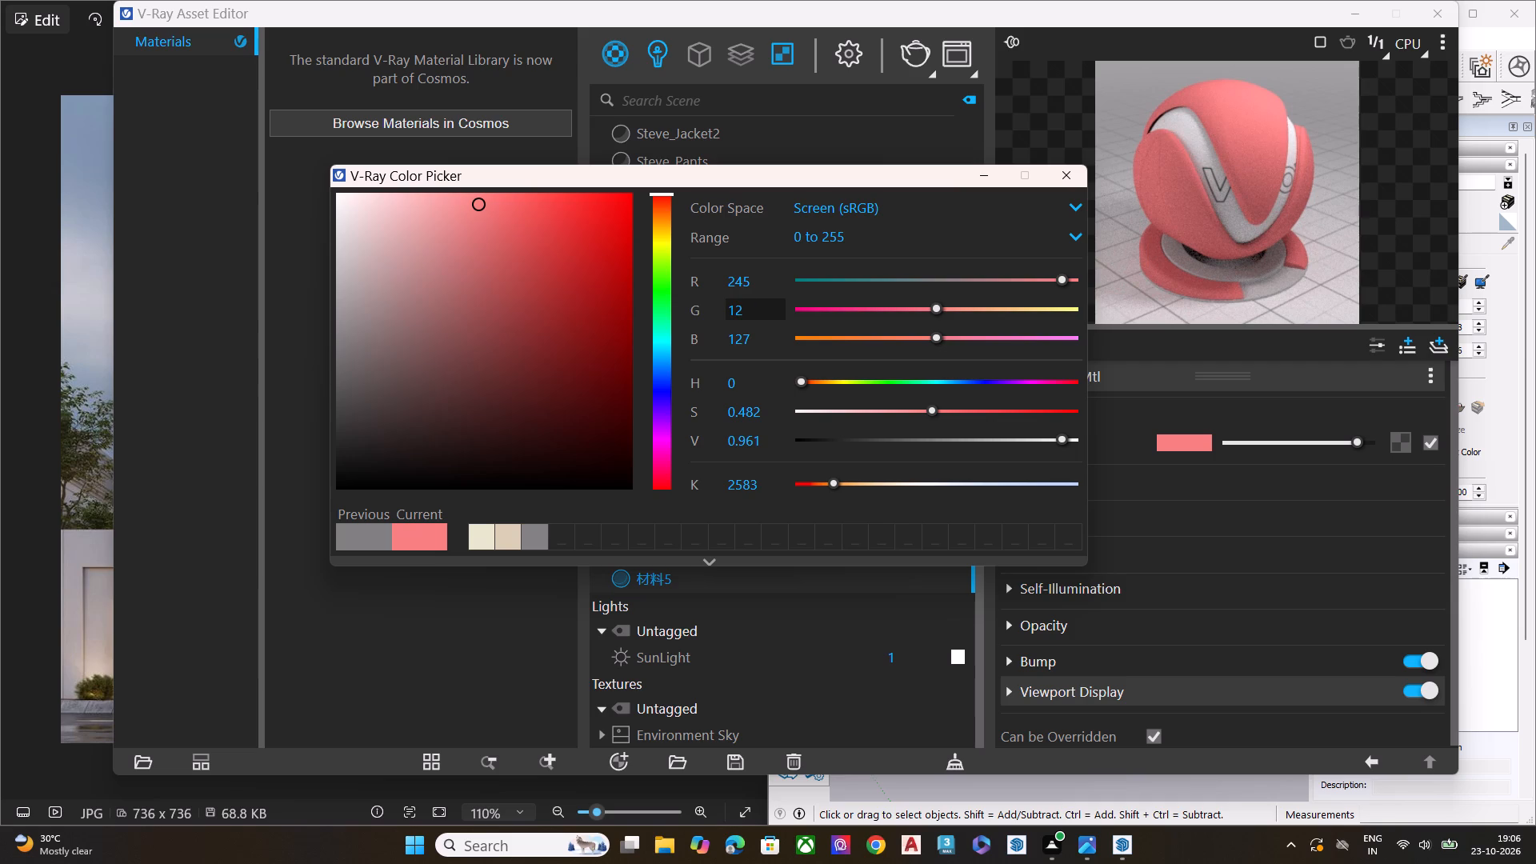
pyautogui.press('BackSpace')
pyautogui.press('BackSpace')
pyautogui.press('BackSpace')
pyautogui.press('BackSpace')
pyautogui.press('BackSpace')
pyautogui.write('242')
pyautogui.press('Return')
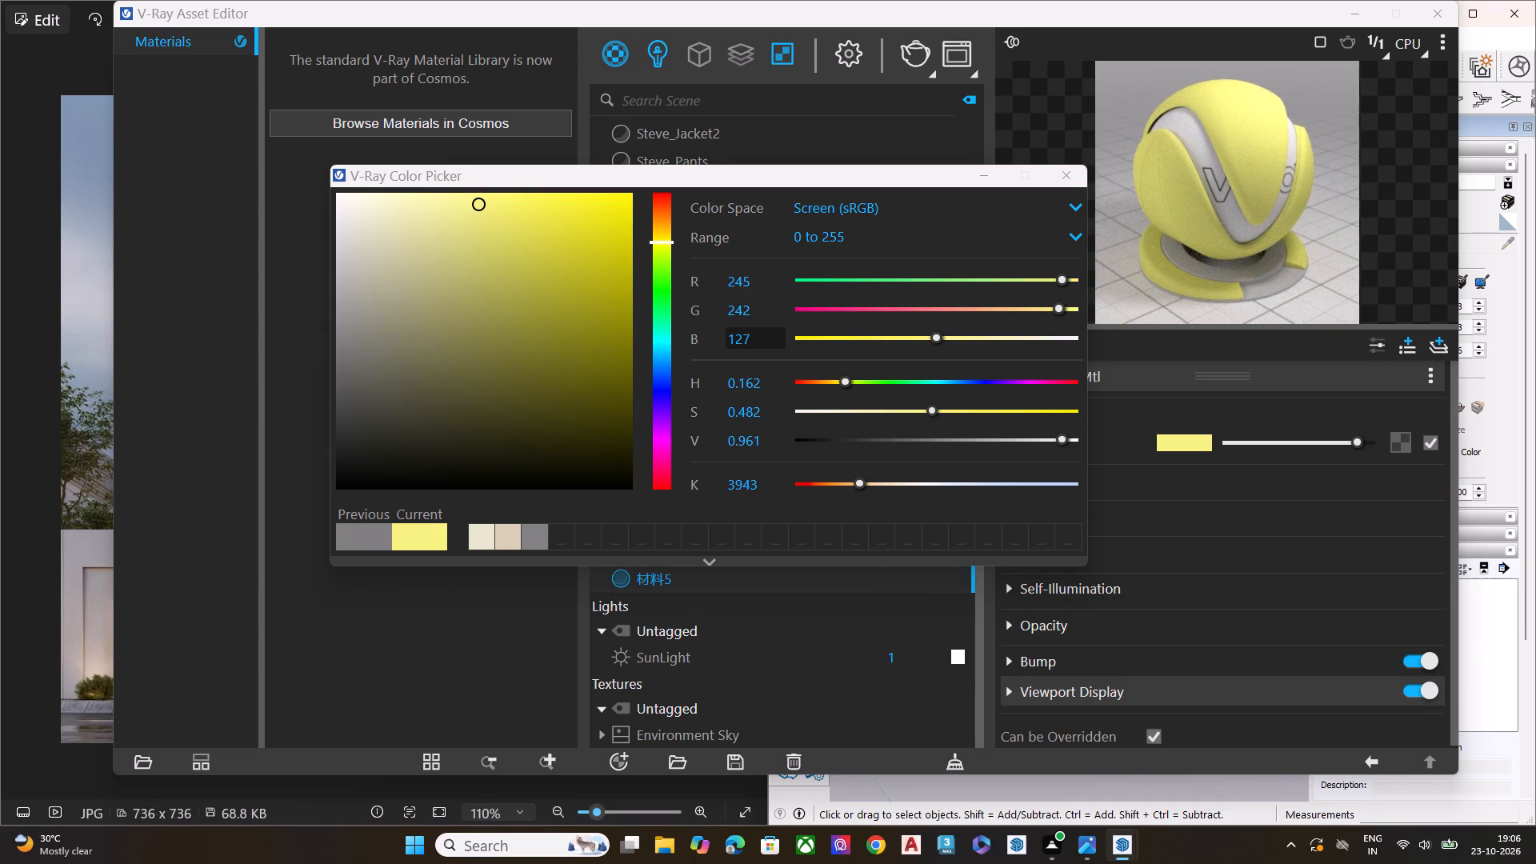
# Set the blue value of the 材料5 diffuse colour to 234 and close the colour picker.
pyautogui.click(769, 331)
pyautogui.press('BackSpace')
pyautogui.press('BackSpace')
pyautogui.press('BackSpace')
pyautogui.press('BackSpace')
pyautogui.press('BackSpace')
pyautogui.press('BackSpace')
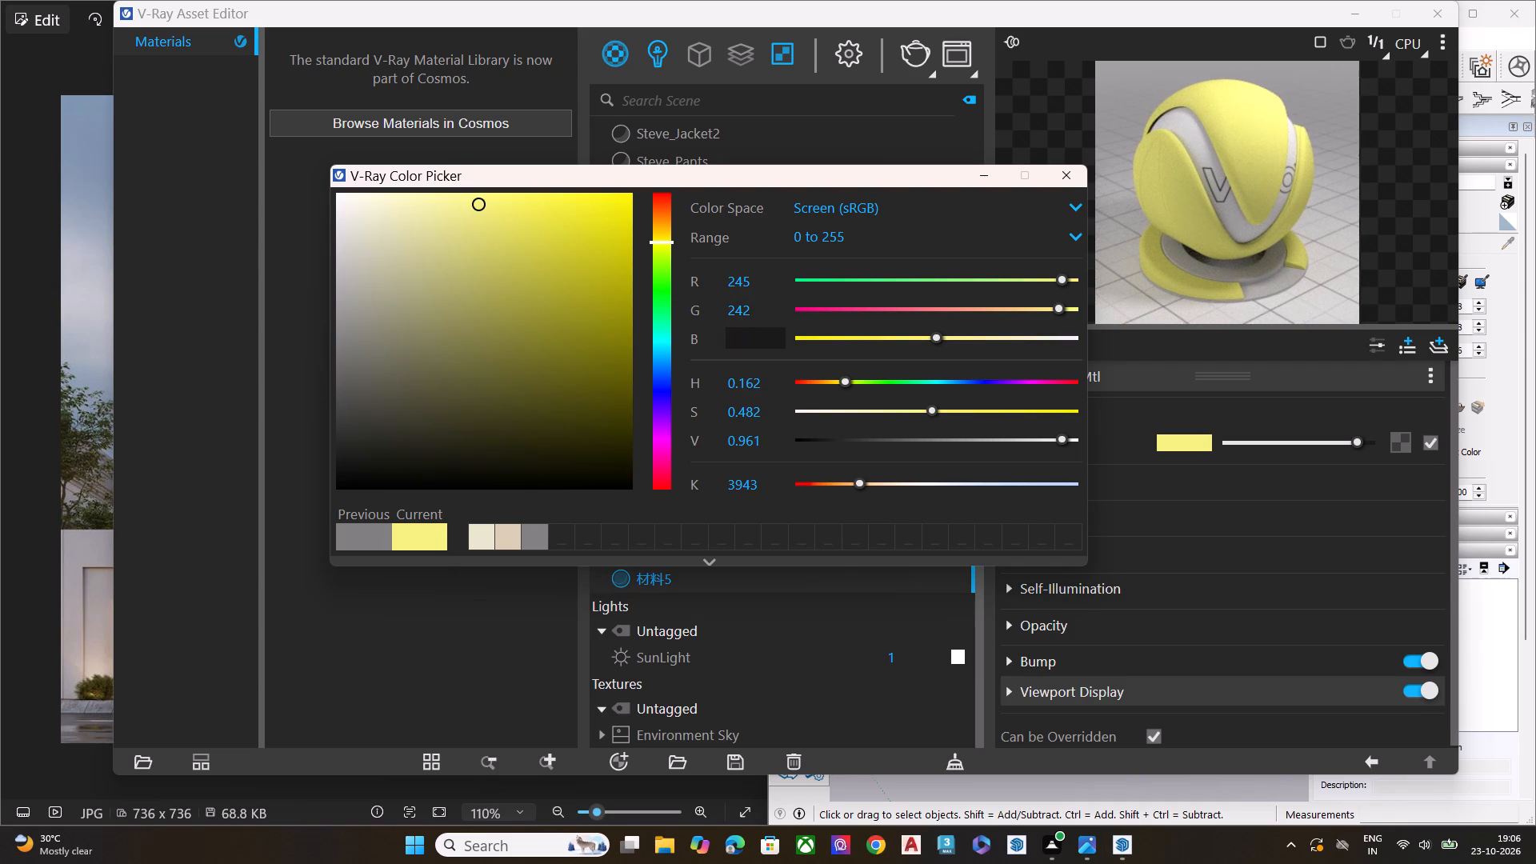
pyautogui.press('BackSpace')
pyautogui.write('234')
pyautogui.press('Return')
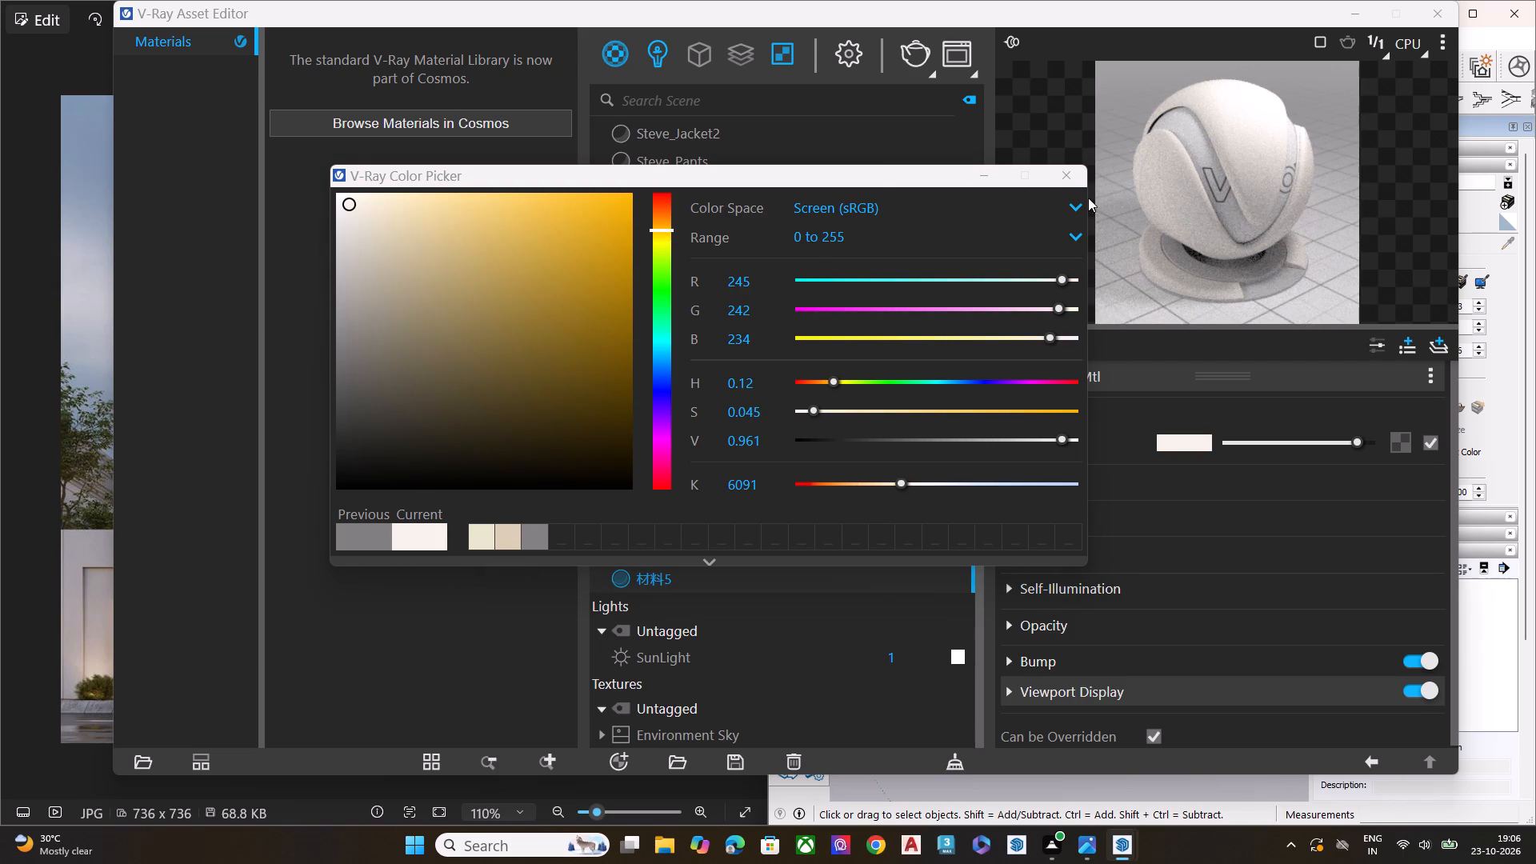
pyautogui.click(1060, 178)
# Select the off-white 材料5 material and paint the front faces of the boundary wall with the oval feature.
pyautogui.click(650, 582)
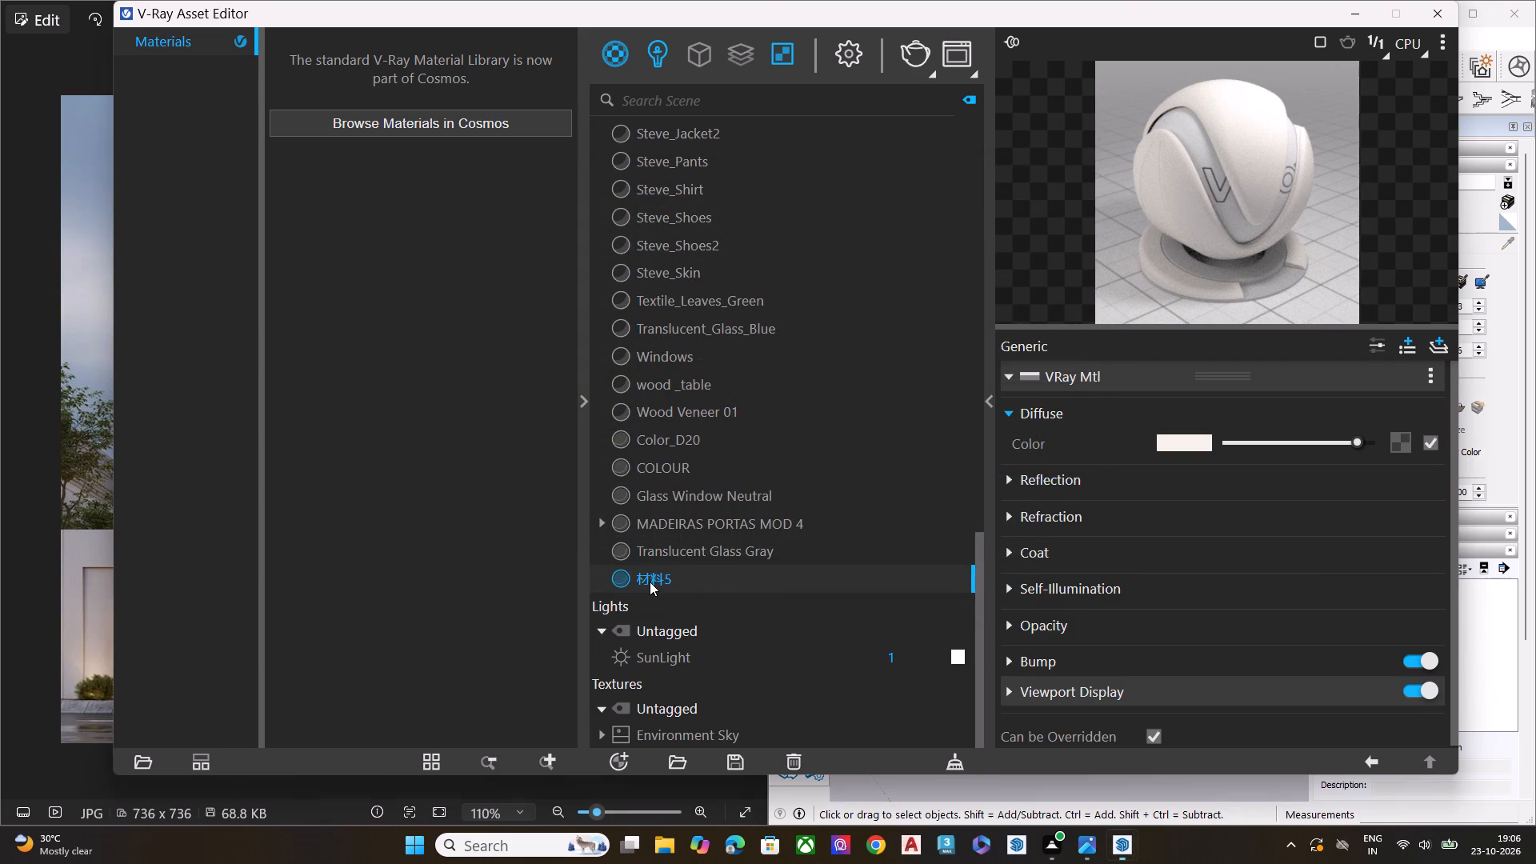
pyautogui.click(1359, 14)
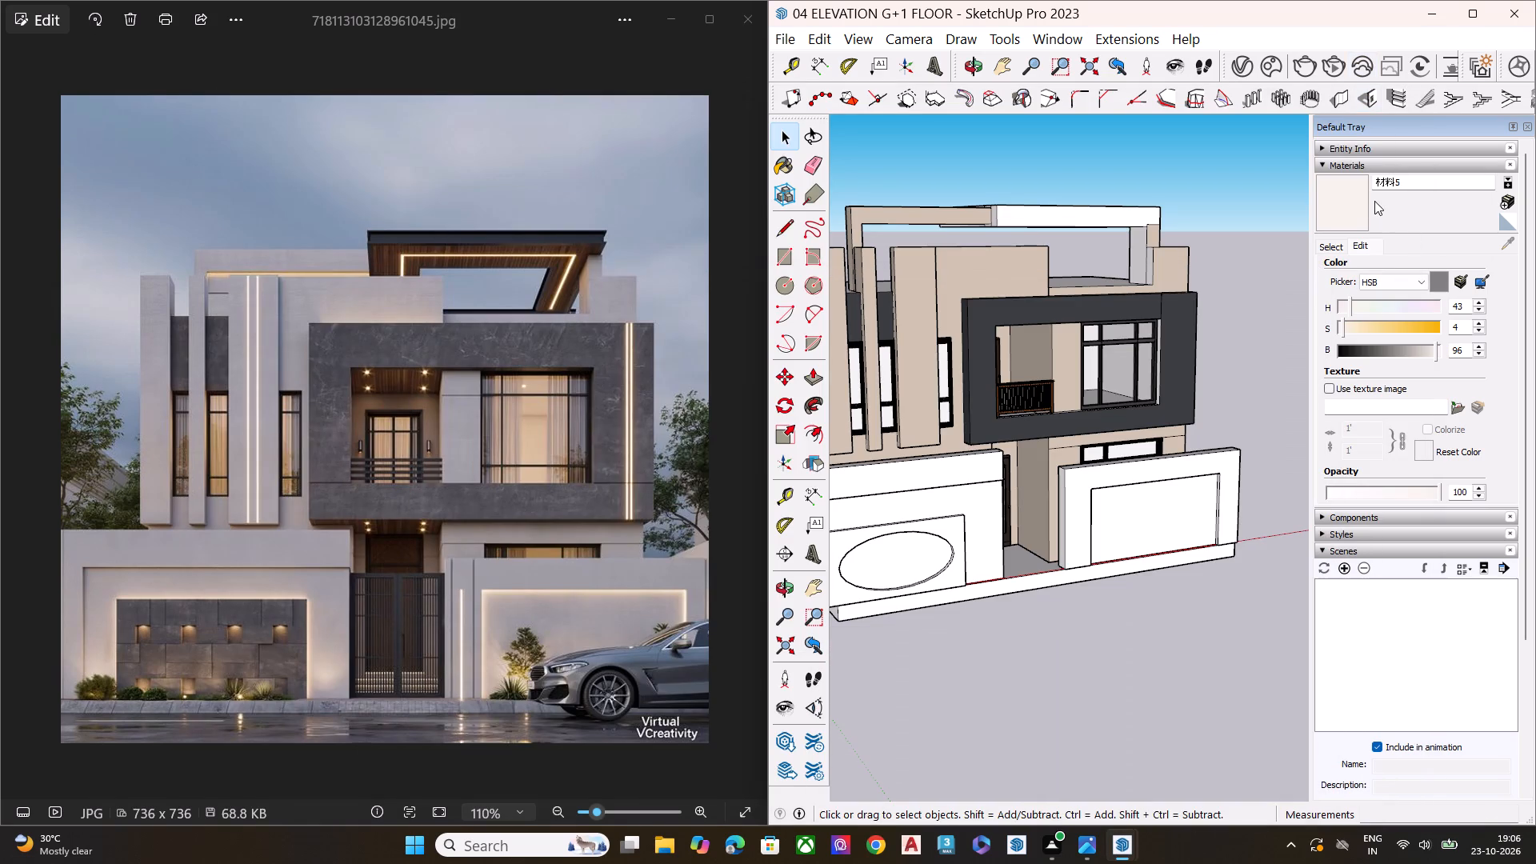
pyautogui.click(1341, 200)
pyautogui.scroll(-9, 1298, 270)
pyautogui.moveTo(1042, 425); pyautogui.dragTo(977, 388, button='middle')
pyautogui.scroll(9, 1026, 414)
pyautogui.scroll(-1, 1045, 424)
pyautogui.scroll(4, 1045, 425)
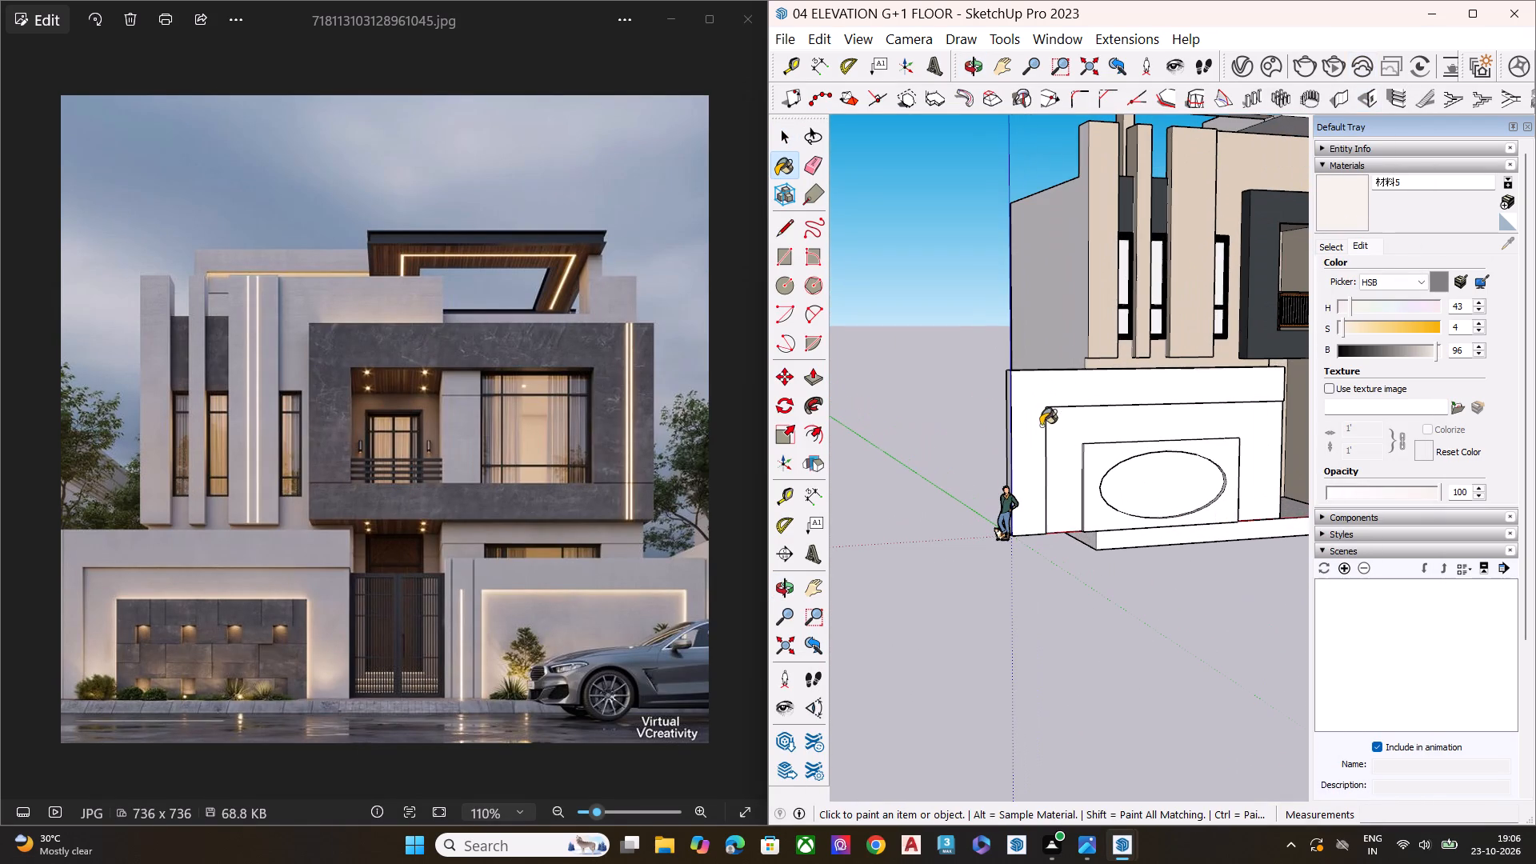
pyautogui.click(1046, 420)
pyautogui.middleClick(1040, 400)
pyautogui.scroll(1, 1040, 400)
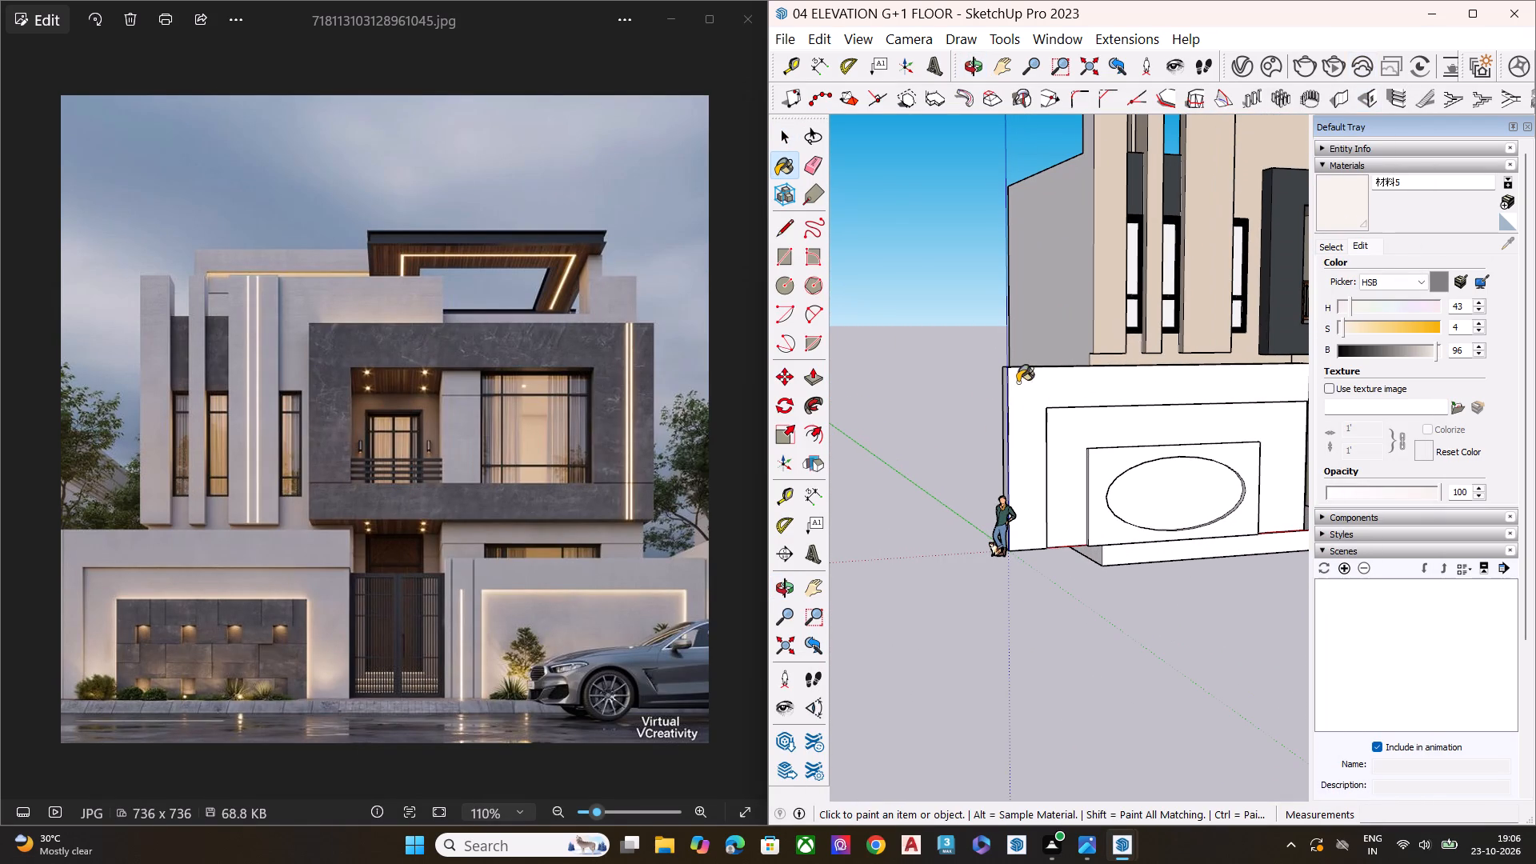
pyautogui.click(1048, 404)
pyautogui.click(1064, 430)
# Paint the outer end face of the boundary wall with the oval feature in 材料5.
pyautogui.moveTo(1116, 445); pyautogui.dragTo(1388, 405, button='middle')
pyautogui.scroll(1, 1139, 470)
pyautogui.scroll(-1, 1139, 470)
pyautogui.scroll(2, 1139, 470)
pyautogui.scroll(-1, 1139, 470)
pyautogui.scroll(3, 1139, 470)
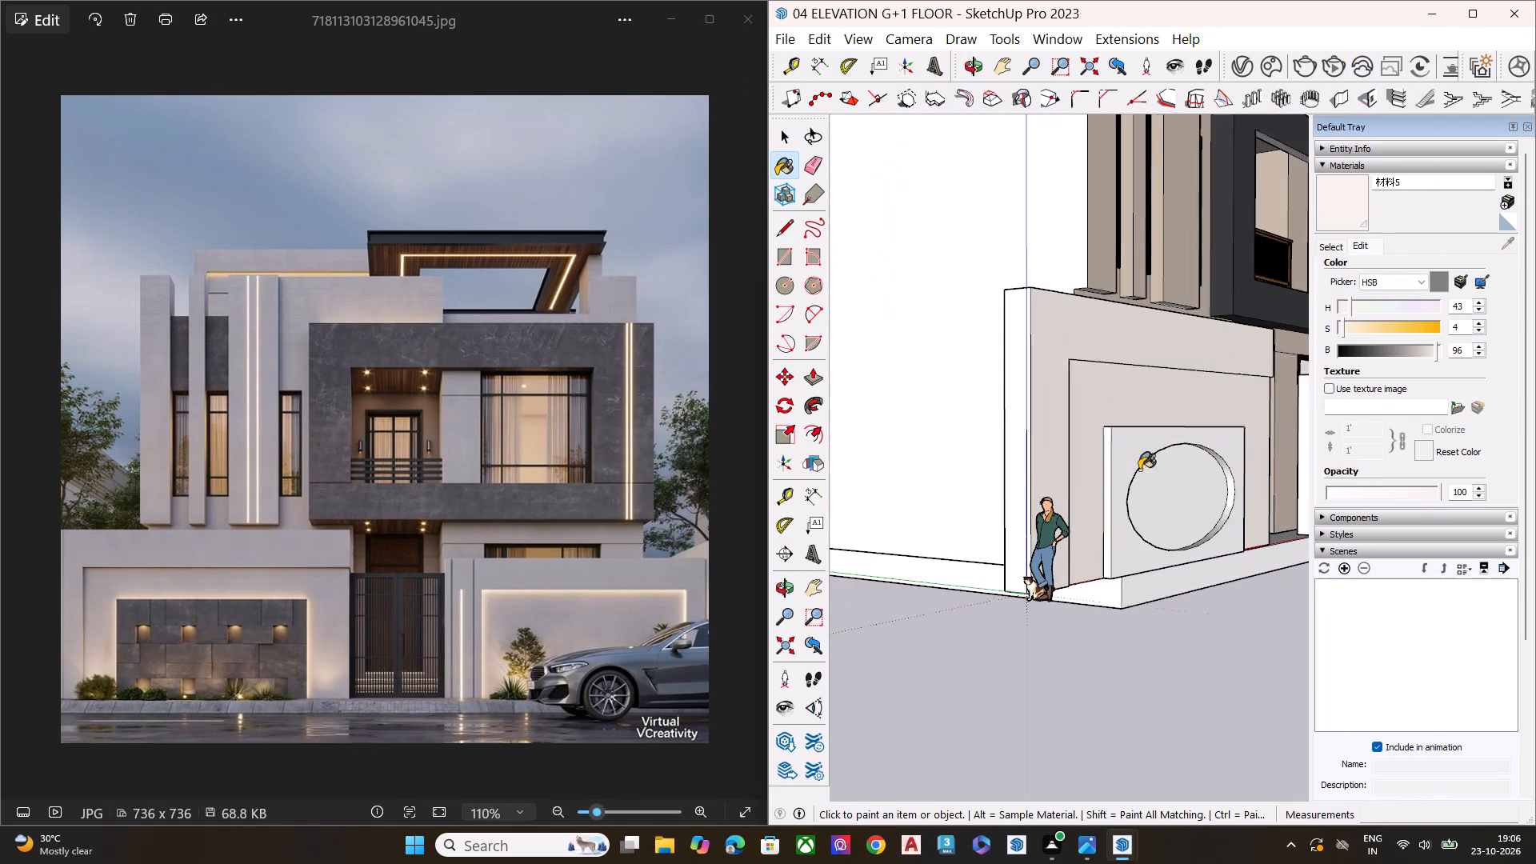
pyautogui.scroll(2, 1139, 470)
pyautogui.click(996, 294)
# Paint the front frame and recessed panel of the other boundary wall, across the entrance, with 材料5.
pyautogui.scroll(-2, 1021, 323)
pyautogui.scroll(1, 1021, 334)
pyautogui.scroll(-4, 1022, 335)
pyautogui.scroll(2, 1174, 419)
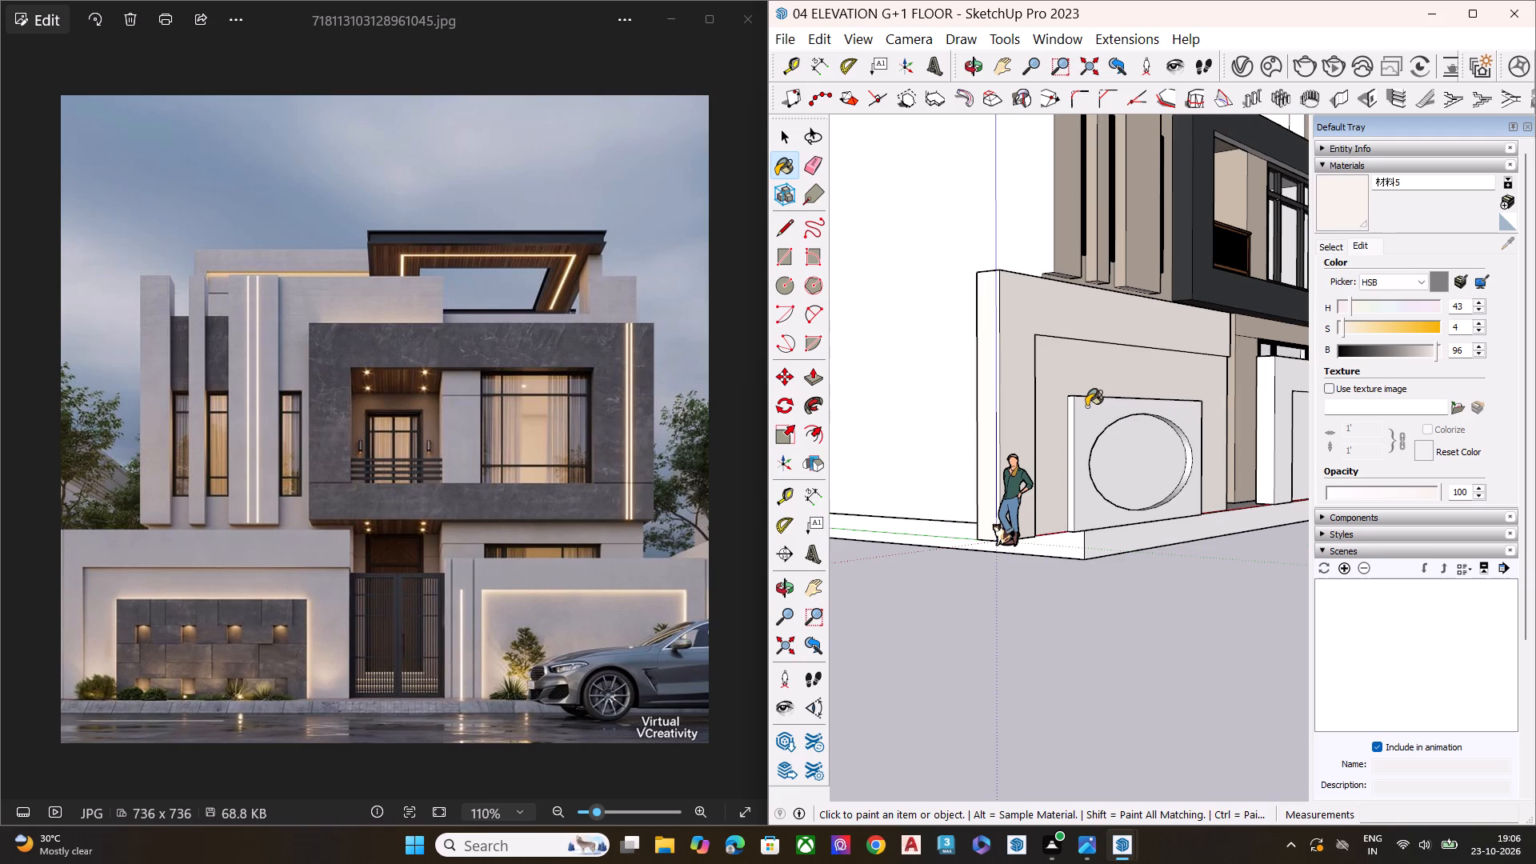
pyautogui.scroll(-1, 978, 394)
pyautogui.scroll(5, 978, 394)
pyautogui.scroll(-4, 979, 394)
pyautogui.click(1264, 383)
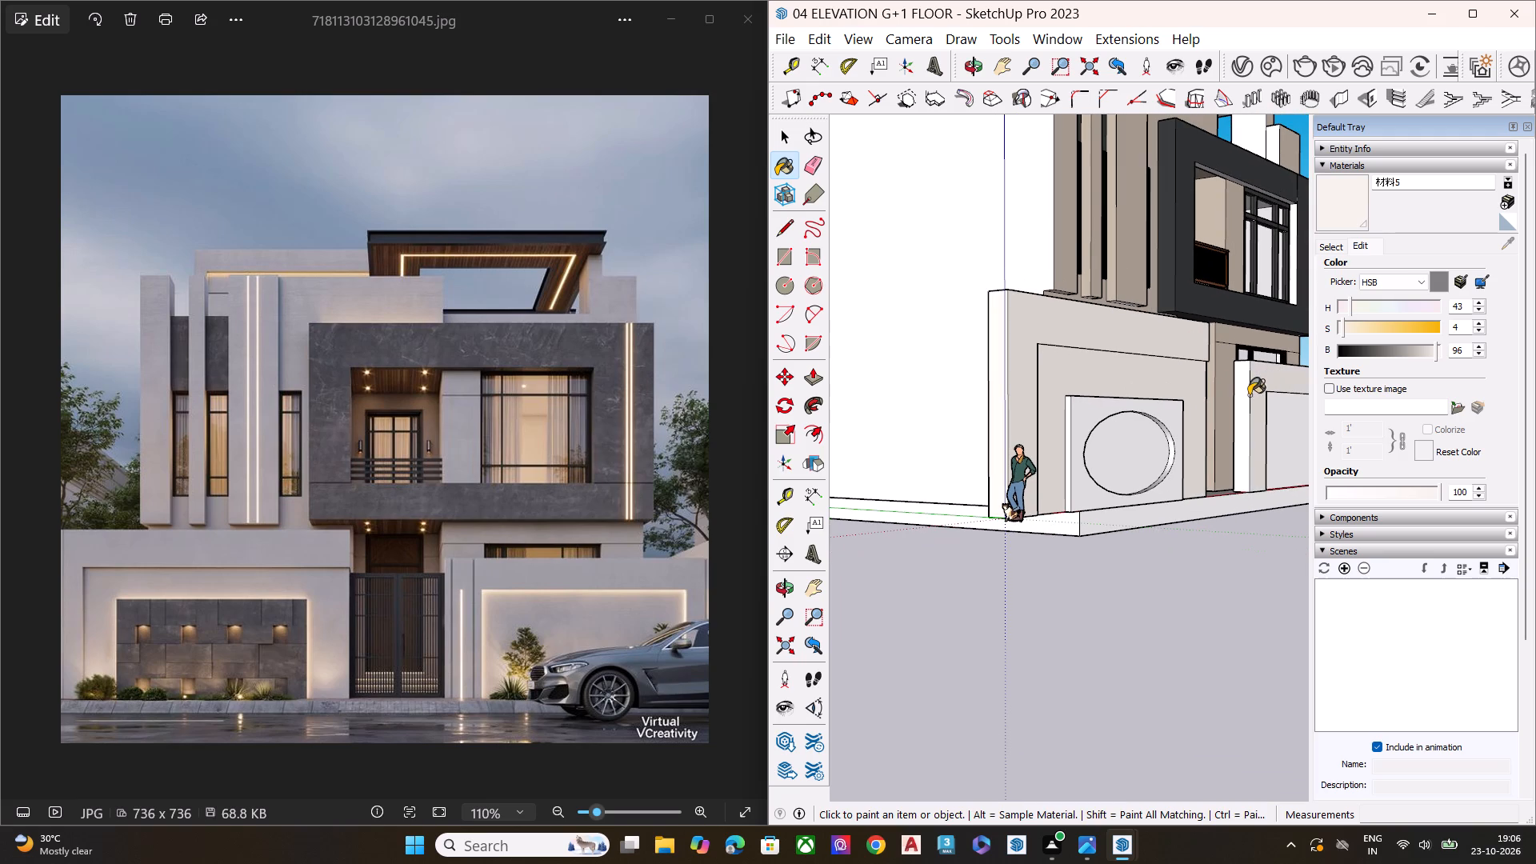
pyautogui.click(1242, 389)
pyautogui.click(1282, 420)
# Paint the side reveals of the recessed panel in the boundary wall without the oval with 材料5.
pyautogui.scroll(-1, 1185, 387)
pyautogui.scroll(1, 1183, 387)
pyautogui.scroll(-1, 1179, 386)
pyautogui.scroll(3, 1169, 386)
pyautogui.scroll(-4, 1166, 386)
pyautogui.moveTo(1284, 404); pyautogui.dragTo(1086, 410, button='middle')
pyautogui.scroll(-1, 1094, 410)
pyautogui.scroll(-2, 1019, 335)
pyautogui.scroll(1, 1028, 350)
pyautogui.scroll(-4, 1062, 370)
pyautogui.moveTo(1076, 426); pyautogui.dragTo(876, 427, button='middle')
pyautogui.scroll(1, 1298, 392)
pyautogui.moveTo(1297, 392); pyautogui.dragTo(930, 418, button='middle')
pyautogui.scroll(4, 1204, 413)
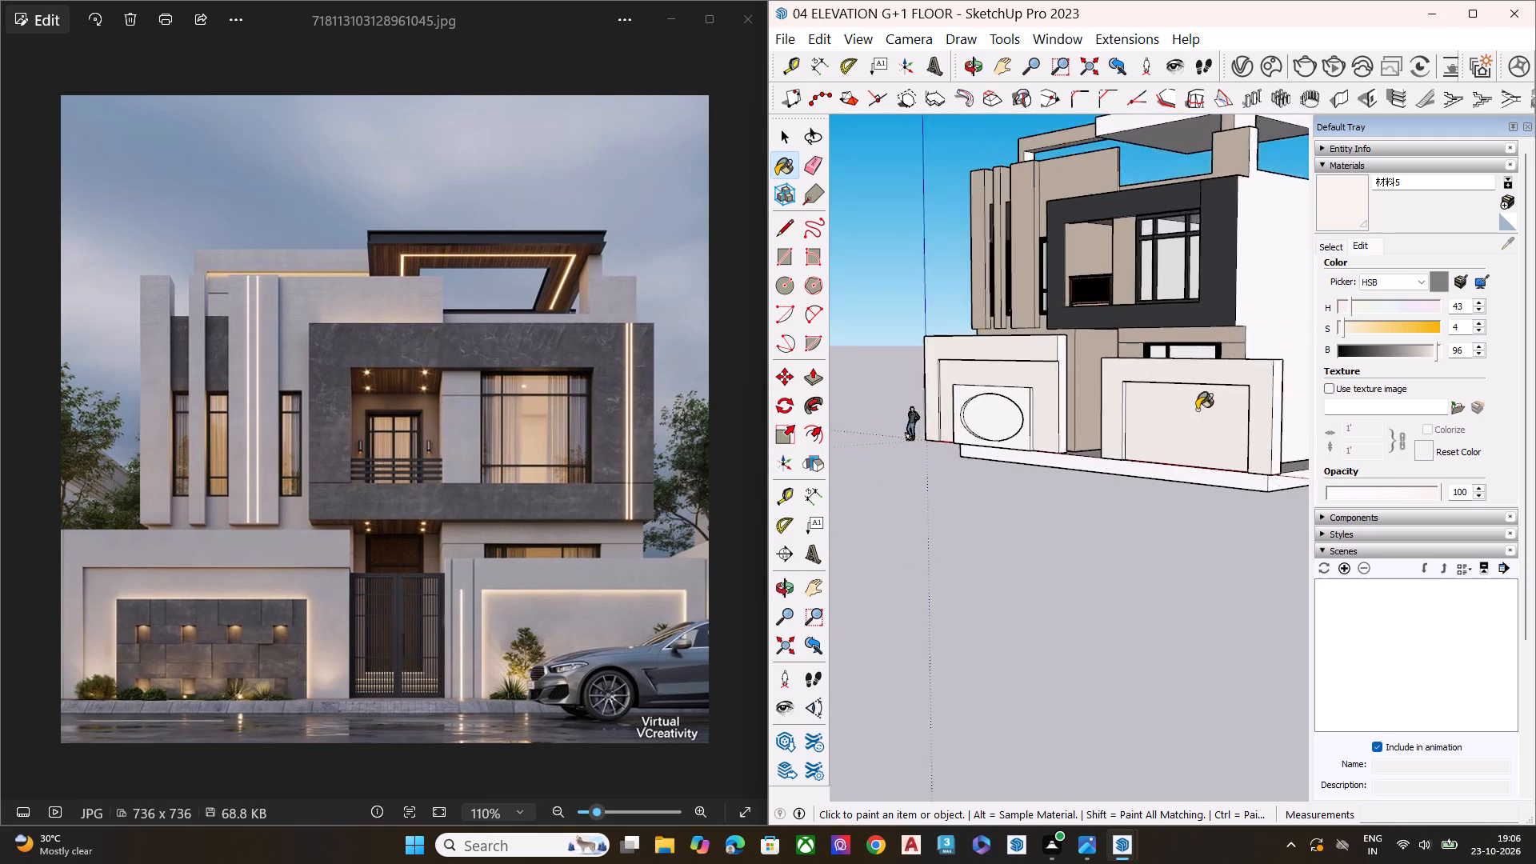
pyautogui.scroll(5, 1197, 410)
pyautogui.scroll(1, 1106, 386)
pyautogui.scroll(-1, 1117, 380)
pyautogui.scroll(4, 1117, 380)
pyautogui.scroll(-1, 1133, 377)
pyautogui.scroll(2, 1138, 376)
pyautogui.click(1101, 391)
pyautogui.scroll(-1, 984, 326)
pyautogui.scroll(3, 984, 326)
pyautogui.scroll(-5, 984, 328)
pyautogui.moveTo(1034, 375); pyautogui.dragTo(1288, 391, button='middle')
pyautogui.scroll(1, 927, 328)
pyautogui.scroll(-5, 921, 333)
pyautogui.moveTo(974, 378); pyautogui.dragTo(1214, 370, button='middle')
pyautogui.scroll(-1, 1069, 378)
pyautogui.scroll(1, 1198, 368)
pyautogui.scroll(-6, 850, 322)
pyautogui.moveTo(981, 359); pyautogui.dragTo(1138, 359, button='middle')
pyautogui.scroll(1, 1138, 359)
pyautogui.scroll(-1, 1138, 359)
pyautogui.scroll(3, 1138, 359)
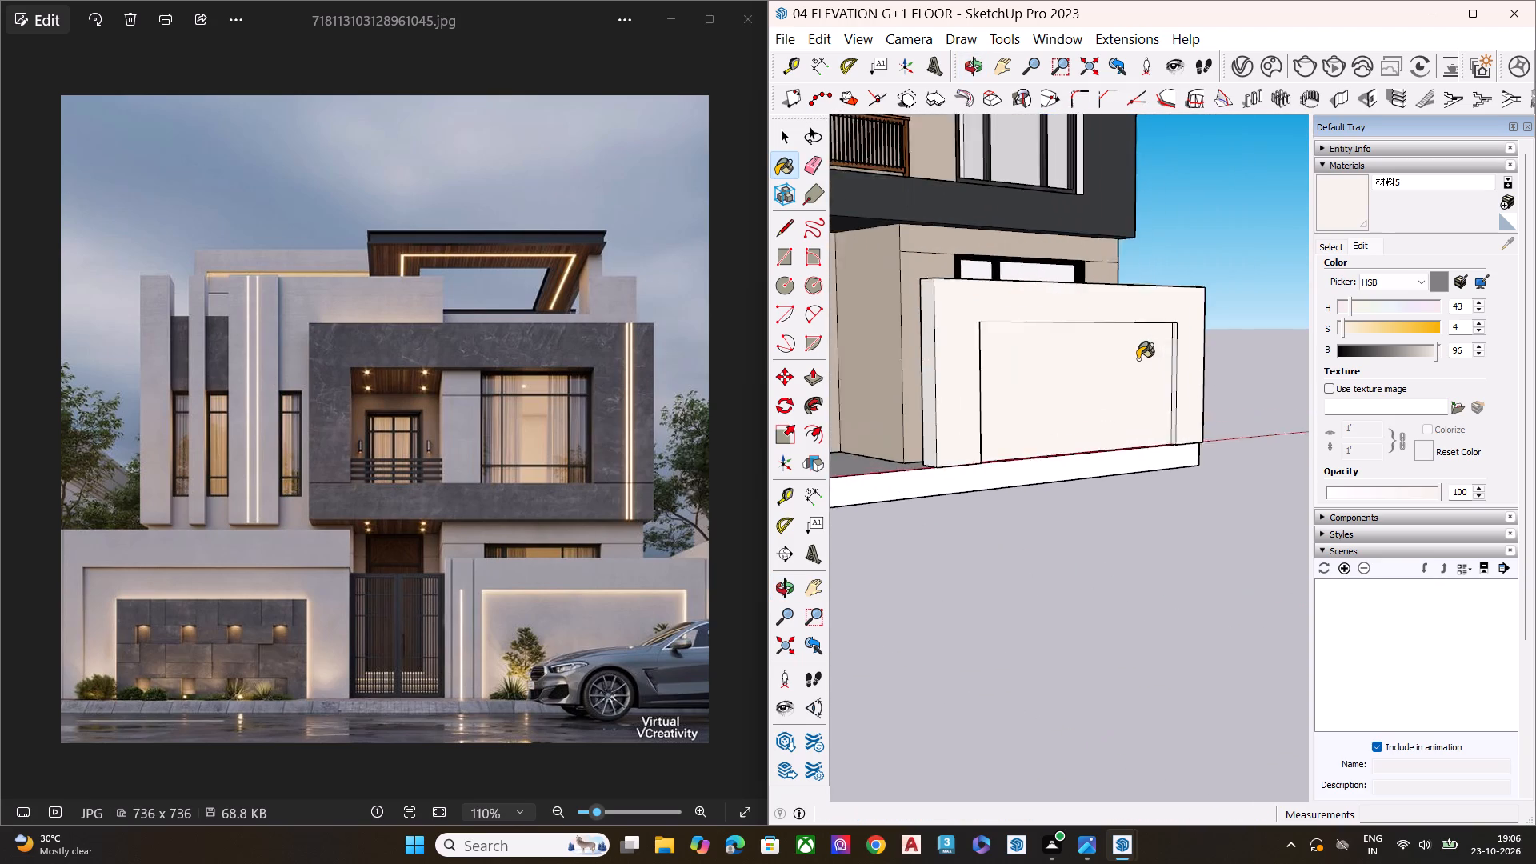
pyautogui.scroll(3, 1138, 359)
pyautogui.click(1178, 349)
# Paint the remaining edge face of that boundary wall beside the entrance opening with 材料5 and finish painting.
pyautogui.scroll(-4, 1184, 350)
pyautogui.scroll(1, 1184, 358)
pyautogui.scroll(-1, 1184, 361)
pyautogui.scroll(1, 1074, 350)
pyautogui.scroll(-5, 1078, 351)
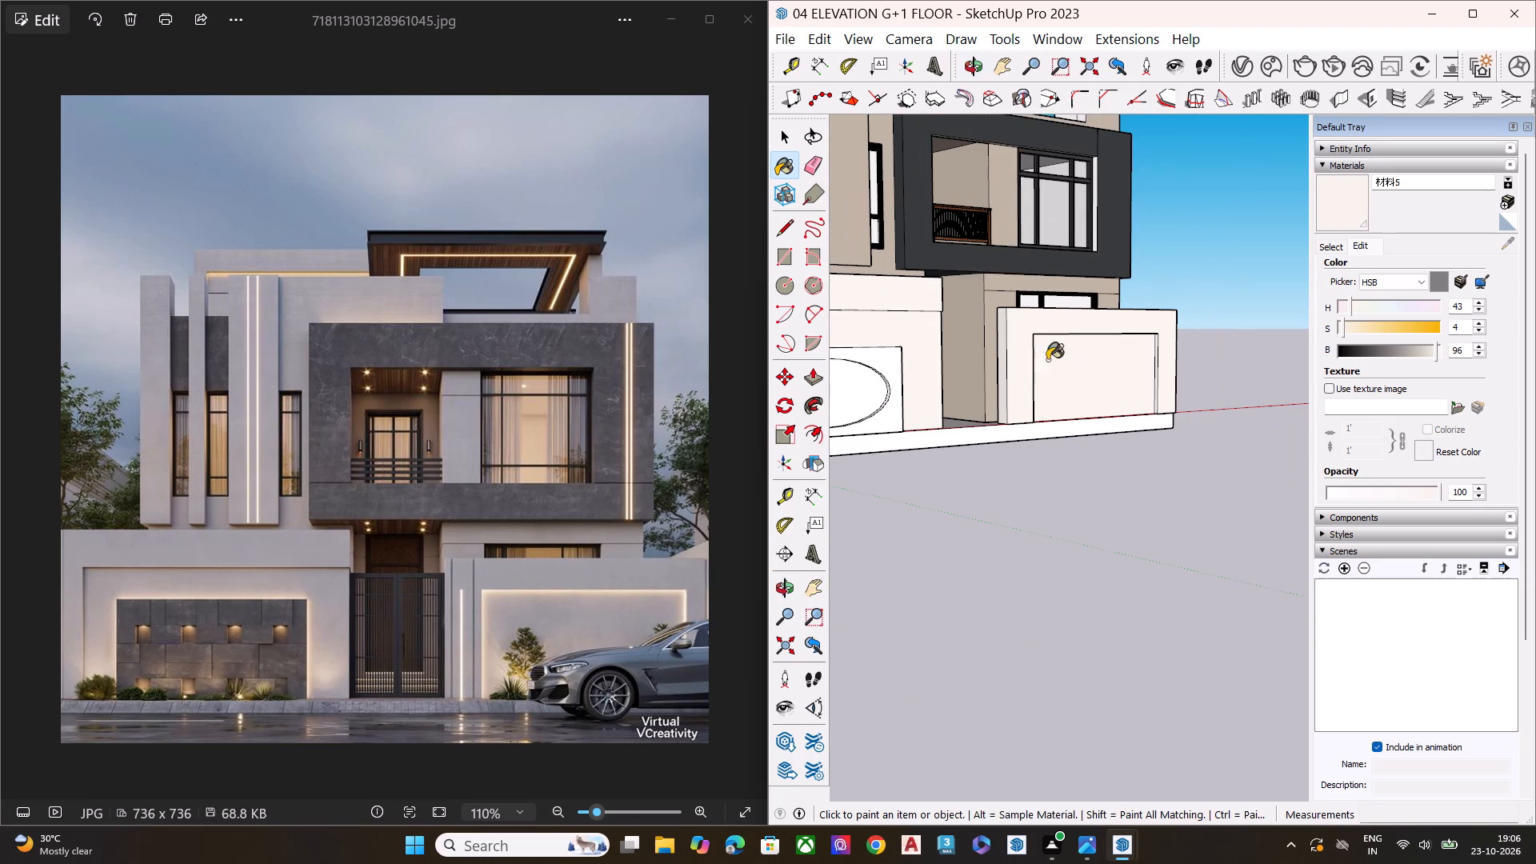
pyautogui.scroll(1, 1002, 322)
pyautogui.scroll(-3, 1002, 322)
pyautogui.scroll(4, 1002, 322)
pyautogui.scroll(-1, 1002, 322)
pyautogui.scroll(4, 1002, 322)
pyautogui.click(1002, 322)
pyautogui.press('space')
pyautogui.scroll(-9, 1028, 333)
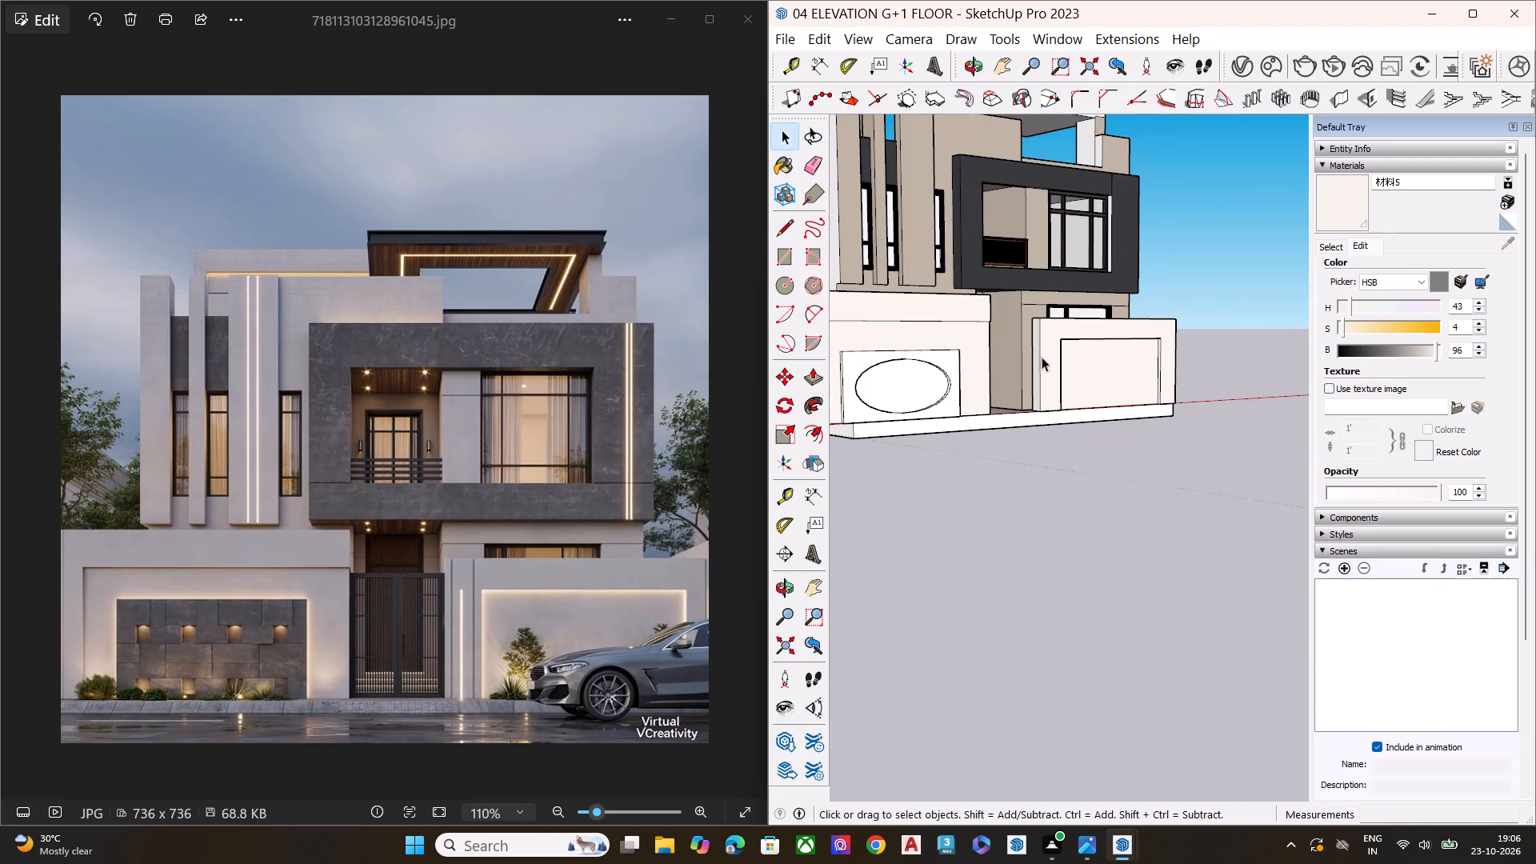
# Select the dark grey Color_D20 material and paint the front face and underside of the rooftop canopy.
pyautogui.scroll(-1, 945, 358)
pyautogui.scroll(-9, 994, 226)
pyautogui.moveTo(1091, 359); pyautogui.dragTo(783, 324, button='middle')
pyautogui.scroll(1, 1042, 290)
pyautogui.scroll(-2, 1132, 275)
pyautogui.scroll(1, 1132, 275)
pyautogui.scroll(-3, 1132, 275)
pyautogui.scroll(6, 1132, 275)
pyautogui.scroll(1, 1067, 212)
pyautogui.scroll(-1, 1067, 212)
pyautogui.scroll(6, 1067, 212)
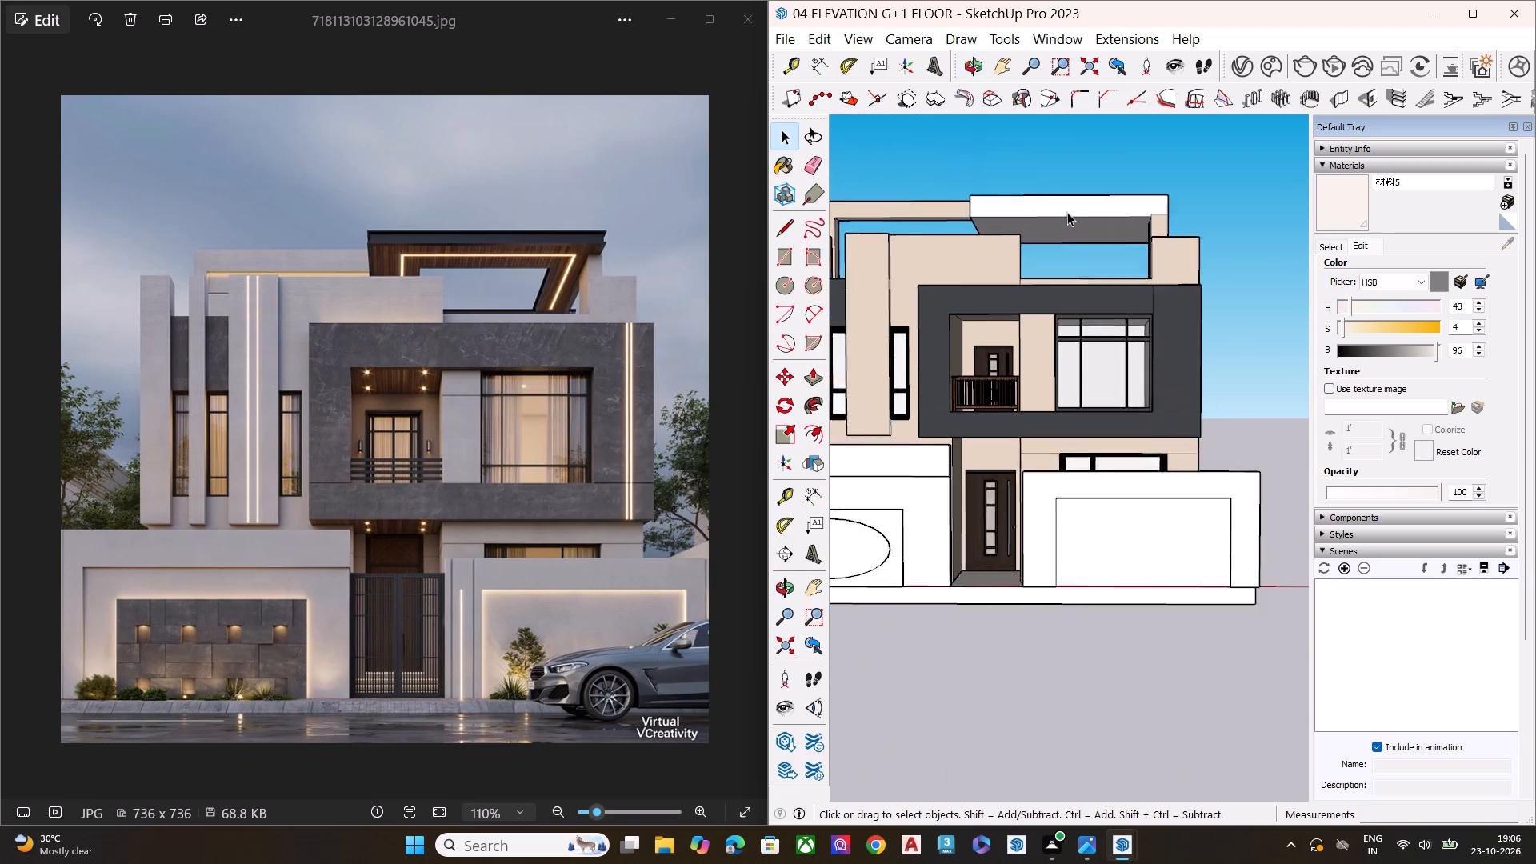
pyautogui.scroll(1, 1067, 212)
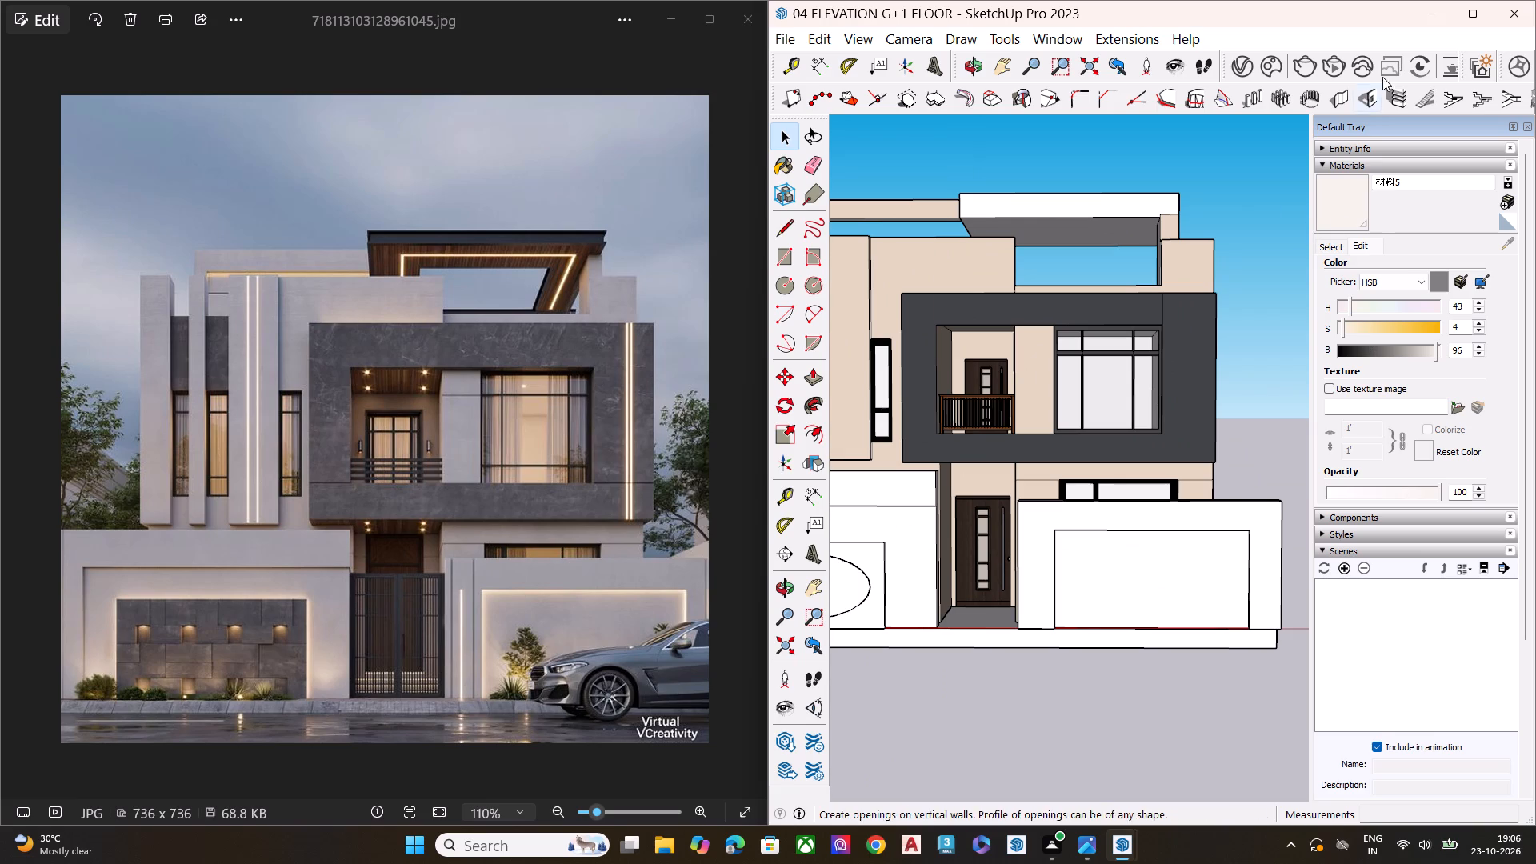
pyautogui.click(1250, 68)
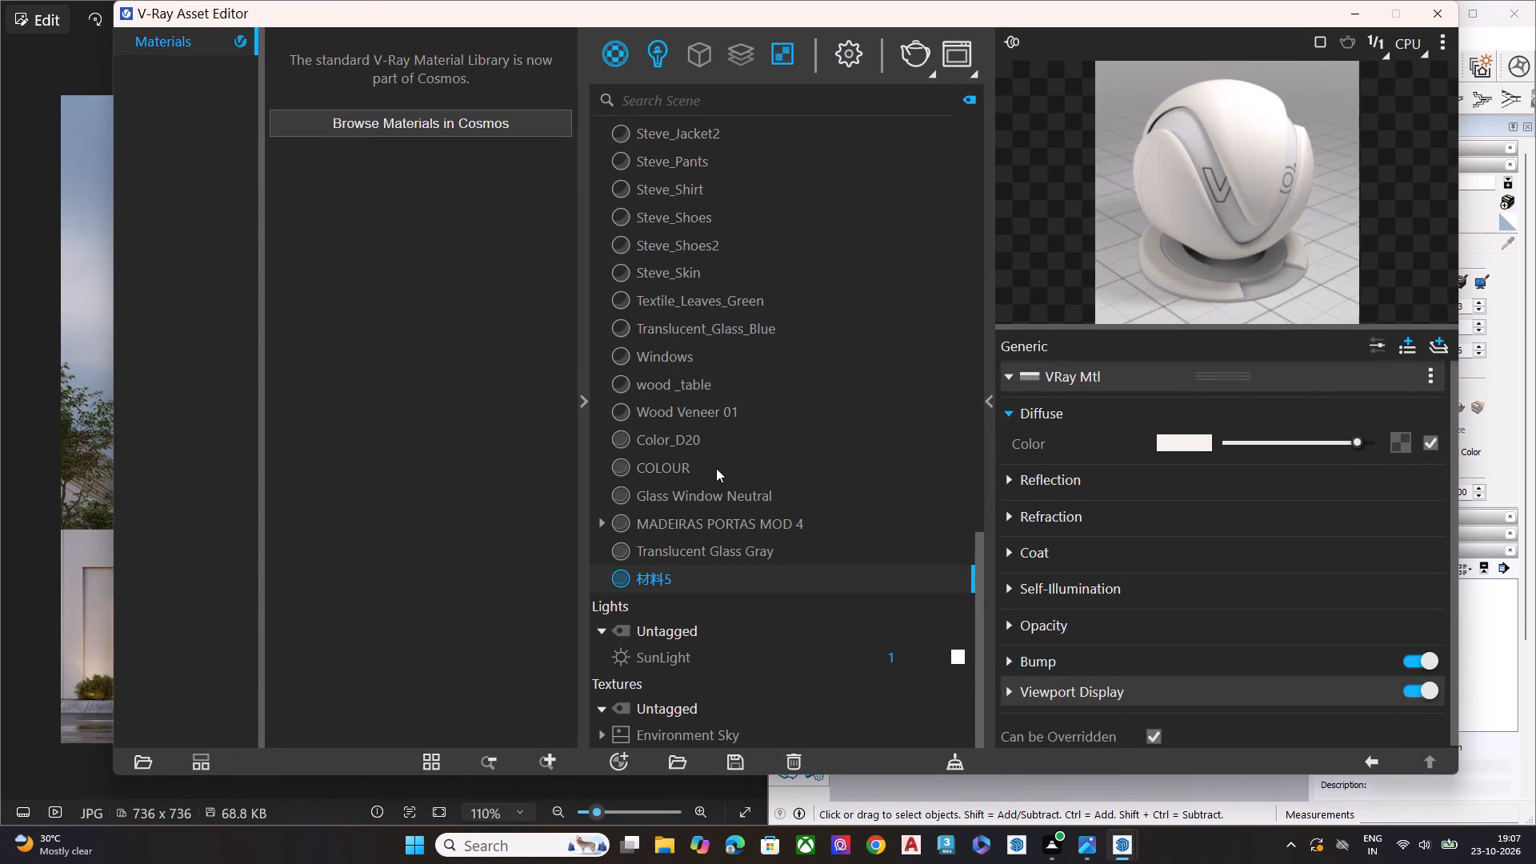
pyautogui.click(716, 468)
pyautogui.click(713, 441)
pyautogui.click(713, 441)
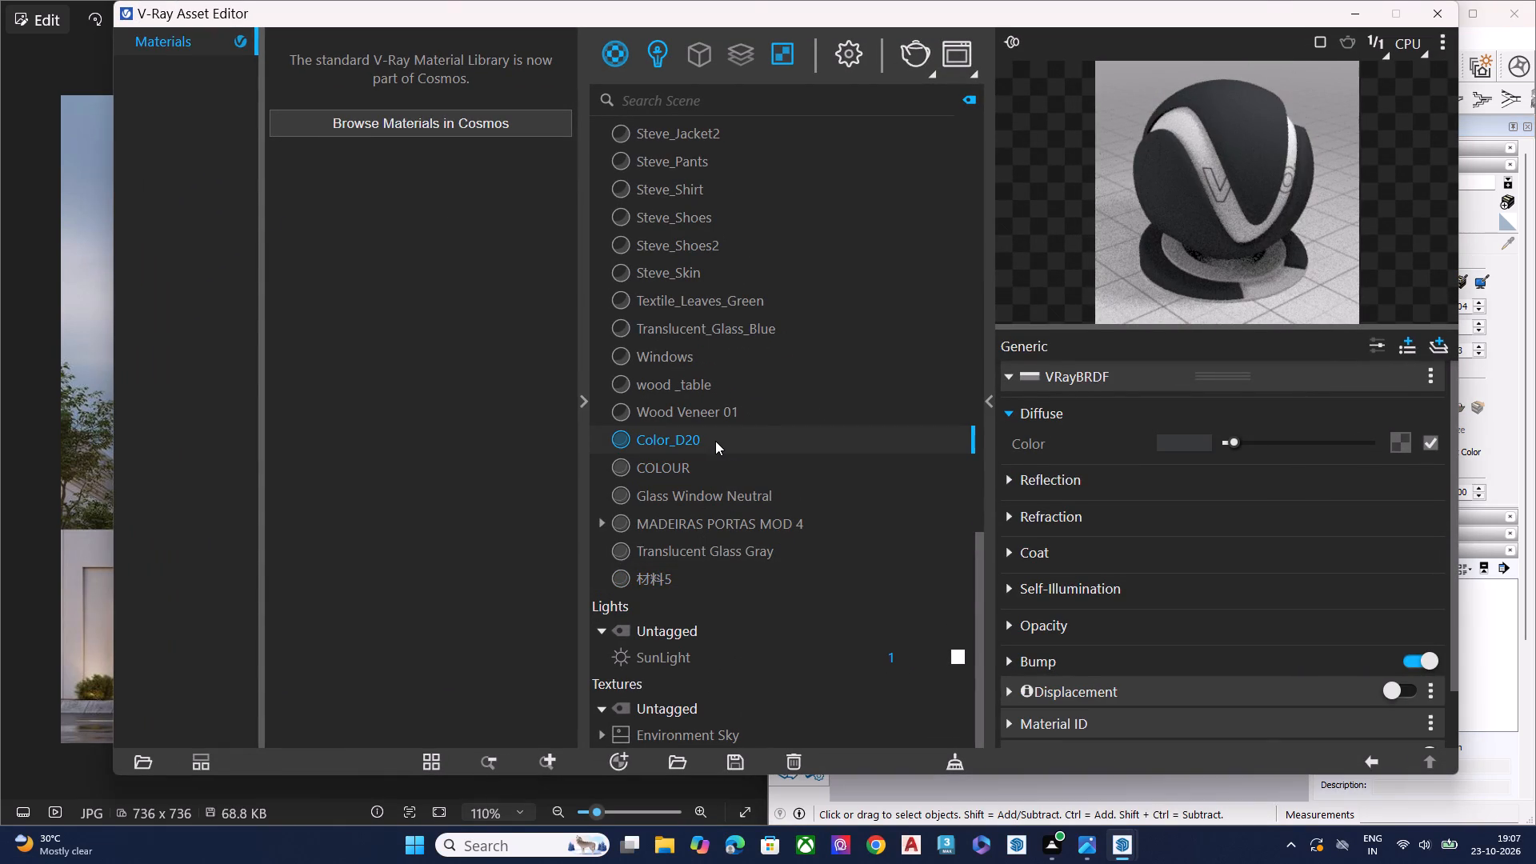
pyautogui.click(1351, 17)
pyautogui.click(1343, 192)
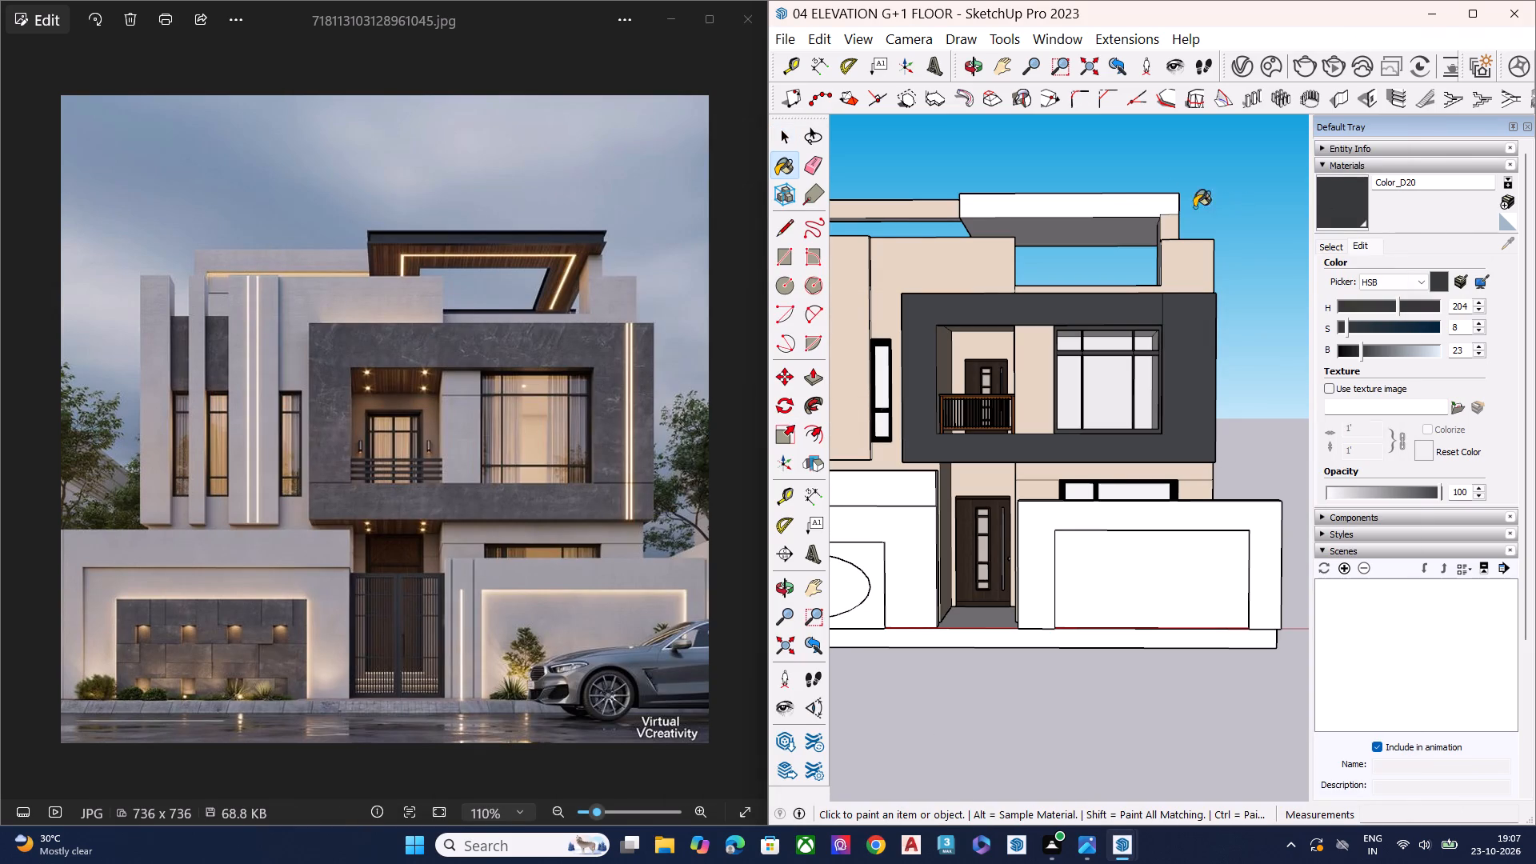
pyautogui.click(1099, 204)
pyautogui.click(1111, 233)
# Paint the canopy's faces at the end adjoining the beige roof beam with Color_D20.
pyautogui.moveTo(1070, 202); pyautogui.dragTo(1327, 193, button='middle')
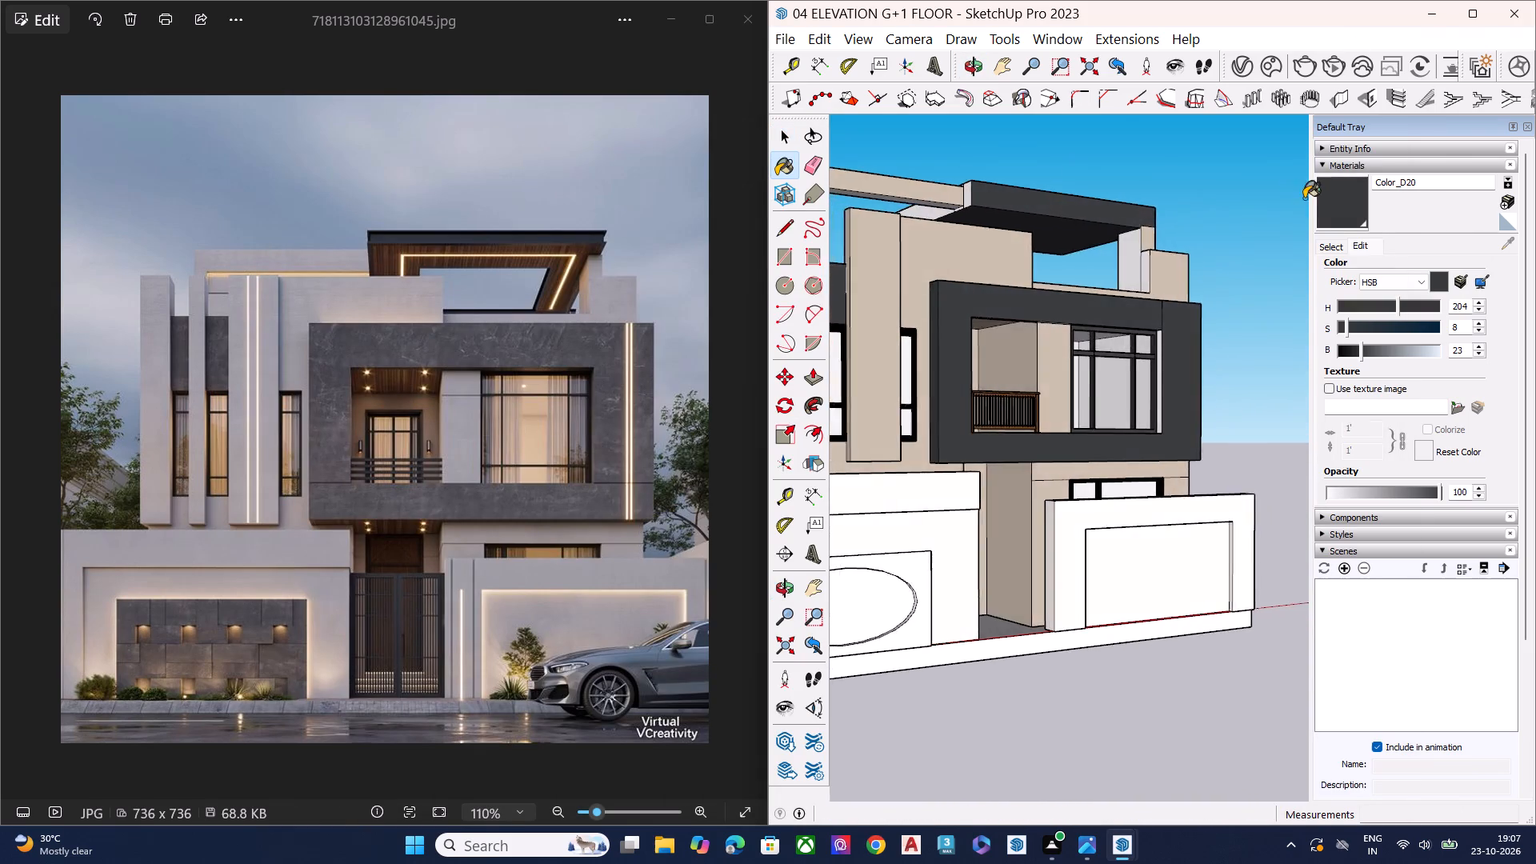
pyautogui.scroll(7, 1044, 176)
pyautogui.click(935, 218)
pyautogui.click(894, 259)
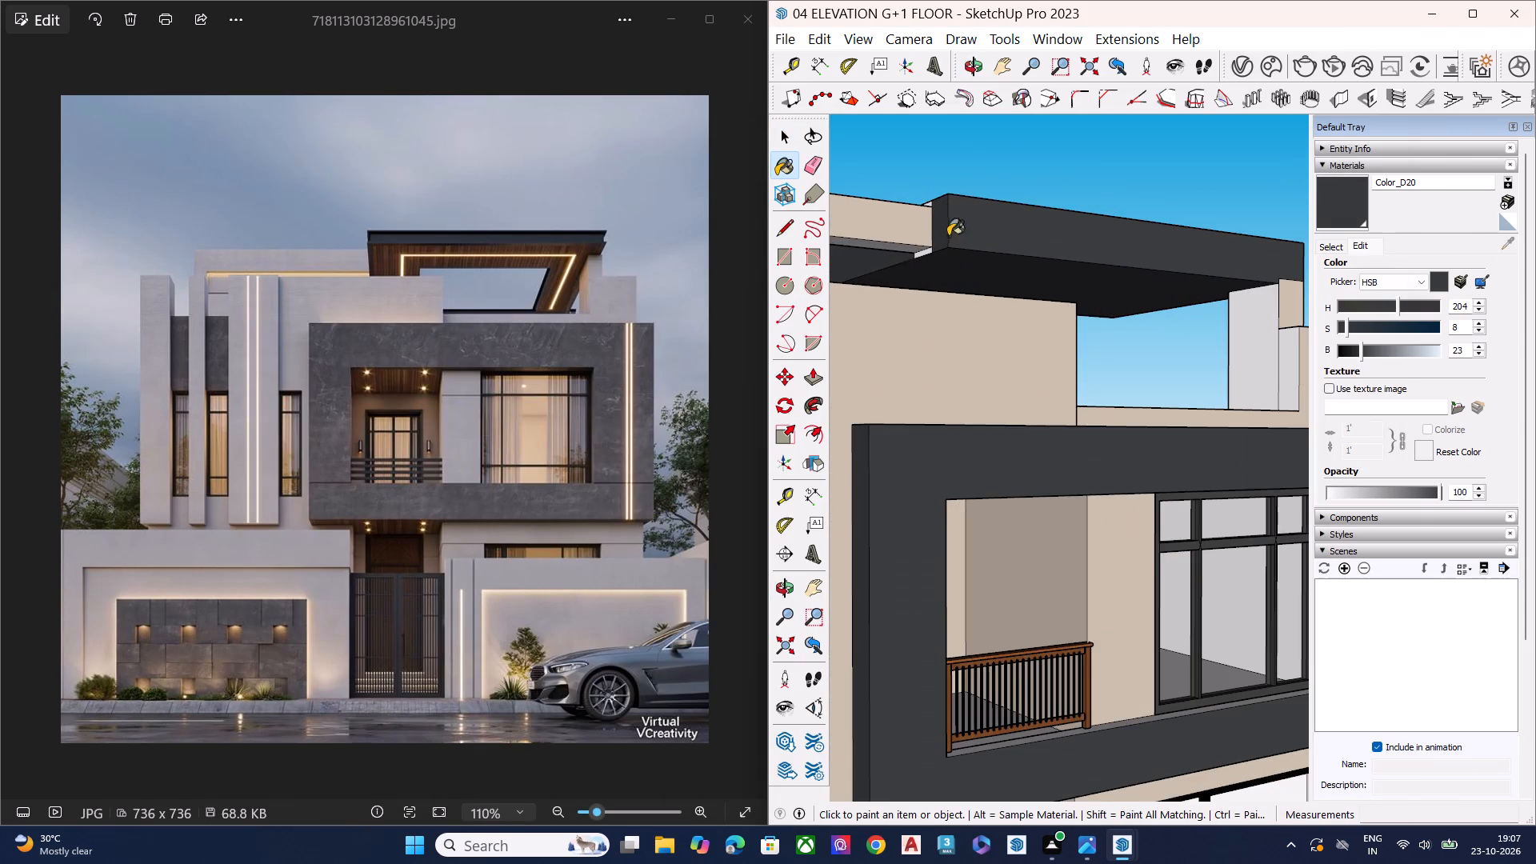
pyautogui.scroll(-6, 921, 221)
pyautogui.scroll(2, 922, 217)
pyautogui.scroll(-1, 939, 213)
pyautogui.scroll(4, 1170, 266)
# Paint the rooftop canopy's outer end face above the supporting column with Color_D20 and finish painting.
pyautogui.moveTo(1181, 291); pyautogui.dragTo(785, 321, button='middle')
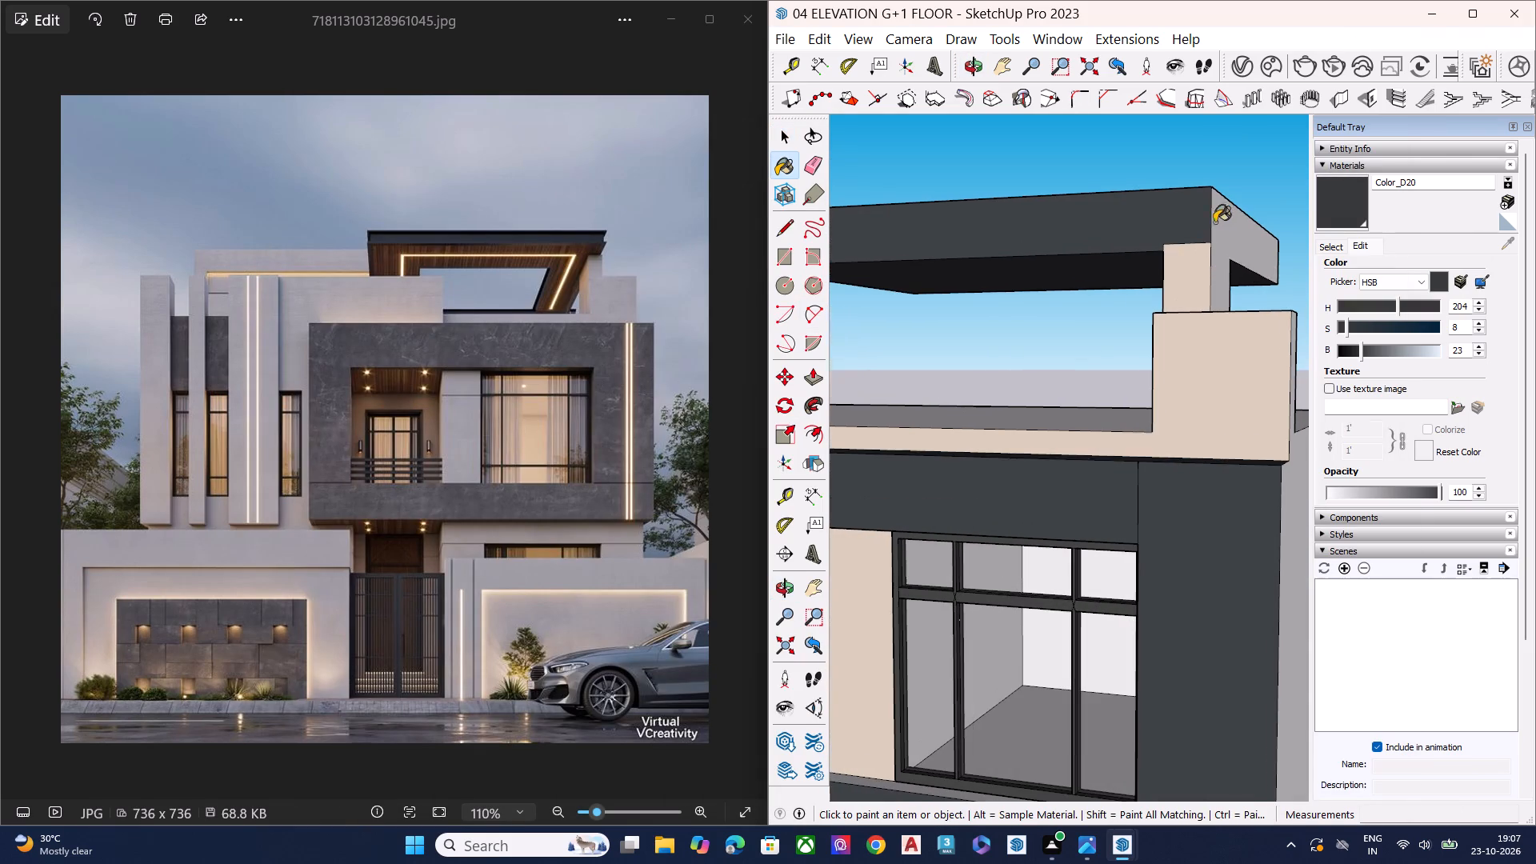
pyautogui.scroll(1, 1213, 223)
pyautogui.click(1220, 222)
pyautogui.scroll(-5, 1154, 243)
pyautogui.scroll(1, 1159, 256)
pyautogui.scroll(-2, 1160, 257)
pyautogui.scroll(1, 1170, 260)
pyautogui.press('space')
# Select the beige COLOUR material and paint the unpainted faces of the column supporting the rooftop canopy.
pyautogui.click(1248, 69)
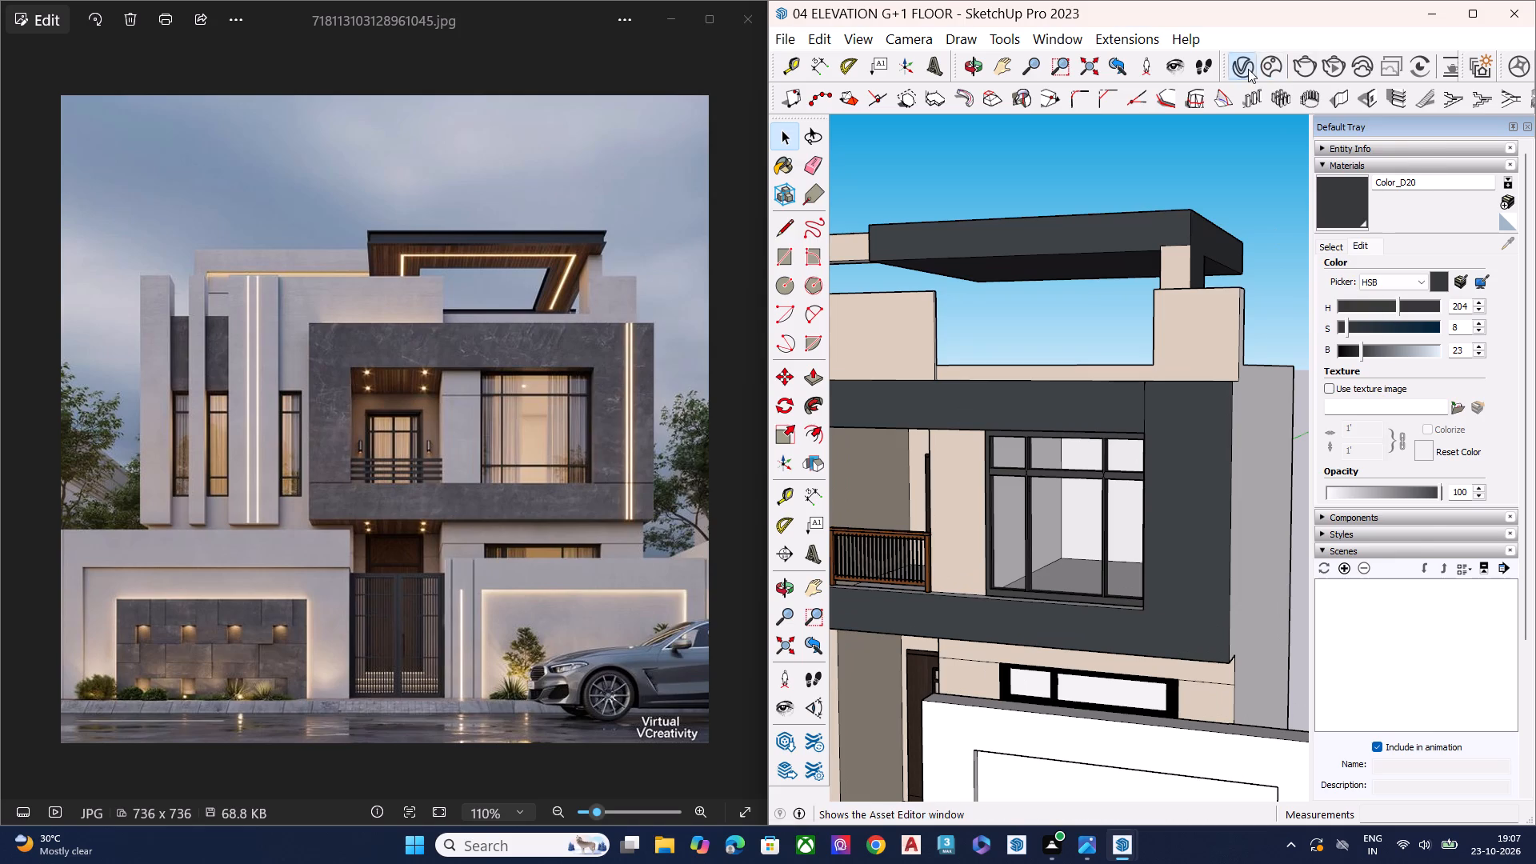
pyautogui.click(651, 461)
pyautogui.click(654, 463)
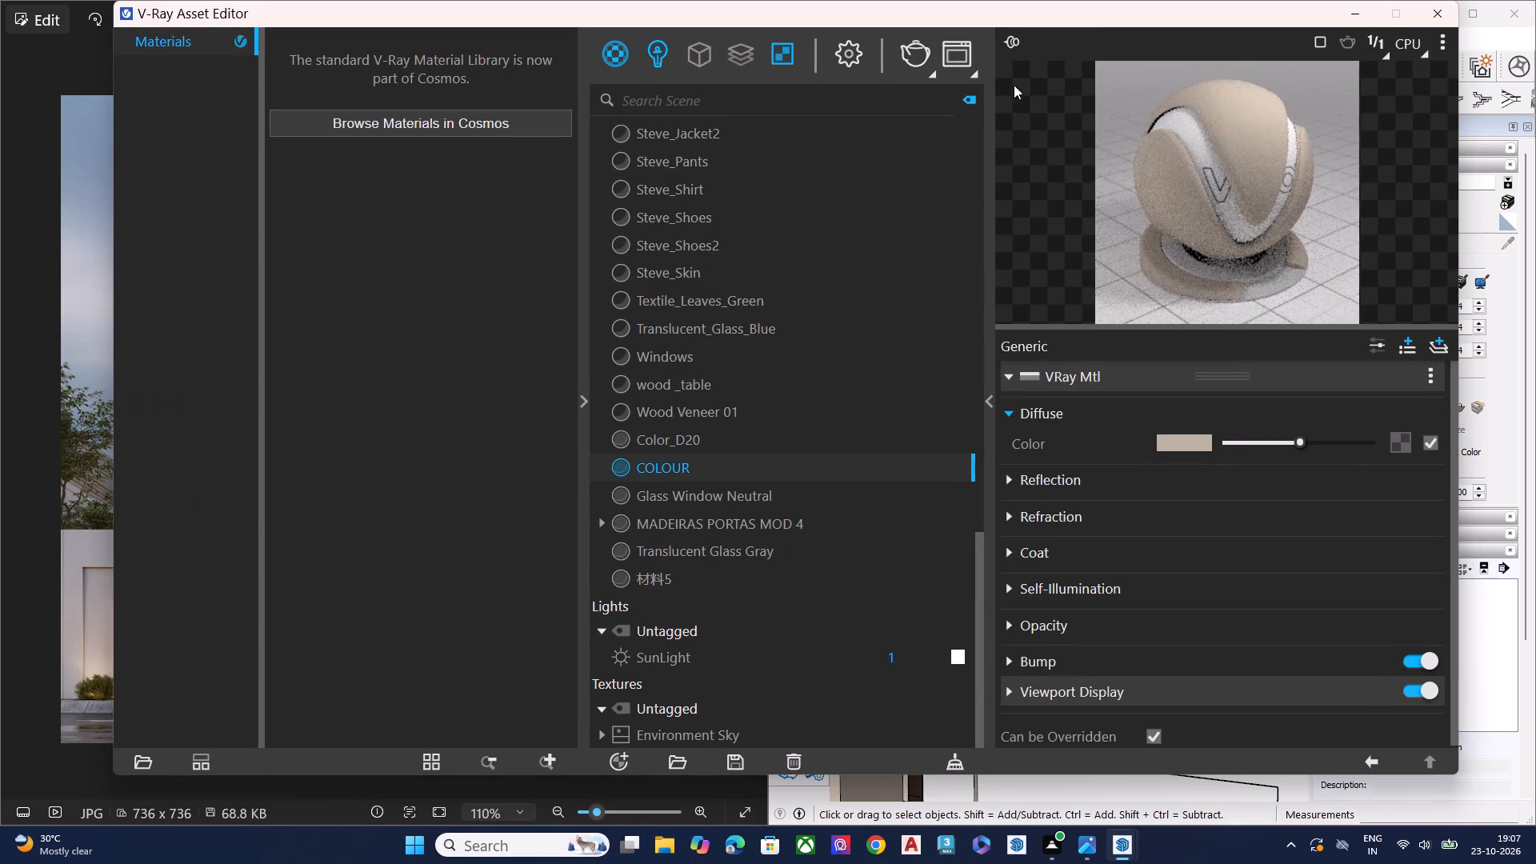
pyautogui.click(1354, 7)
pyautogui.click(1357, 194)
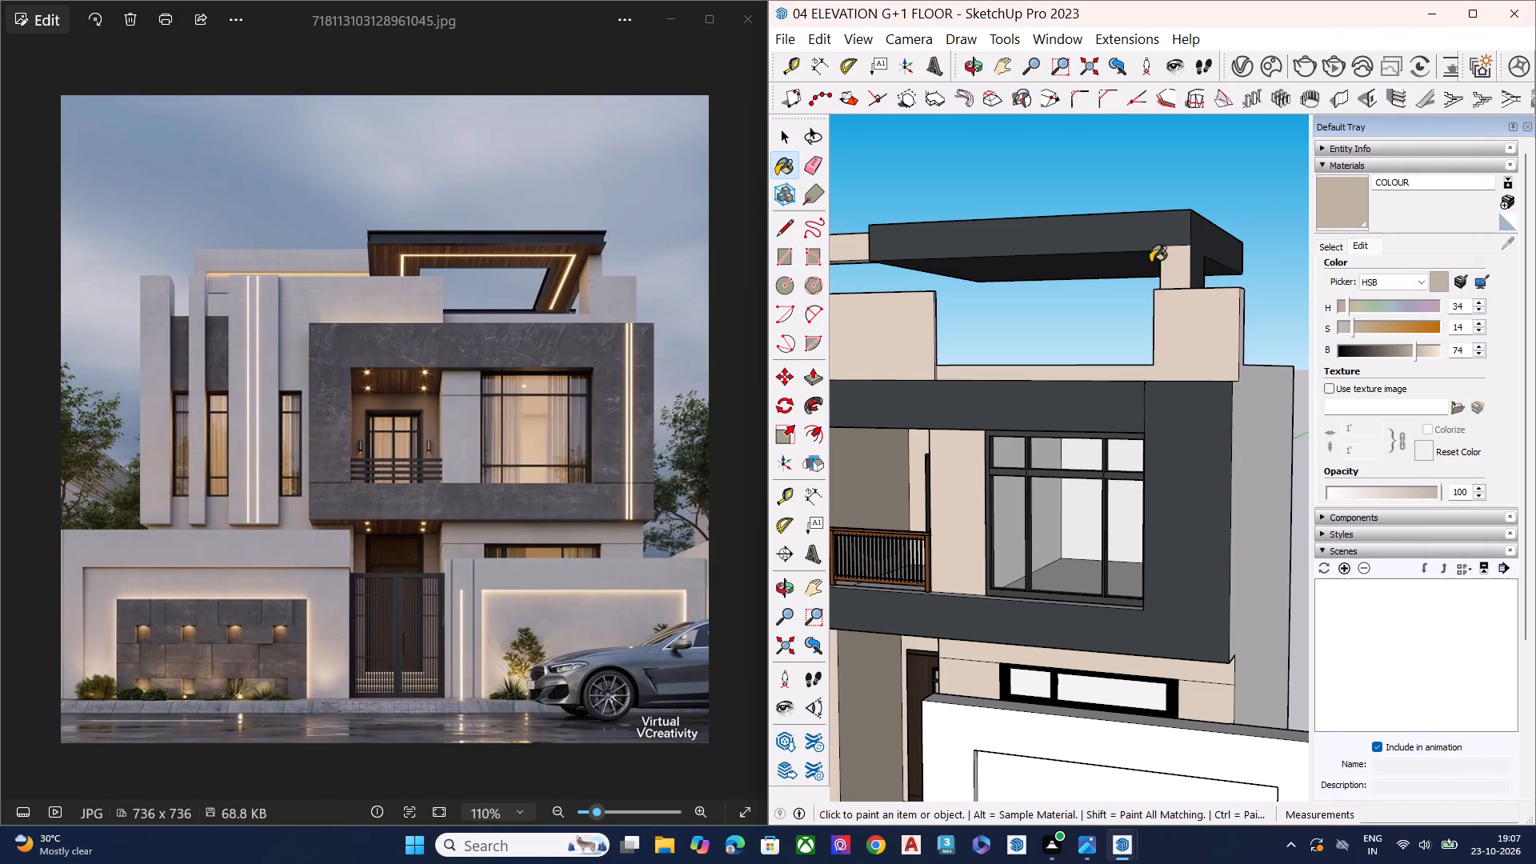
pyautogui.moveTo(1167, 262); pyautogui.dragTo(1535, 257, button='middle')
pyautogui.scroll(1, 1153, 291)
pyautogui.click(1152, 297)
pyautogui.click(1180, 333)
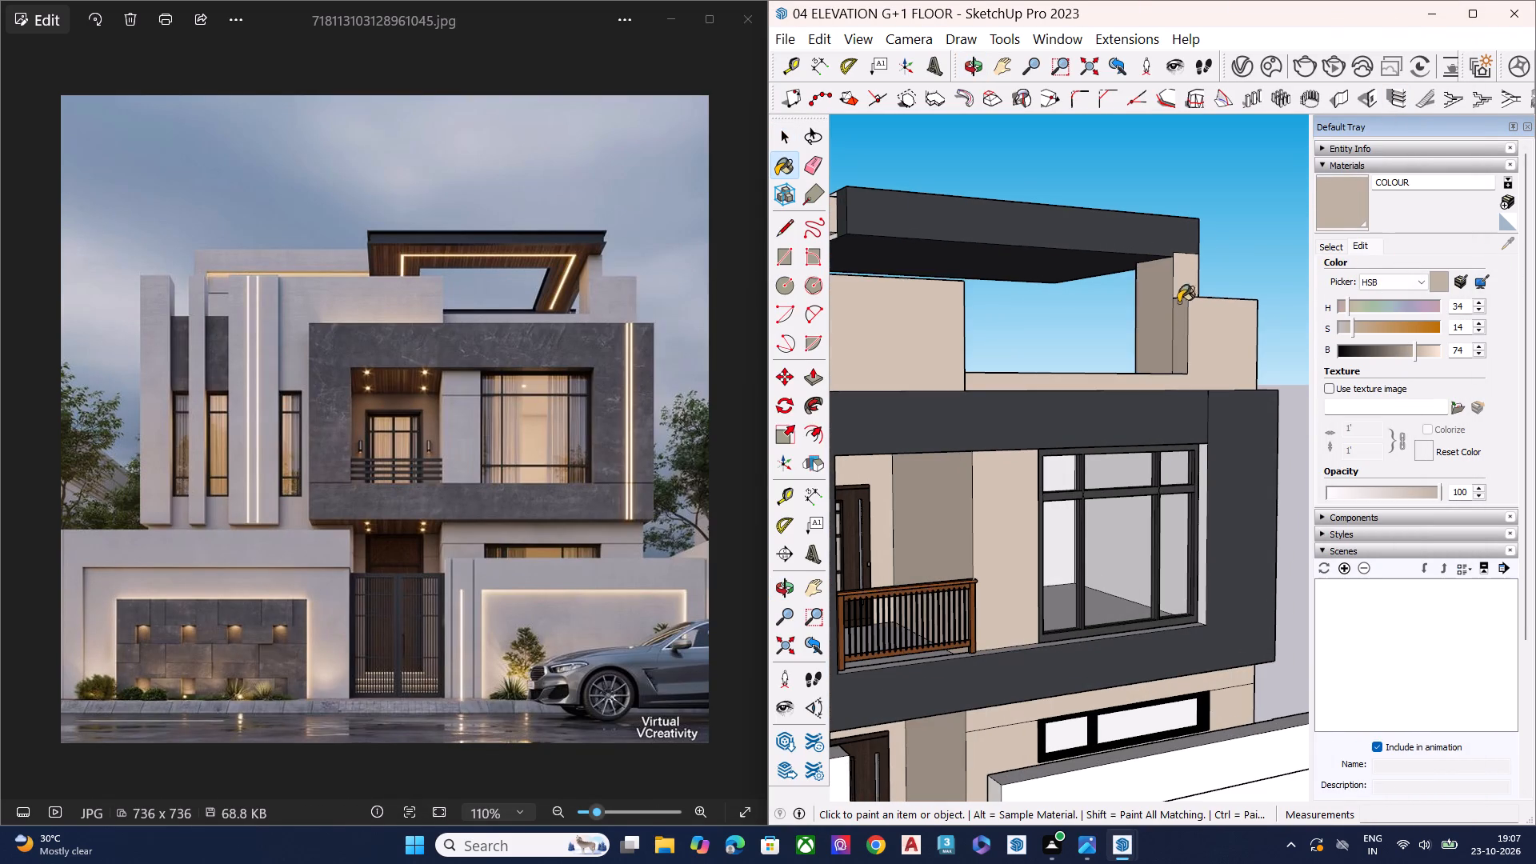
# Paint the remaining white faces of the roof beam where it meets the dark canopy with COLOUR.
pyautogui.scroll(-2, 1194, 252)
pyautogui.scroll(1, 1198, 252)
pyautogui.scroll(-4, 1201, 250)
pyautogui.scroll(1, 1210, 250)
pyautogui.scroll(-2, 1210, 250)
pyautogui.moveTo(943, 221); pyautogui.dragTo(1089, 221, button='middle')
pyautogui.scroll(8, 1063, 233)
pyautogui.scroll(2, 968, 198)
pyautogui.scroll(-1, 967, 198)
pyautogui.scroll(2, 967, 198)
pyautogui.scroll(-1, 967, 198)
pyautogui.scroll(3, 967, 198)
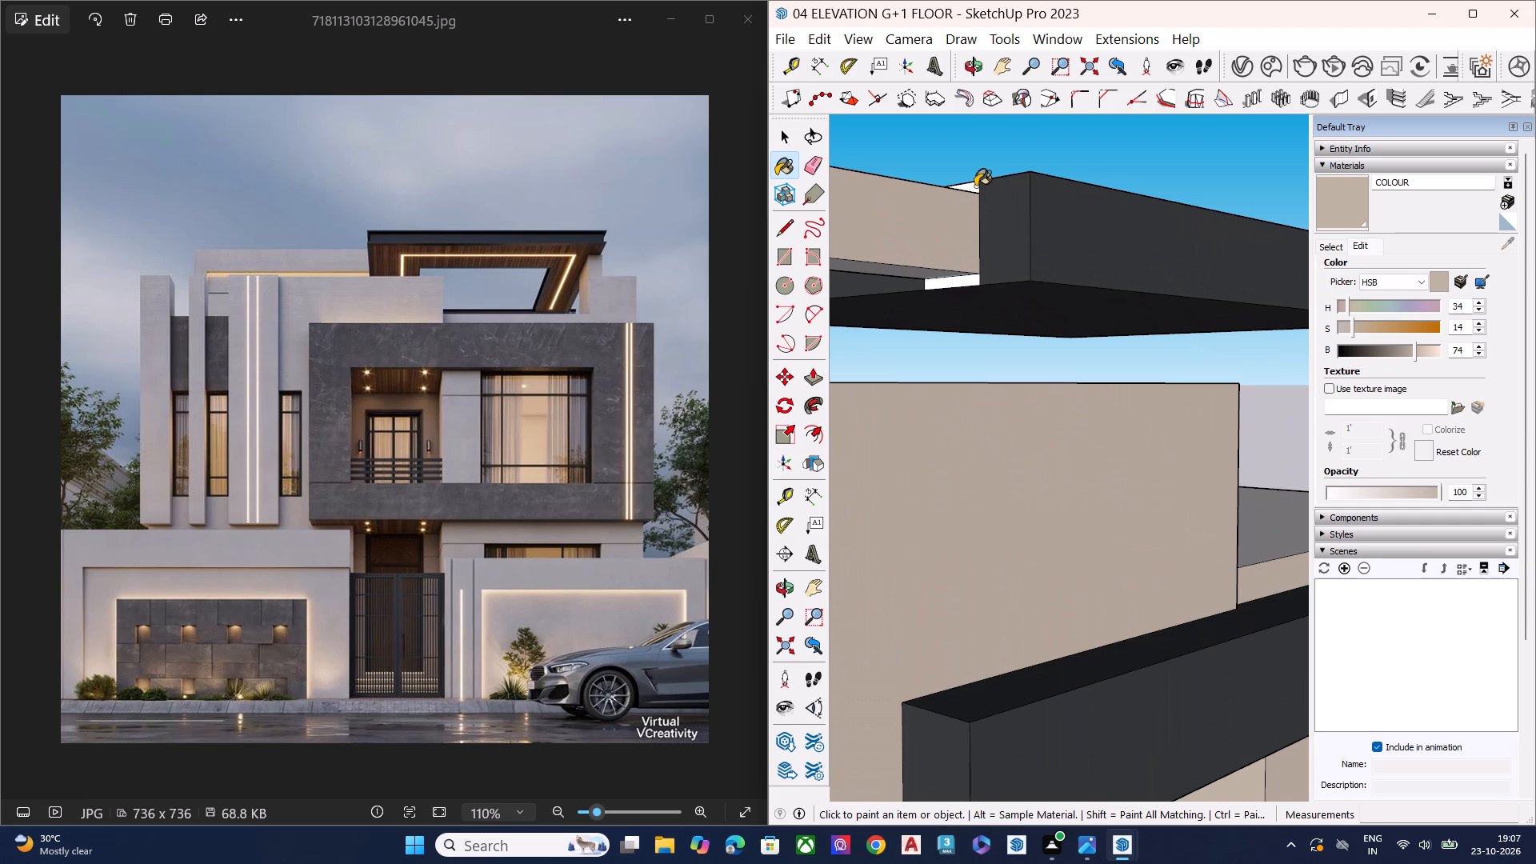
pyautogui.click(974, 186)
pyautogui.click(968, 280)
pyautogui.press('space')
# Examine the painted house elevation from several angles and compare it with the reference photo.
pyautogui.scroll(-5, 969, 221)
pyautogui.scroll(1, 1011, 221)
pyautogui.scroll(-3, 1016, 221)
pyautogui.moveTo(1062, 230); pyautogui.dragTo(850, 198, button='middle')
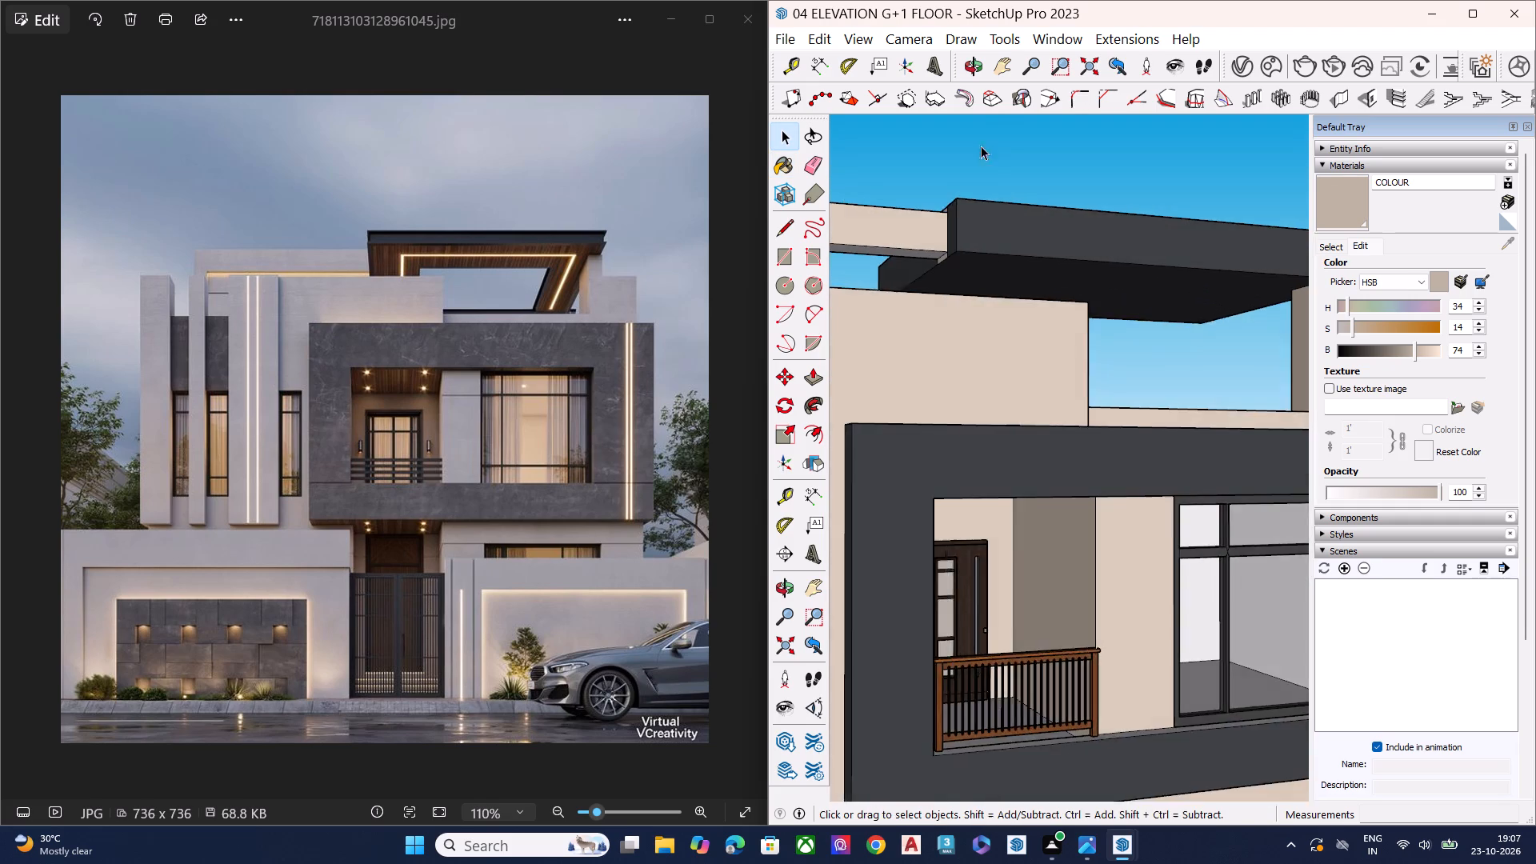
pyautogui.scroll(-3, 1020, 120)
pyautogui.scroll(3, 1029, 126)
pyautogui.scroll(-5, 1030, 126)
pyautogui.scroll(1, 1033, 128)
pyautogui.scroll(-1, 1035, 131)
pyautogui.press('space')
pyautogui.scroll(-7, 1052, 158)
pyautogui.moveTo(1132, 303); pyautogui.dragTo(938, 329, button='middle')
pyautogui.moveTo(1066, 335); pyautogui.dragTo(893, 321, button='right')
pyautogui.scroll(1, 1034, 93)
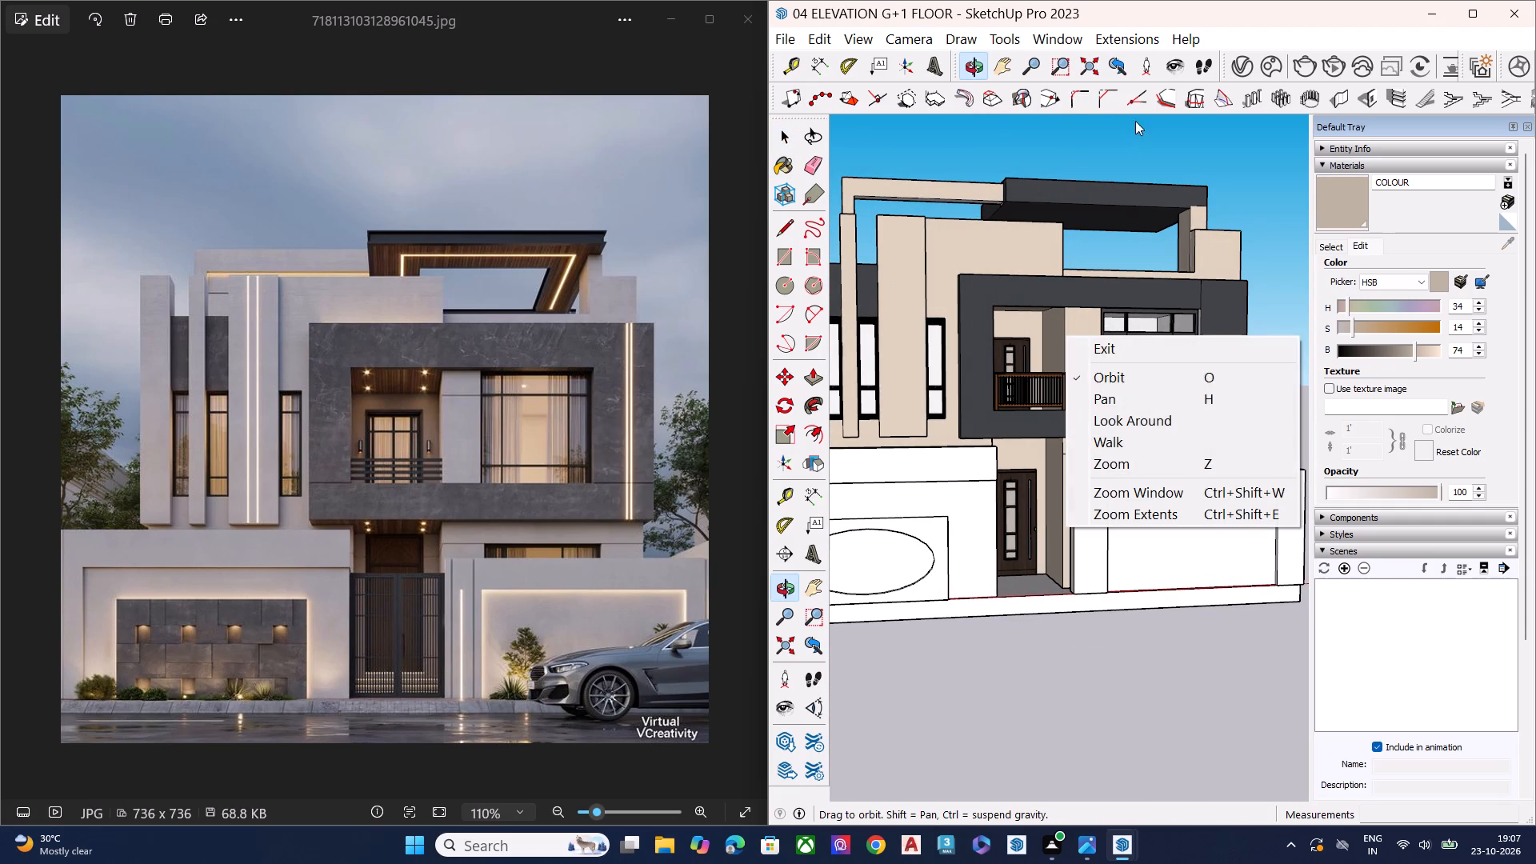
pyautogui.click(1262, 222)
pyautogui.scroll(-7, 1154, 141)
pyautogui.moveTo(1138, 314); pyautogui.dragTo(978, 302, button='middle')
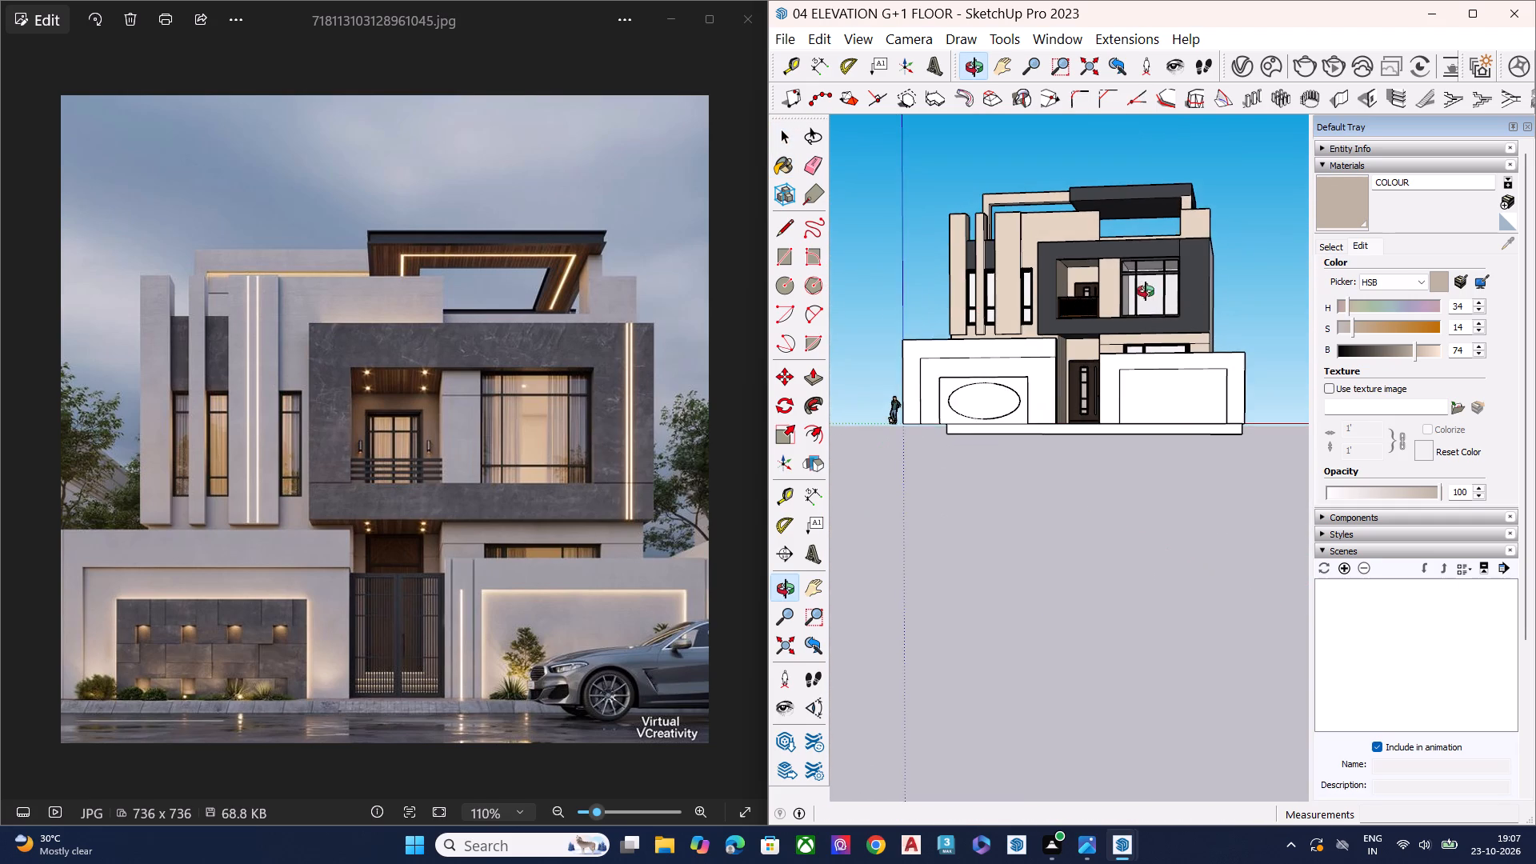
# Examine the front elevation, boundary walls and base slab from the front, the side and below.
pyautogui.moveTo(1170, 297); pyautogui.dragTo(1238, 313, button='middle')
pyautogui.scroll(-1, 1153, 226)
pyautogui.scroll(6, 1153, 226)
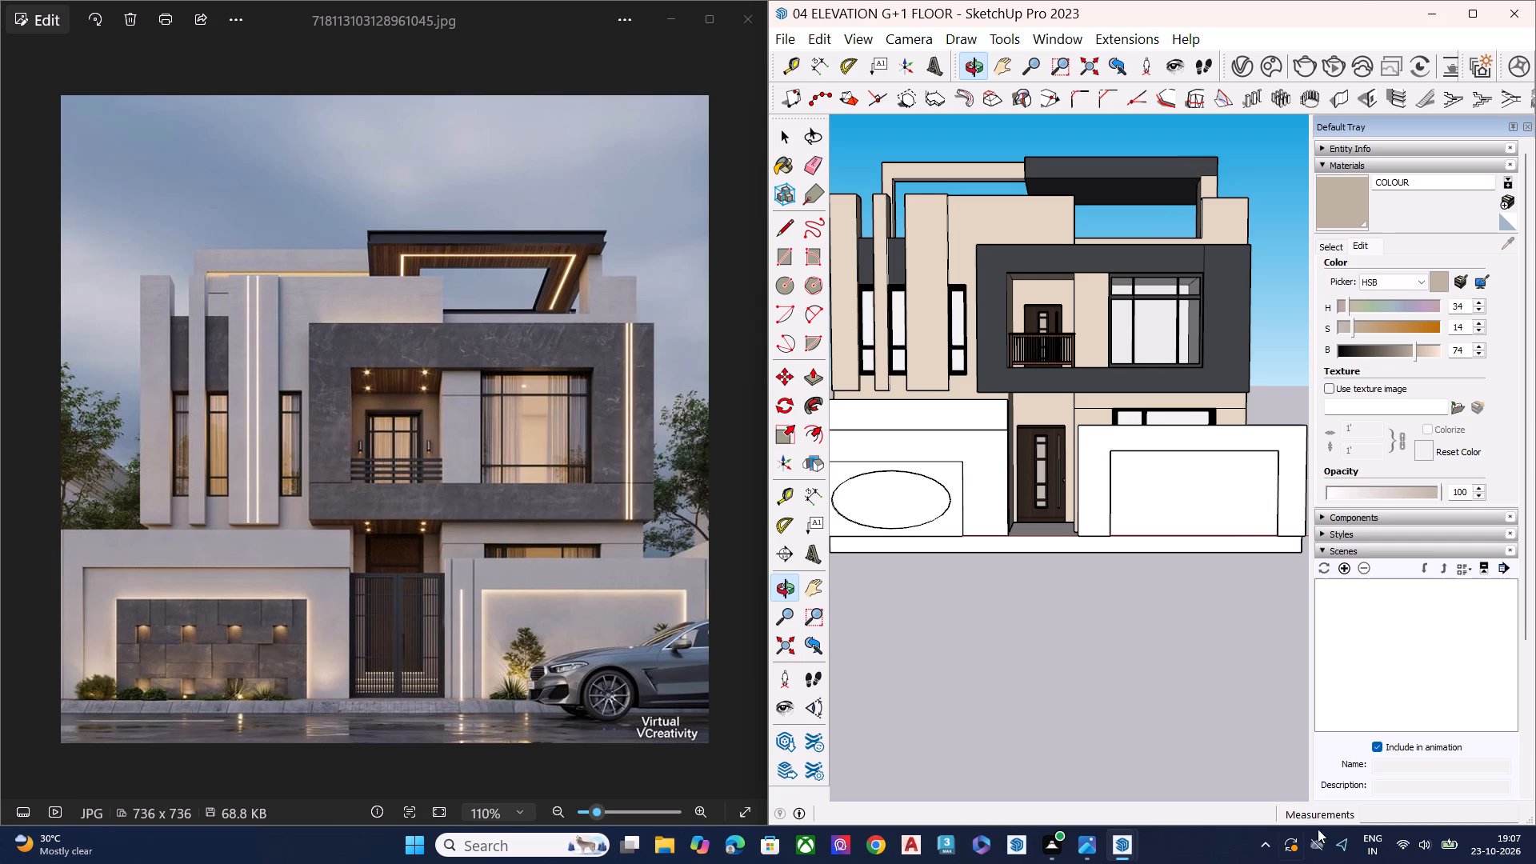
pyautogui.scroll(-7, 1318, 826)
pyautogui.scroll(-1, 1073, 487)
pyautogui.moveTo(1071, 496); pyautogui.dragTo(1171, 524, button='middle')
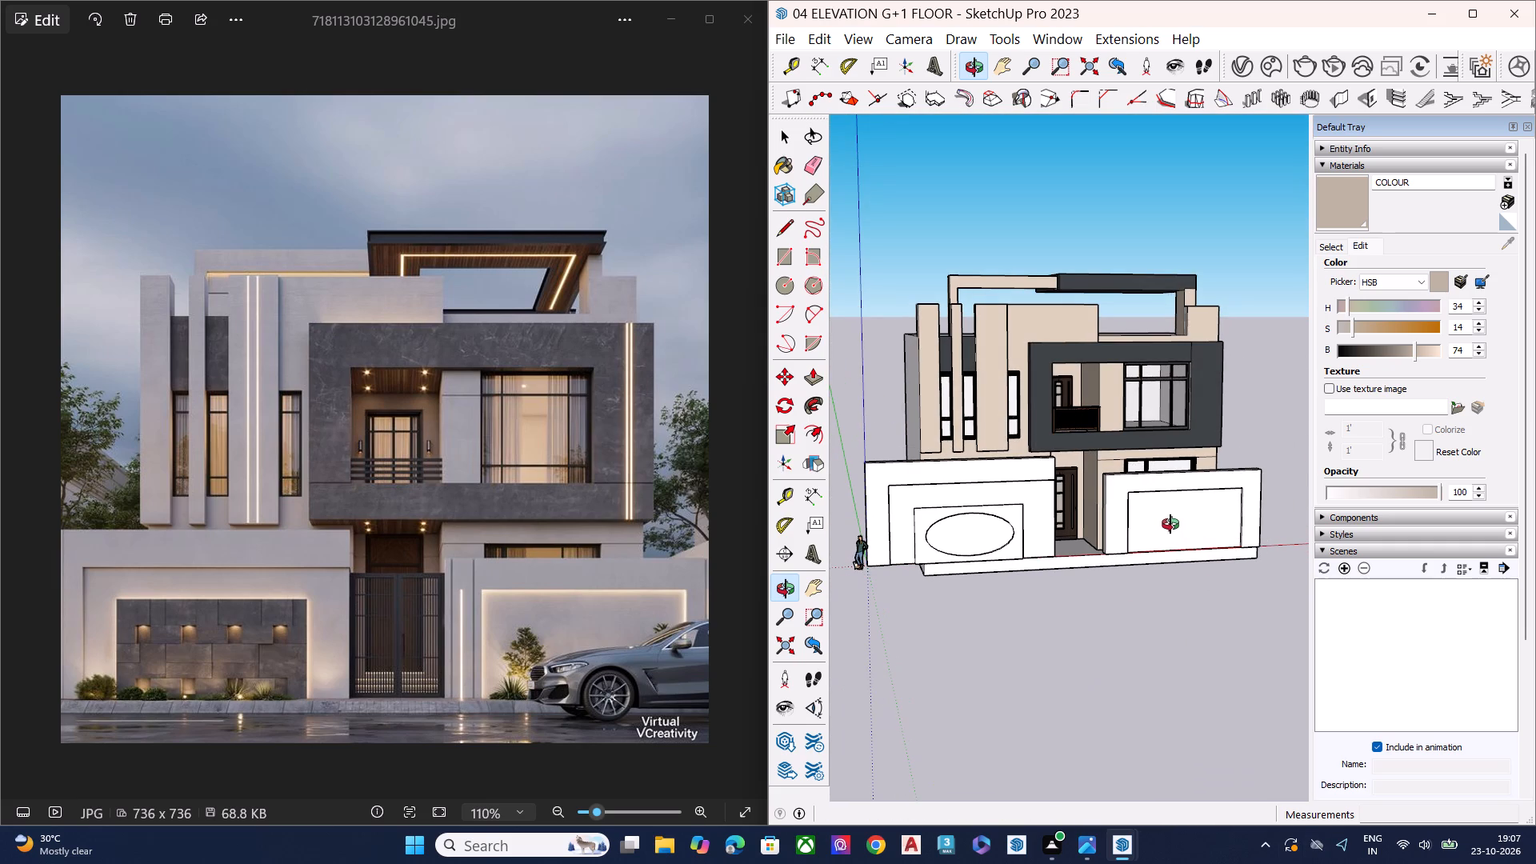
pyautogui.scroll(-5, 1115, 487)
pyautogui.moveTo(1109, 522); pyautogui.dragTo(1123, 396, button='middle')
pyautogui.scroll(10, 1115, 406)
pyautogui.scroll(-7, 1071, 480)
pyautogui.moveTo(1014, 582); pyautogui.dragTo(1284, 496, button='middle')
pyautogui.scroll(7, 1216, 546)
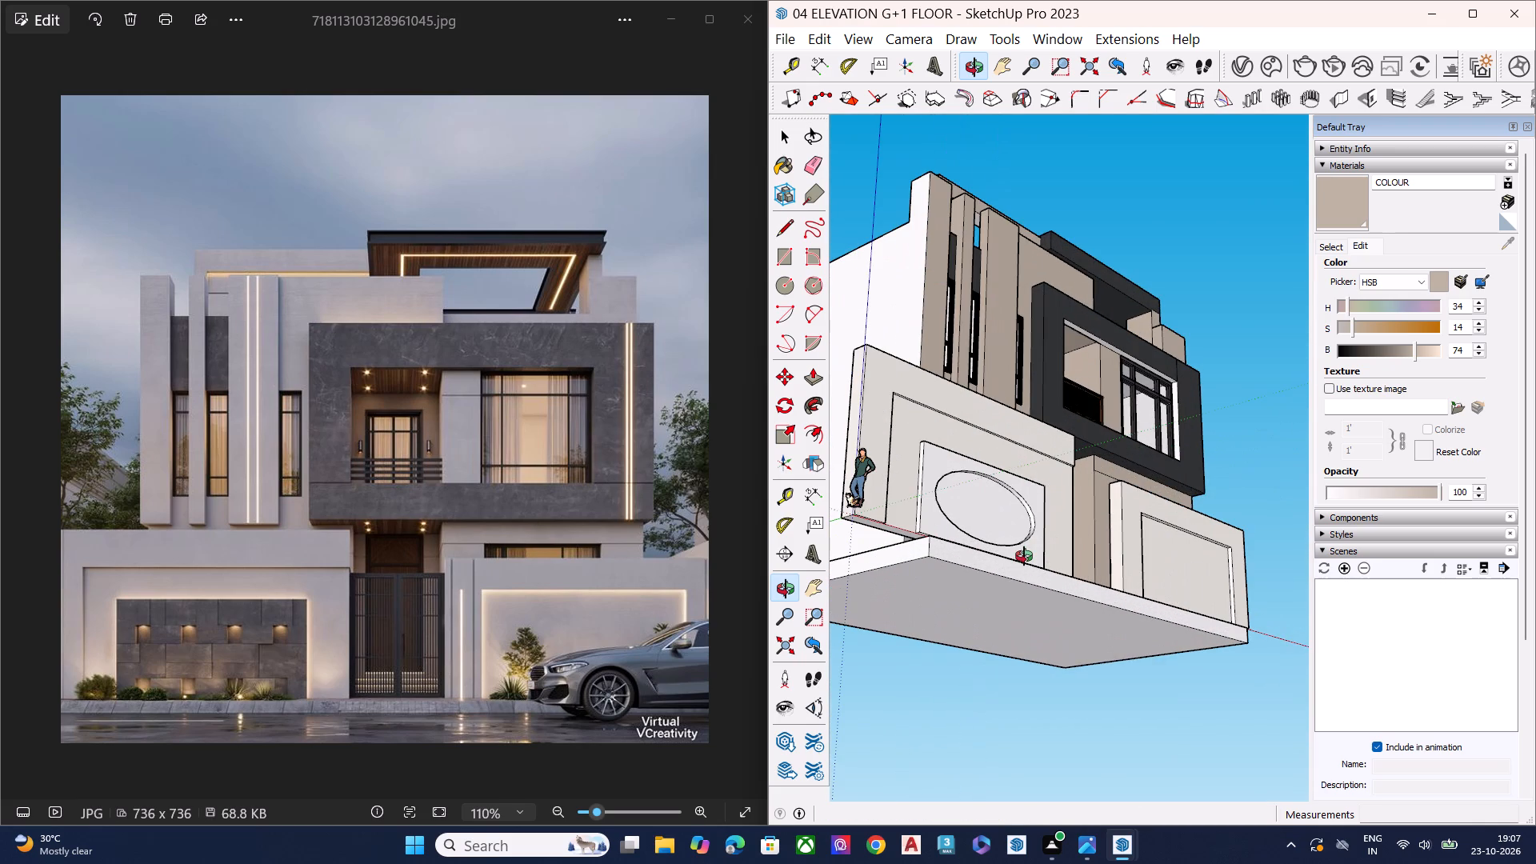
# Push/Pull the short end face of the base slab out to the outer corner of the boundary wall with the oval panel.
pyautogui.press('space')
pyautogui.doubleClick(914, 554)
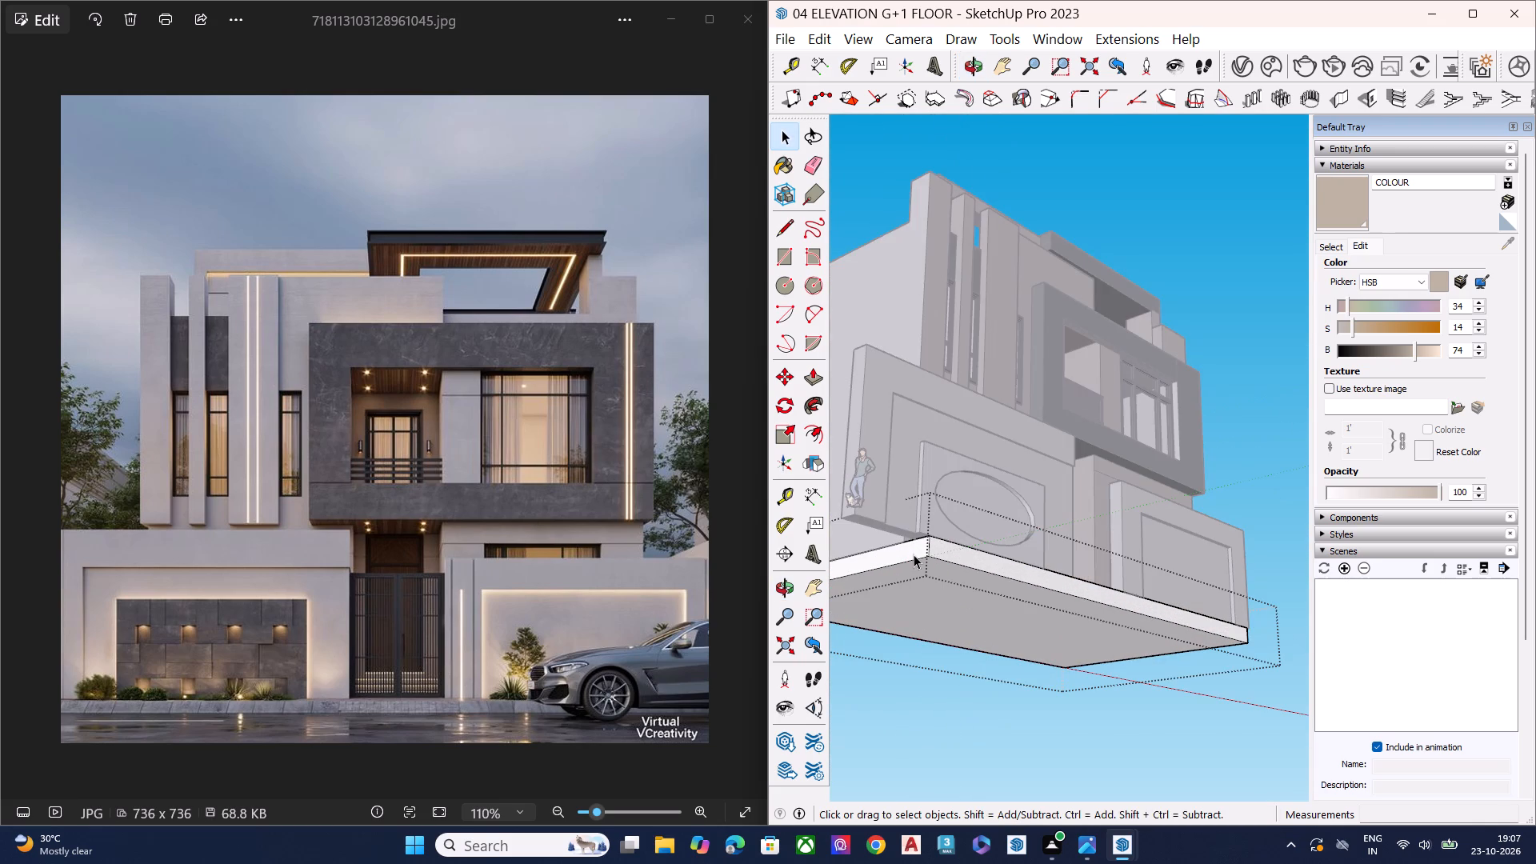
pyautogui.click(914, 554)
pyautogui.click(914, 554)
pyautogui.press('p')
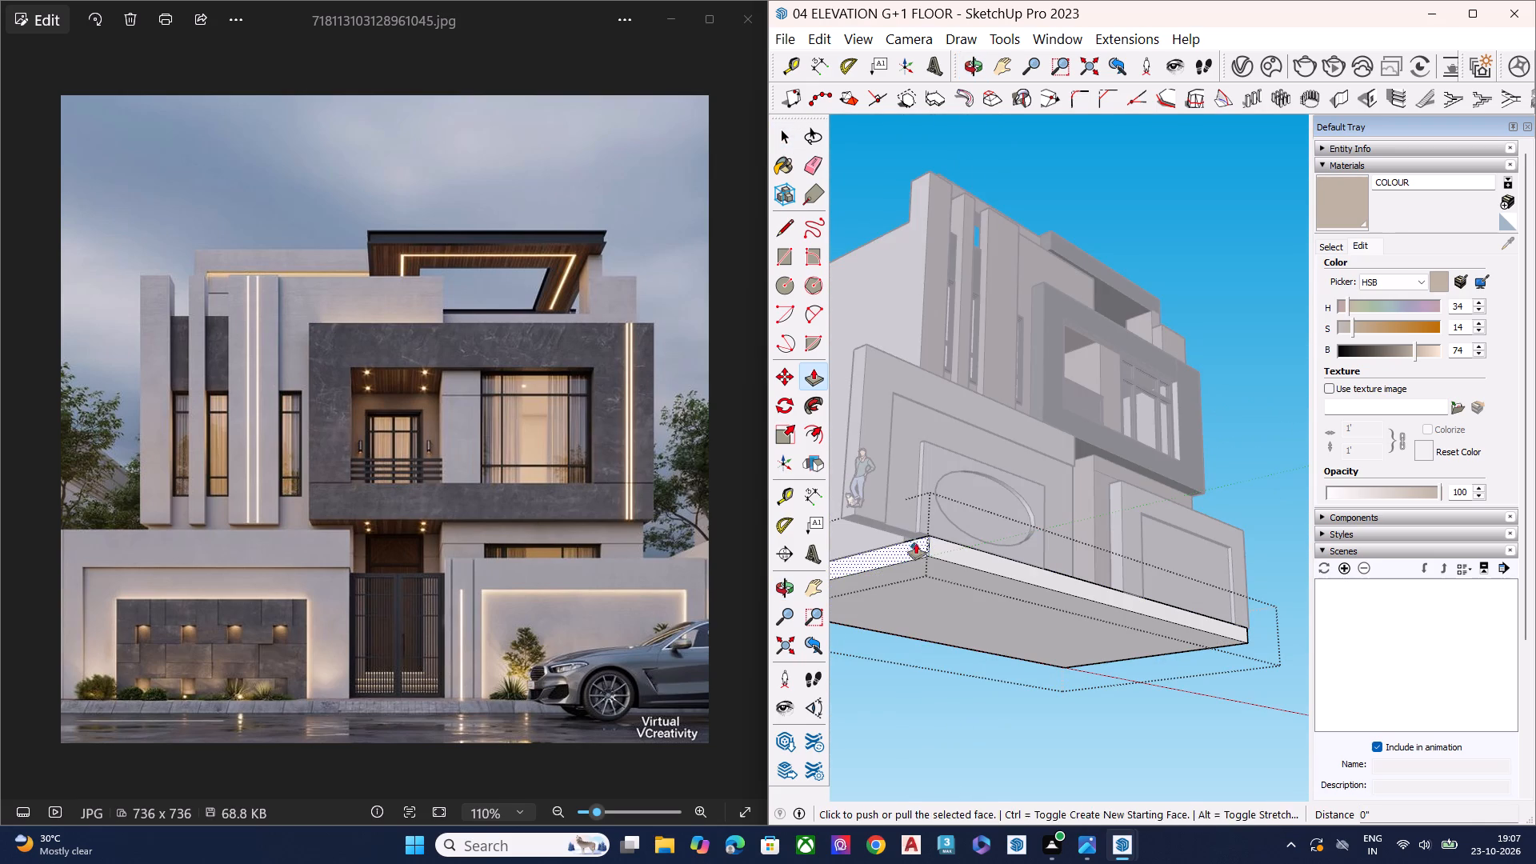
pyautogui.click(916, 542)
pyautogui.click(846, 516)
pyautogui.press('space')
pyautogui.moveTo(1139, 553); pyautogui.dragTo(774, 554, button='middle')
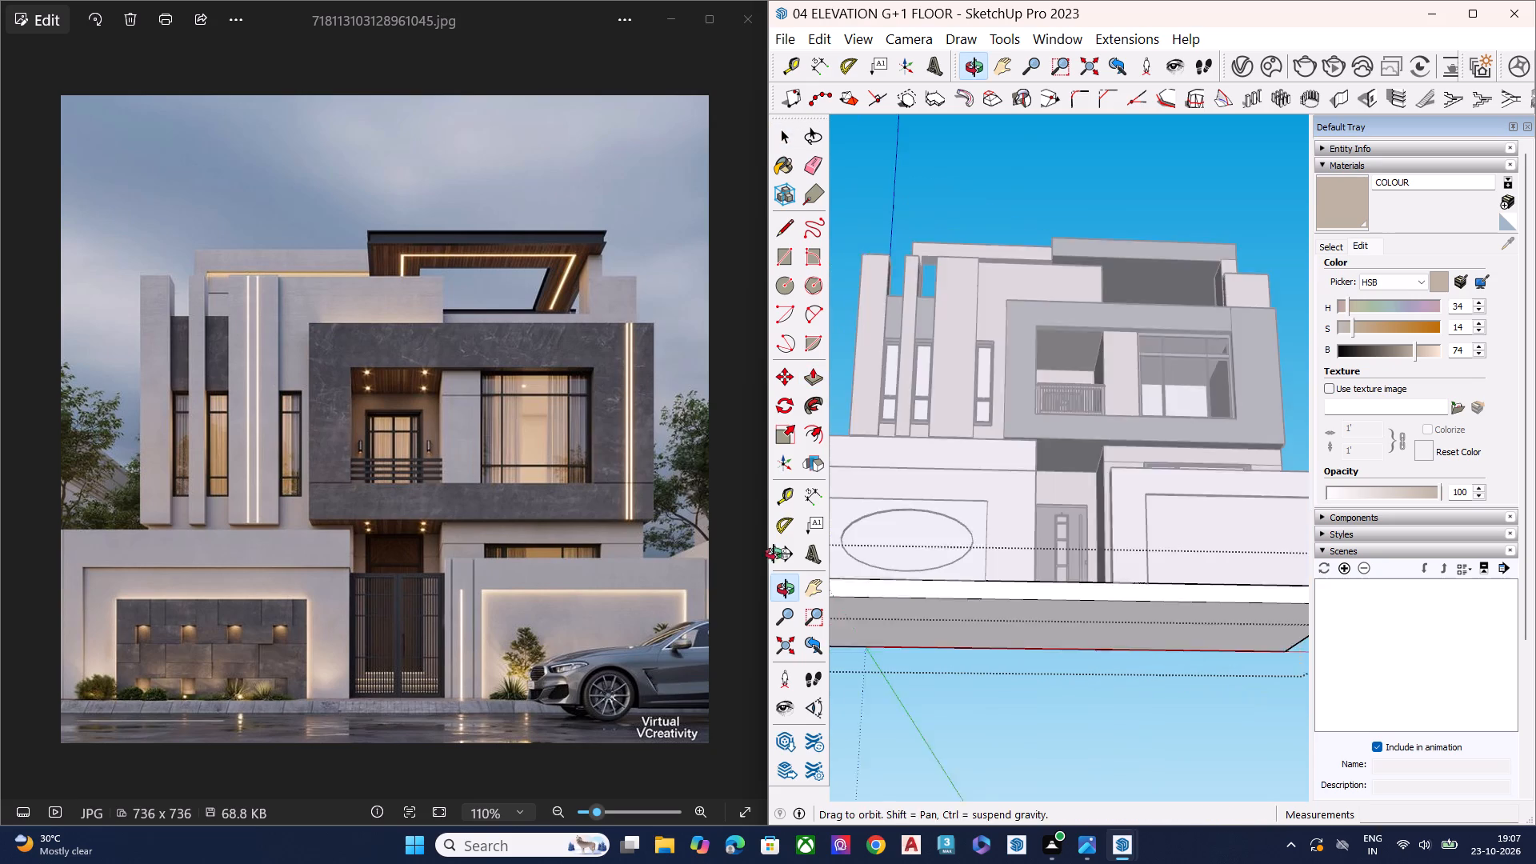
pyautogui.moveTo(774, 554); pyautogui.dragTo(783, 557, button='middle')
pyautogui.moveTo(1106, 575); pyautogui.dragTo(826, 573, button='middle')
pyautogui.moveTo(1134, 570); pyautogui.dragTo(797, 573, button='middle')
pyautogui.moveTo(1075, 559); pyautogui.dragTo(1074, 751, button='middle')
pyautogui.press('space')
pyautogui.doubleClick(950, 726)
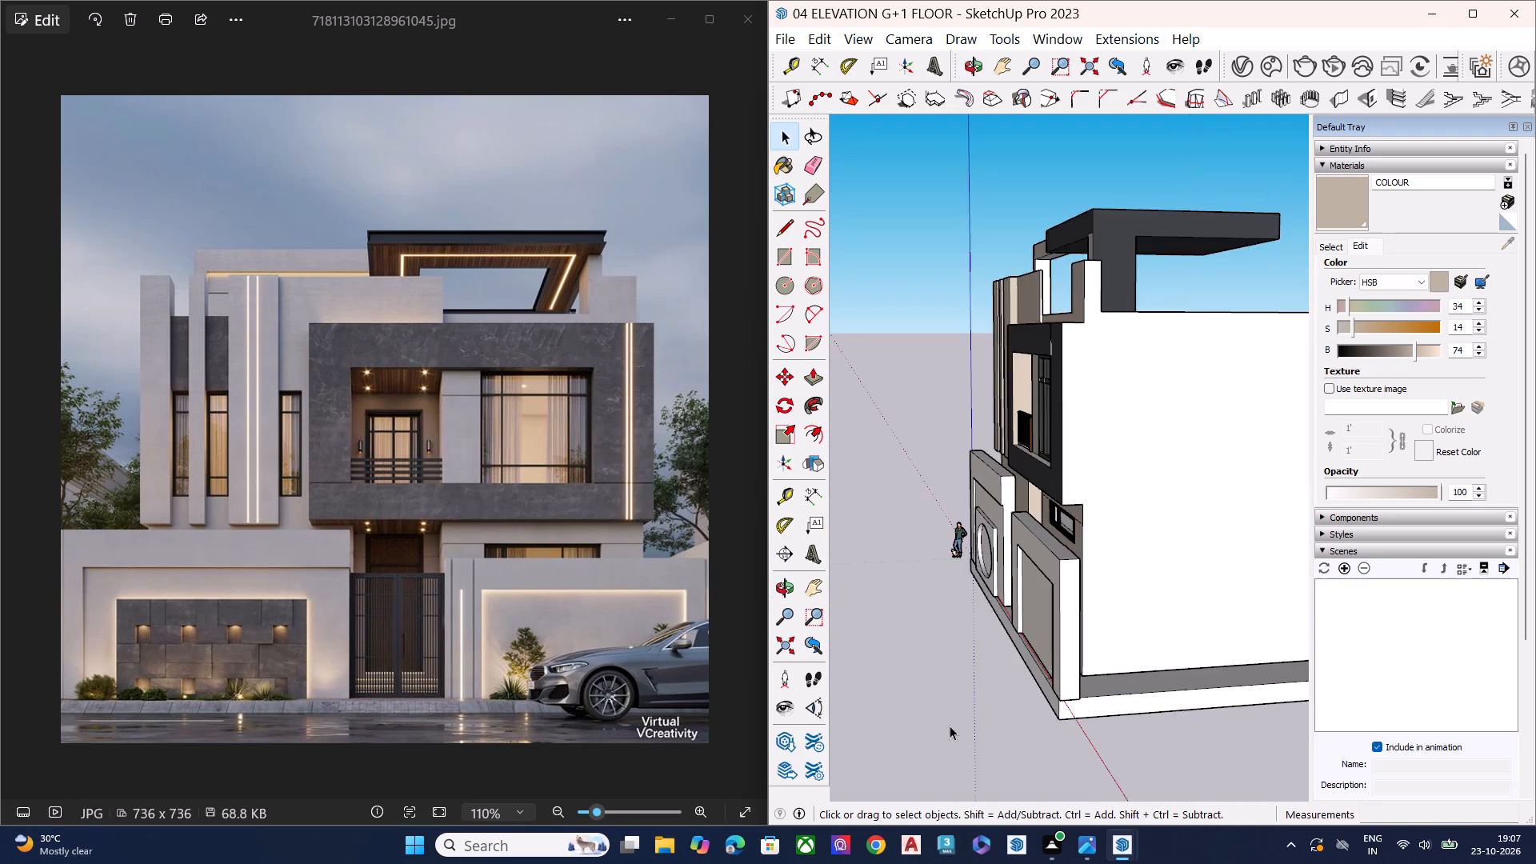
# Examine the base slab and the whole house from the side and the front.
pyautogui.scroll(-8, 915, 577)
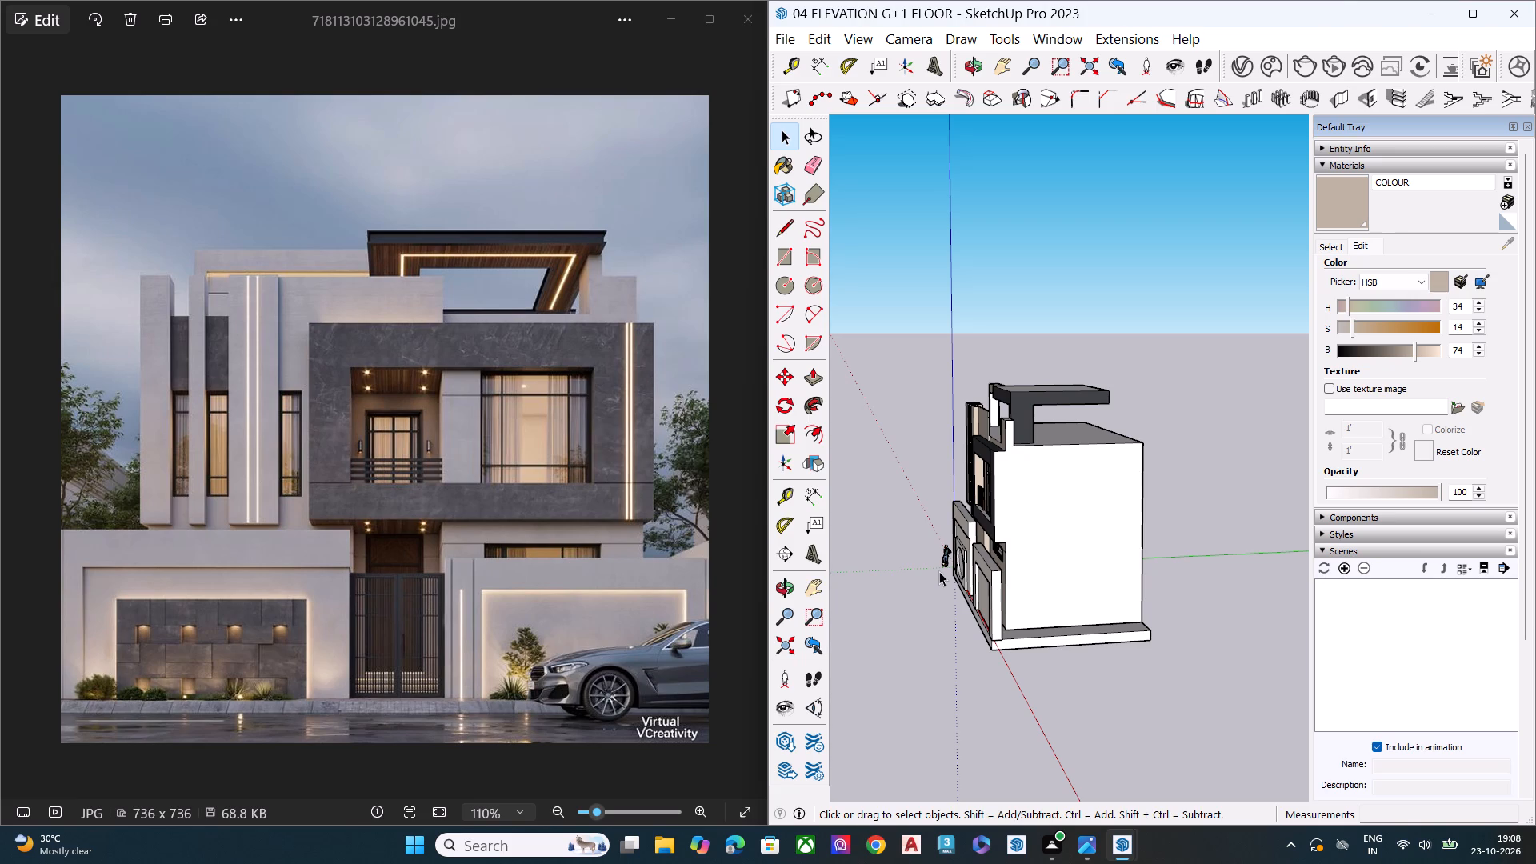
pyautogui.scroll(-6, 962, 558)
pyautogui.moveTo(1025, 598); pyautogui.dragTo(1409, 514, button='middle')
pyautogui.moveTo(906, 562); pyautogui.dragTo(1226, 555, button='middle')
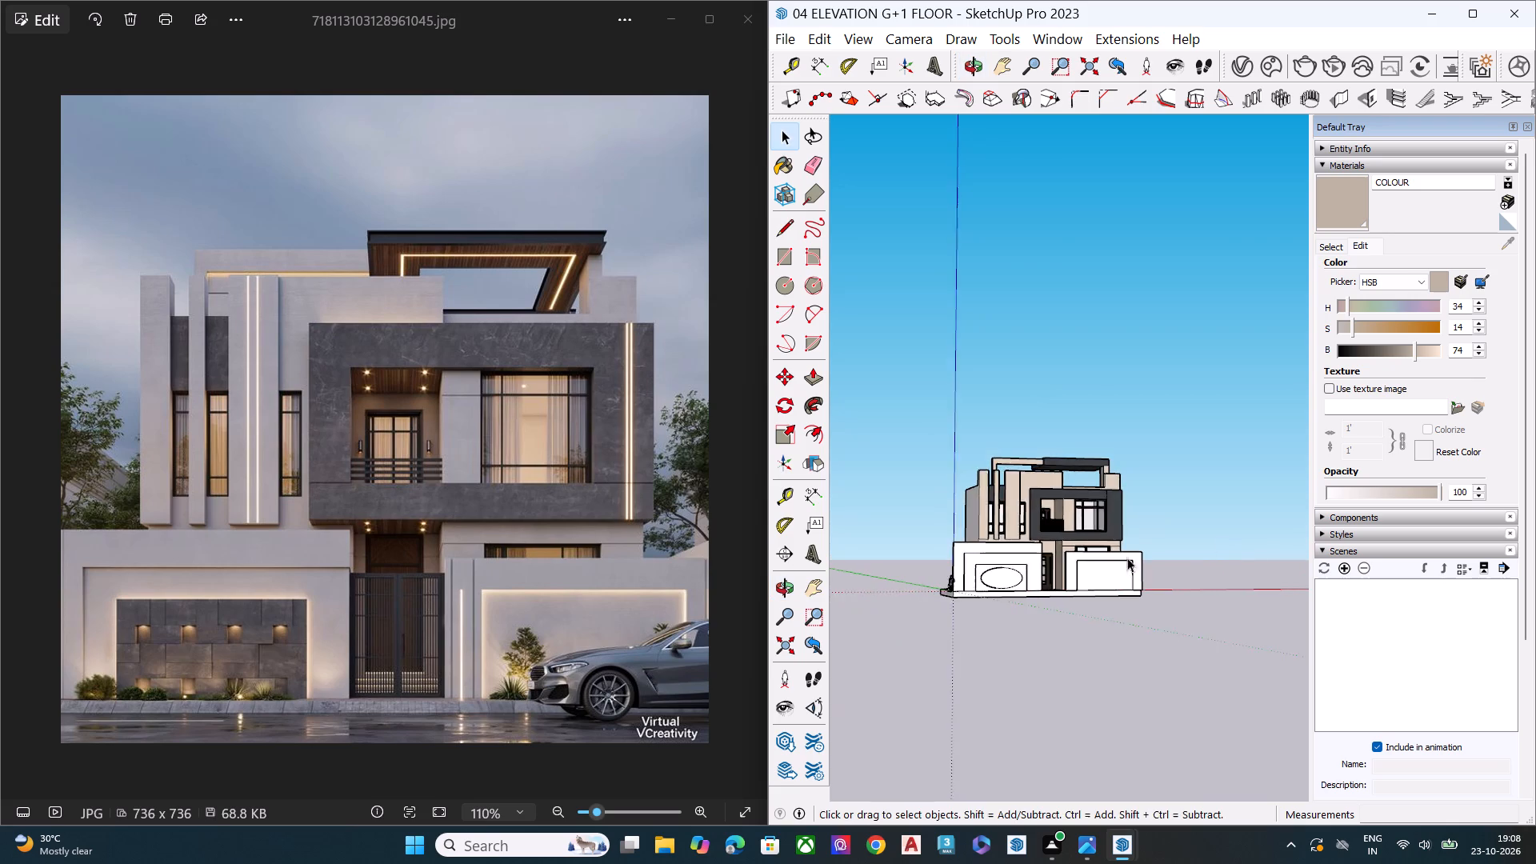
pyautogui.scroll(3, 1046, 558)
pyautogui.scroll(-1, 1044, 559)
pyautogui.scroll(3, 1044, 560)
pyautogui.scroll(1, 1092, 606)
pyautogui.moveTo(1076, 606); pyautogui.dragTo(1002, 610, button='middle')
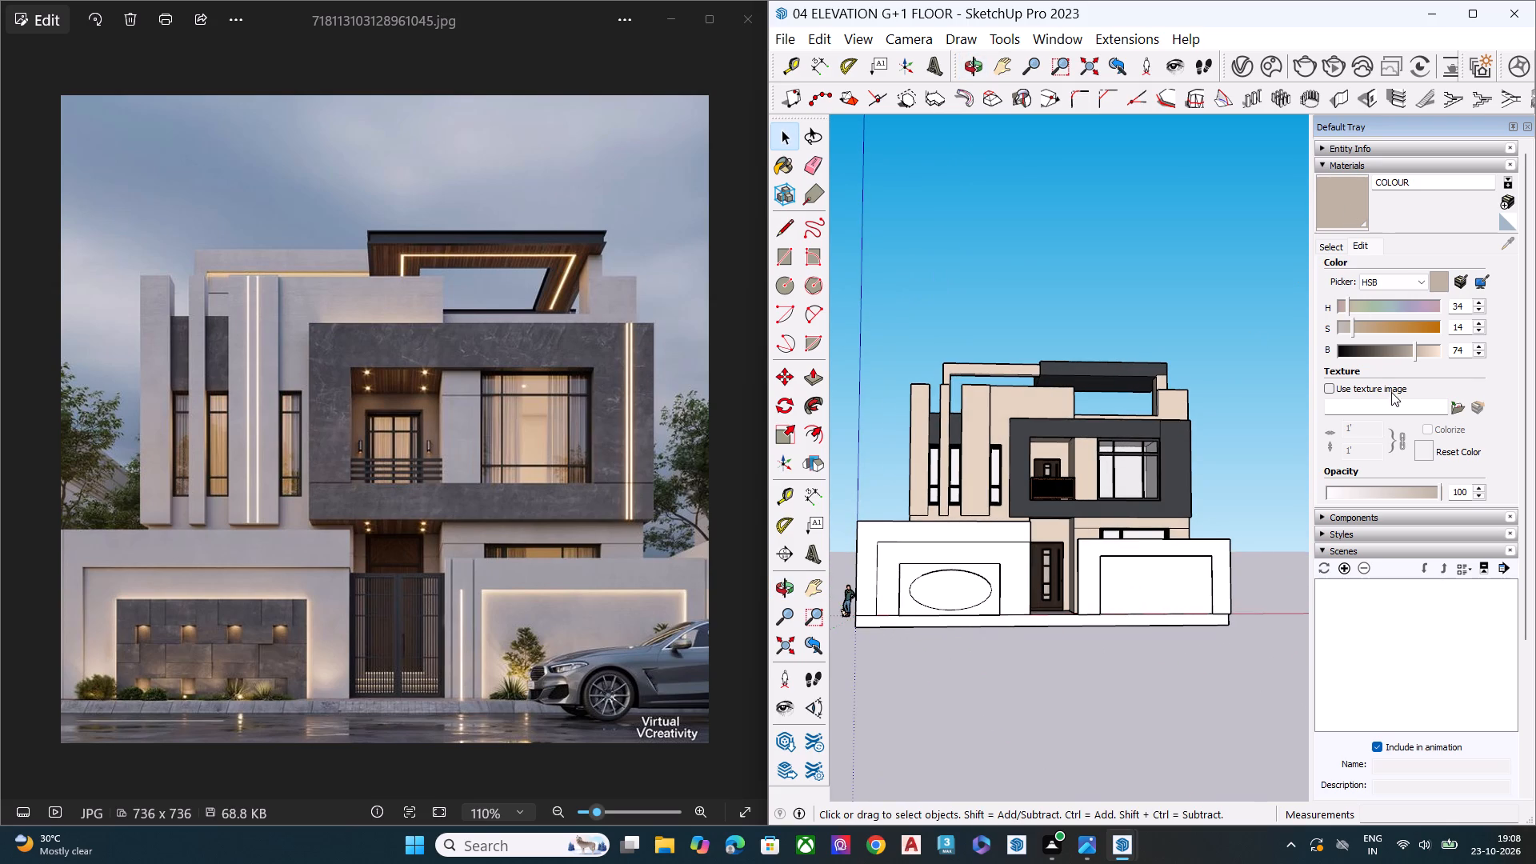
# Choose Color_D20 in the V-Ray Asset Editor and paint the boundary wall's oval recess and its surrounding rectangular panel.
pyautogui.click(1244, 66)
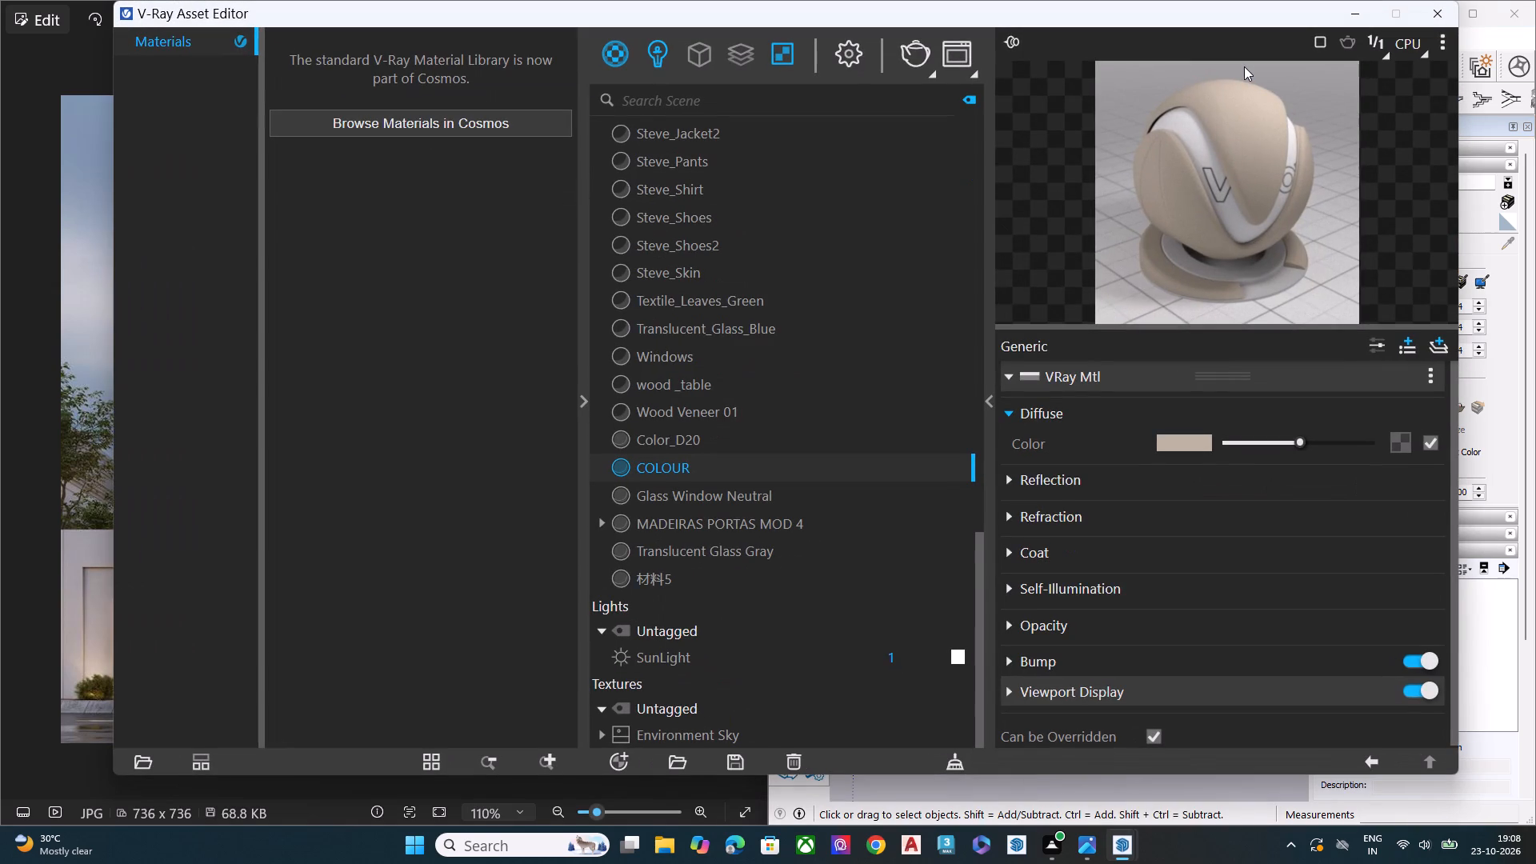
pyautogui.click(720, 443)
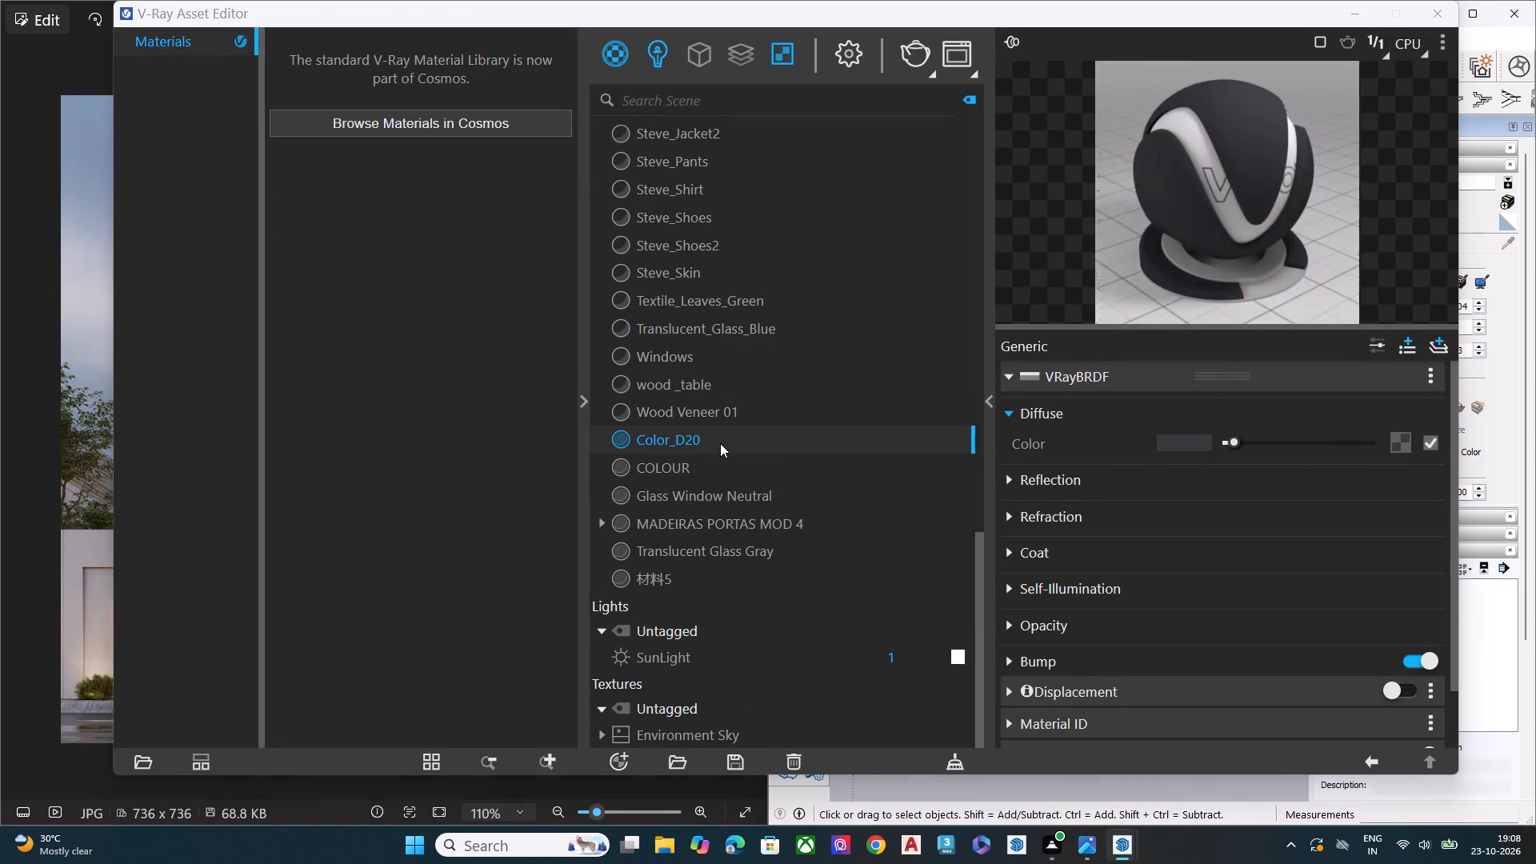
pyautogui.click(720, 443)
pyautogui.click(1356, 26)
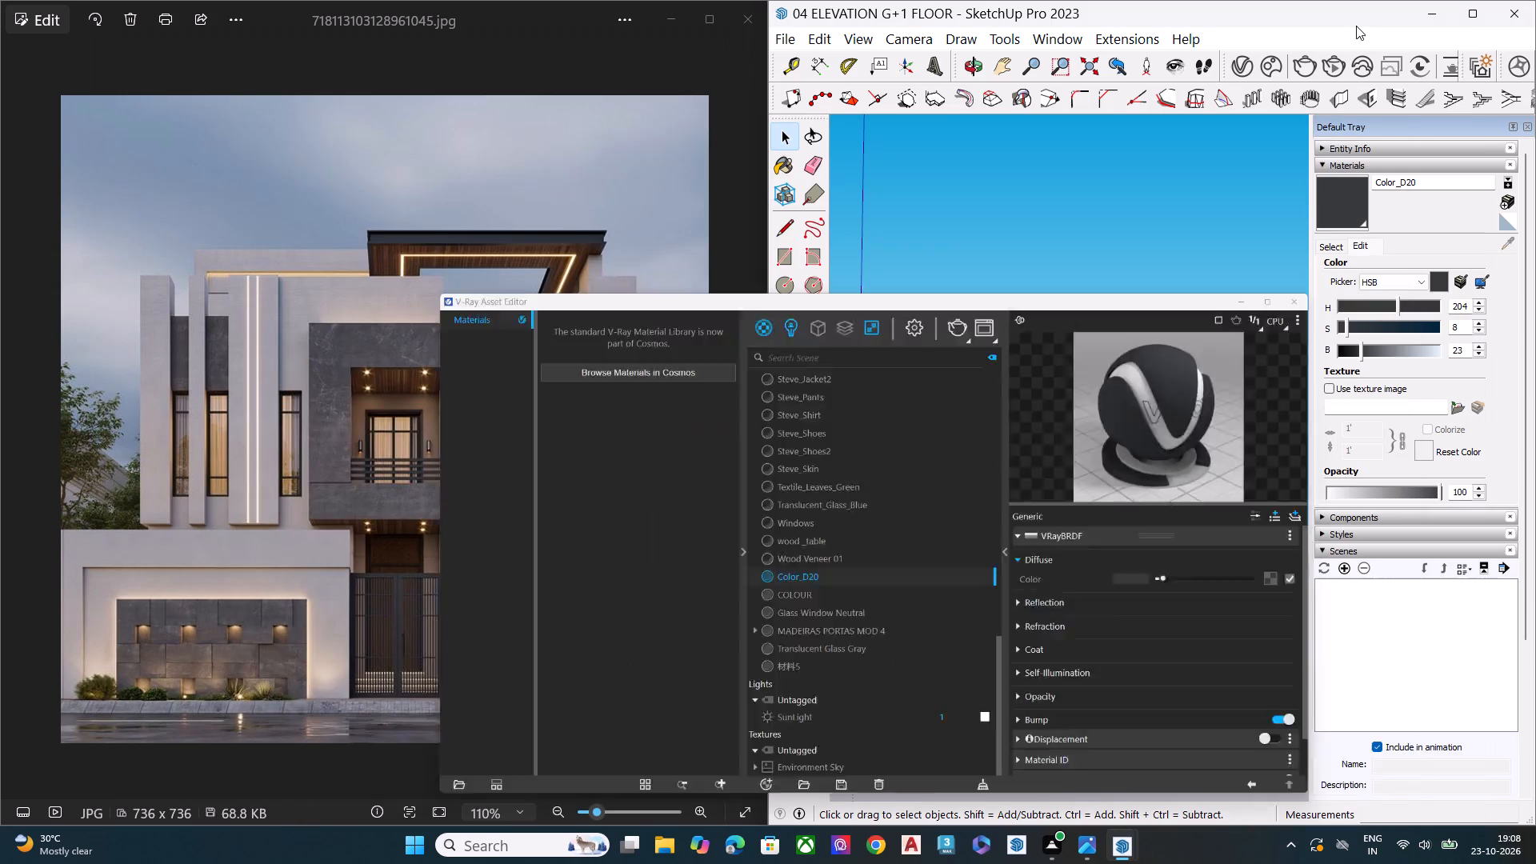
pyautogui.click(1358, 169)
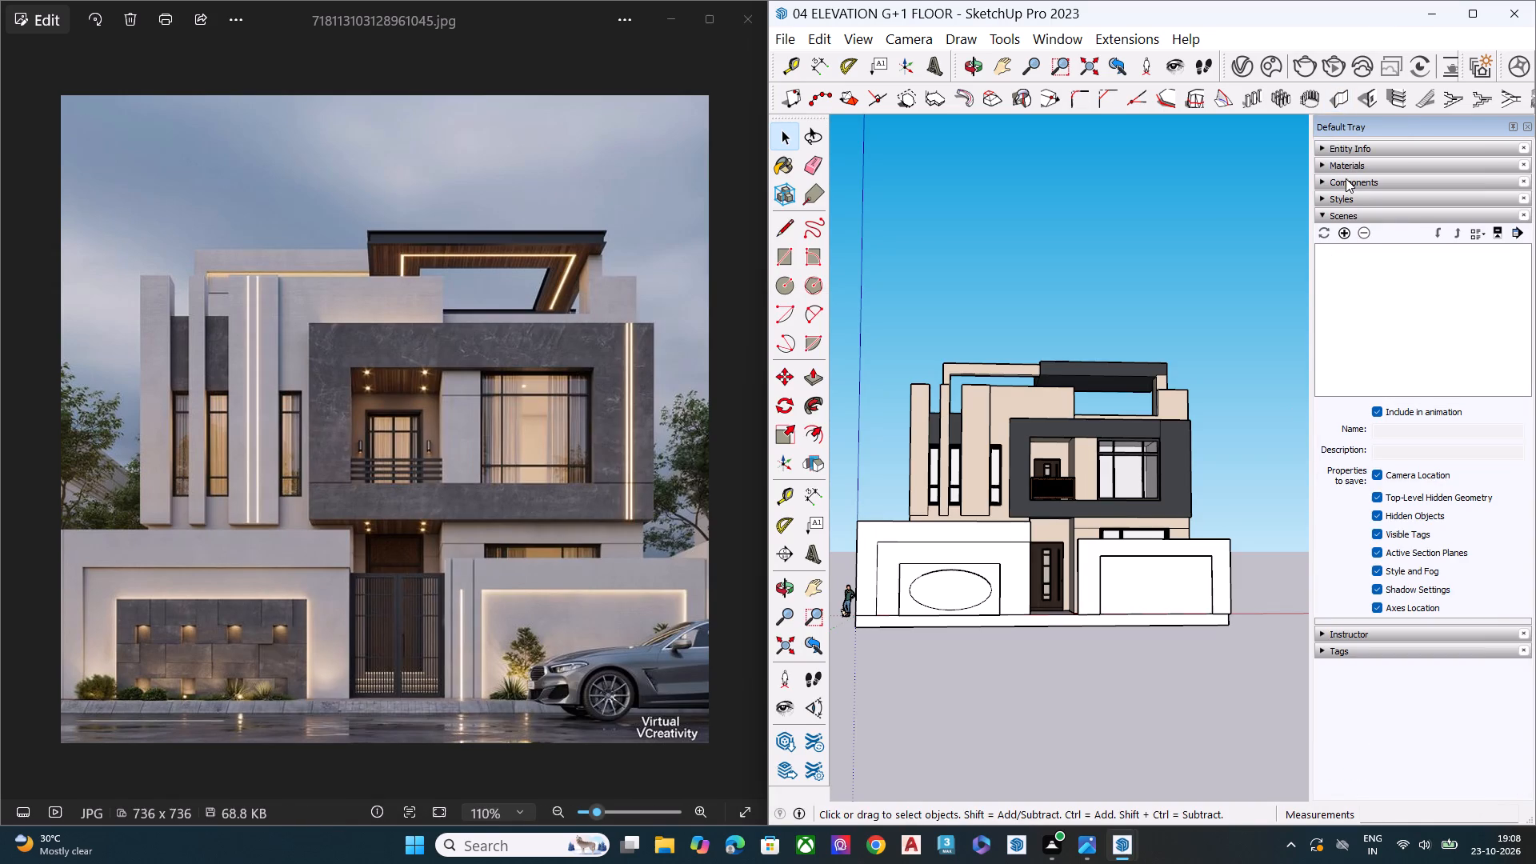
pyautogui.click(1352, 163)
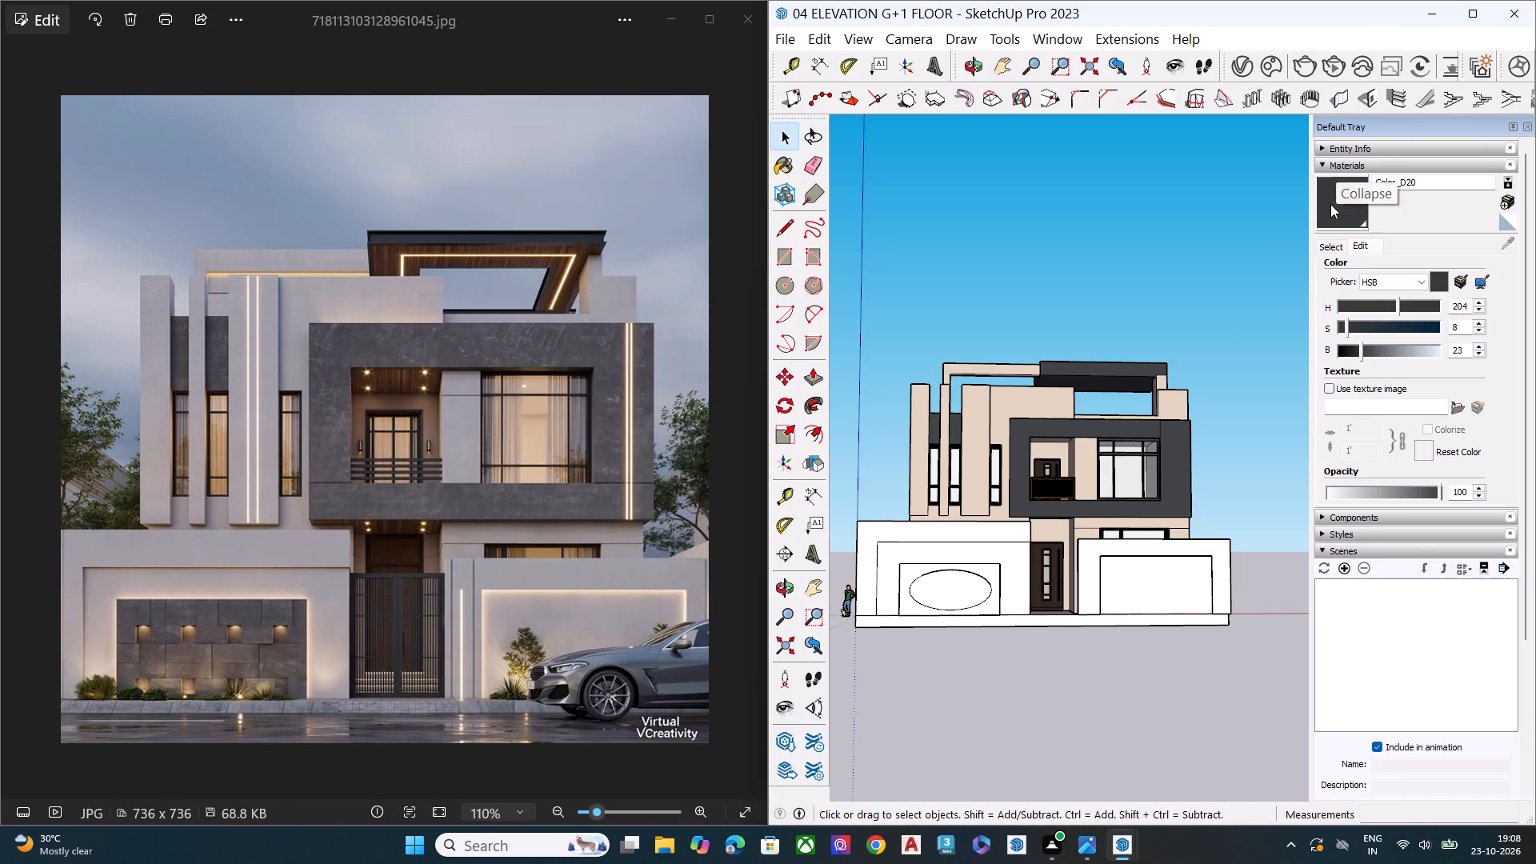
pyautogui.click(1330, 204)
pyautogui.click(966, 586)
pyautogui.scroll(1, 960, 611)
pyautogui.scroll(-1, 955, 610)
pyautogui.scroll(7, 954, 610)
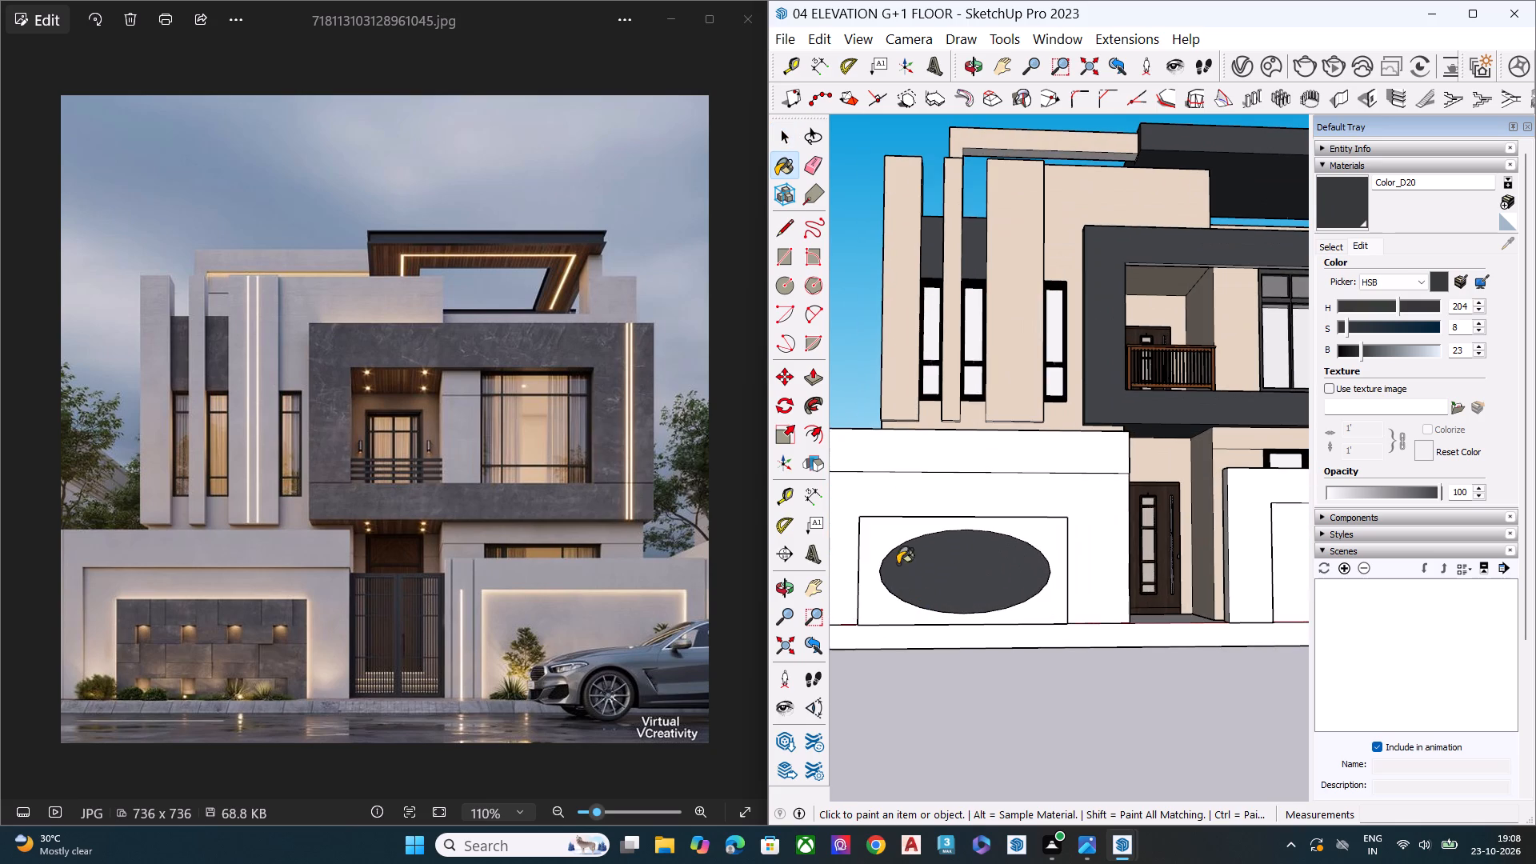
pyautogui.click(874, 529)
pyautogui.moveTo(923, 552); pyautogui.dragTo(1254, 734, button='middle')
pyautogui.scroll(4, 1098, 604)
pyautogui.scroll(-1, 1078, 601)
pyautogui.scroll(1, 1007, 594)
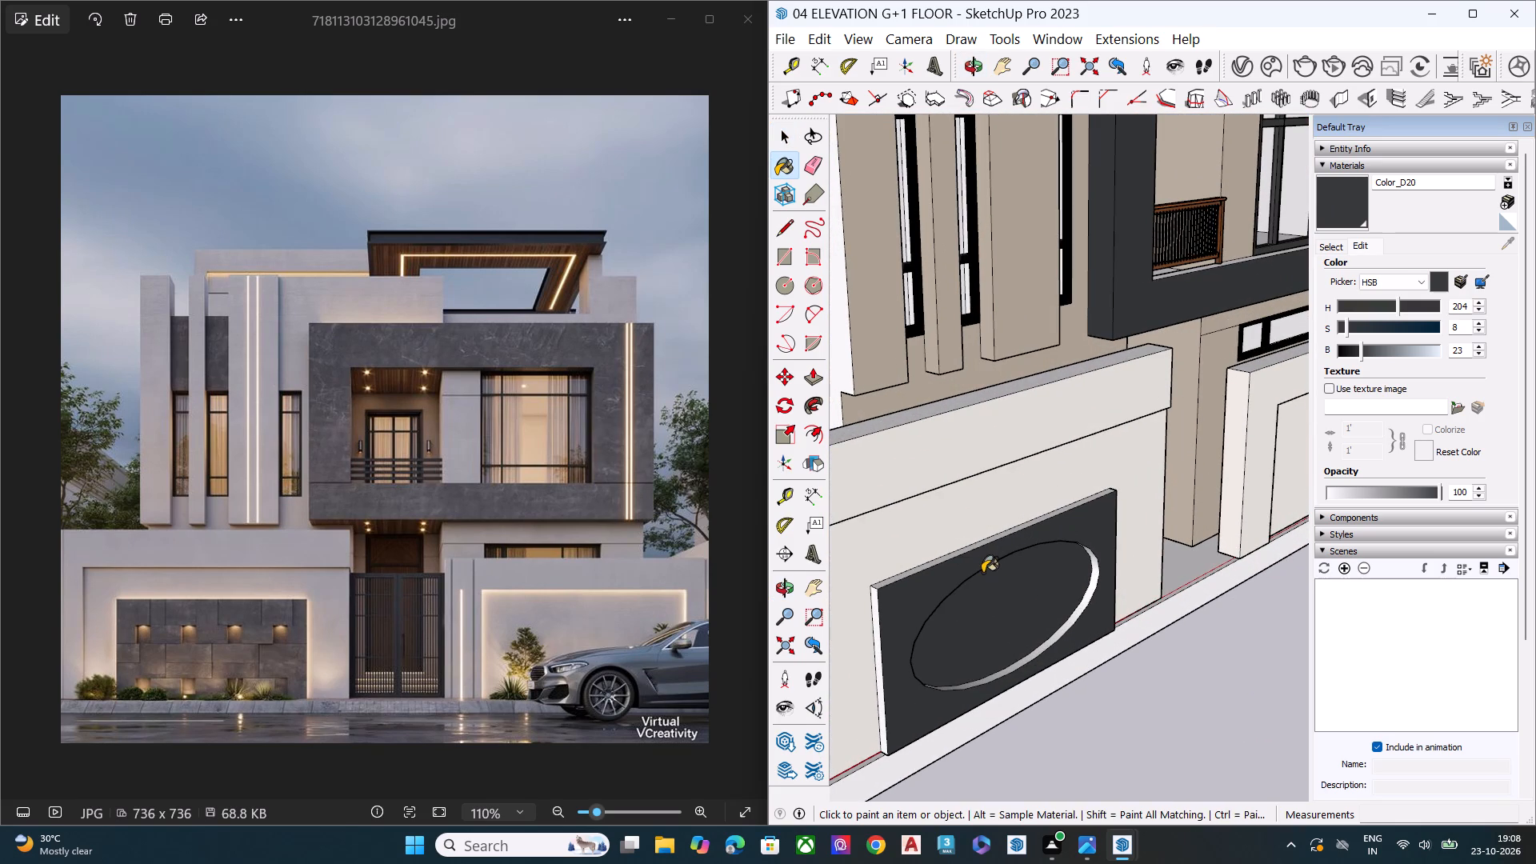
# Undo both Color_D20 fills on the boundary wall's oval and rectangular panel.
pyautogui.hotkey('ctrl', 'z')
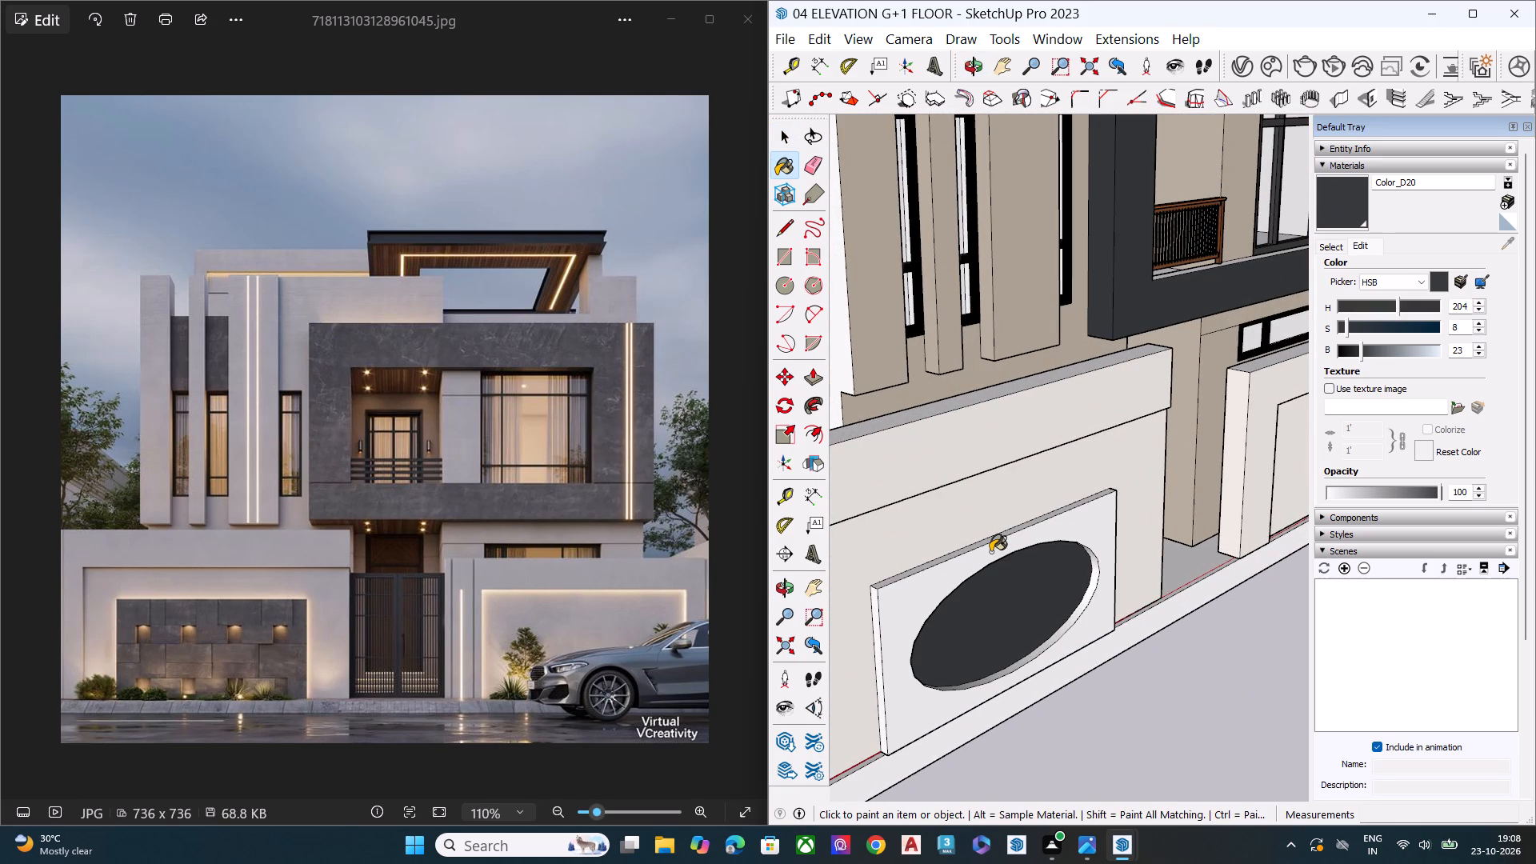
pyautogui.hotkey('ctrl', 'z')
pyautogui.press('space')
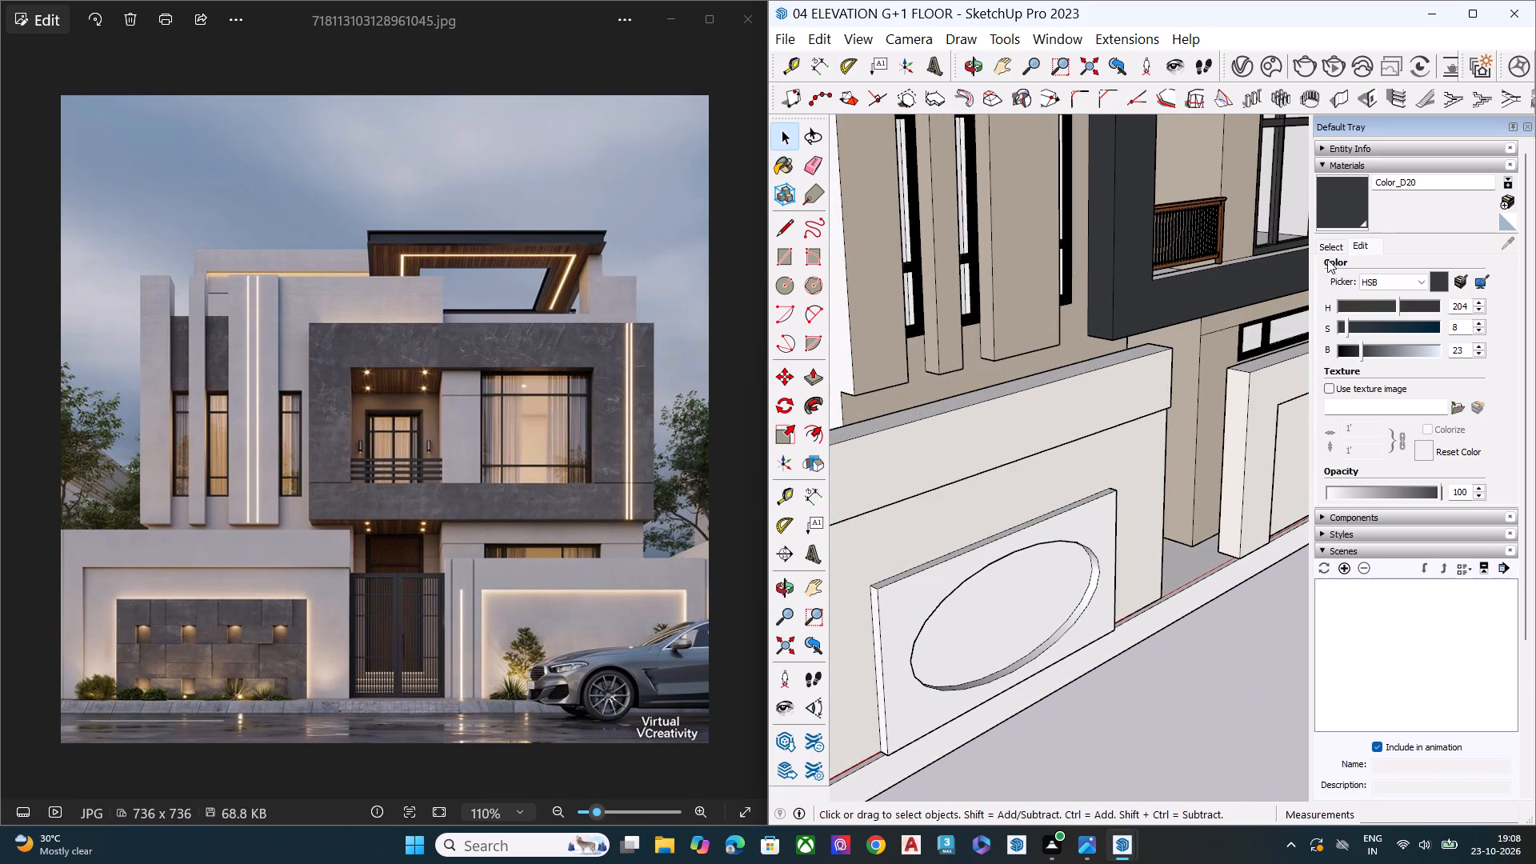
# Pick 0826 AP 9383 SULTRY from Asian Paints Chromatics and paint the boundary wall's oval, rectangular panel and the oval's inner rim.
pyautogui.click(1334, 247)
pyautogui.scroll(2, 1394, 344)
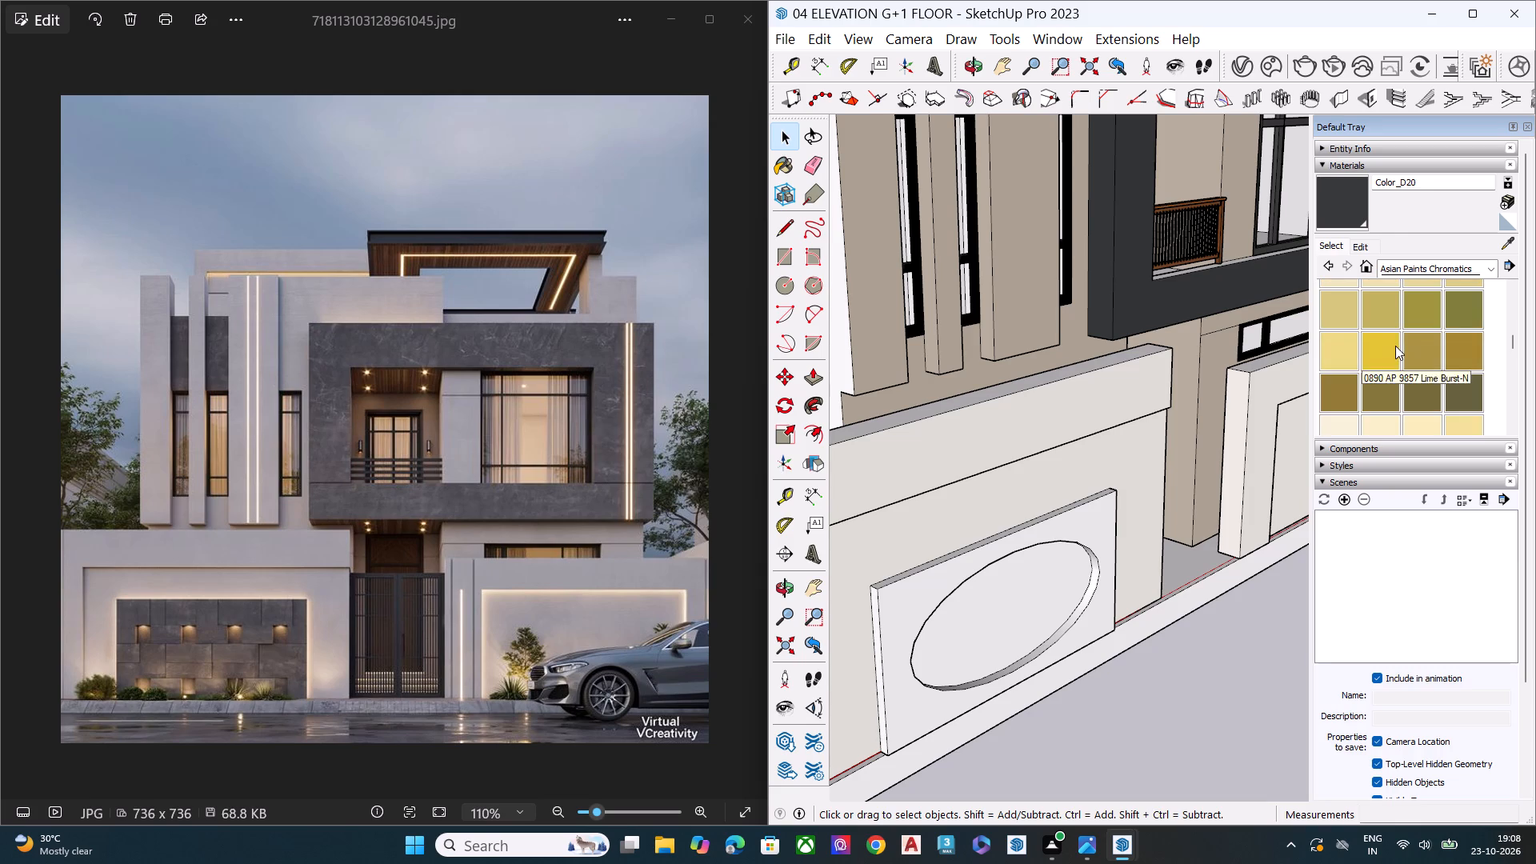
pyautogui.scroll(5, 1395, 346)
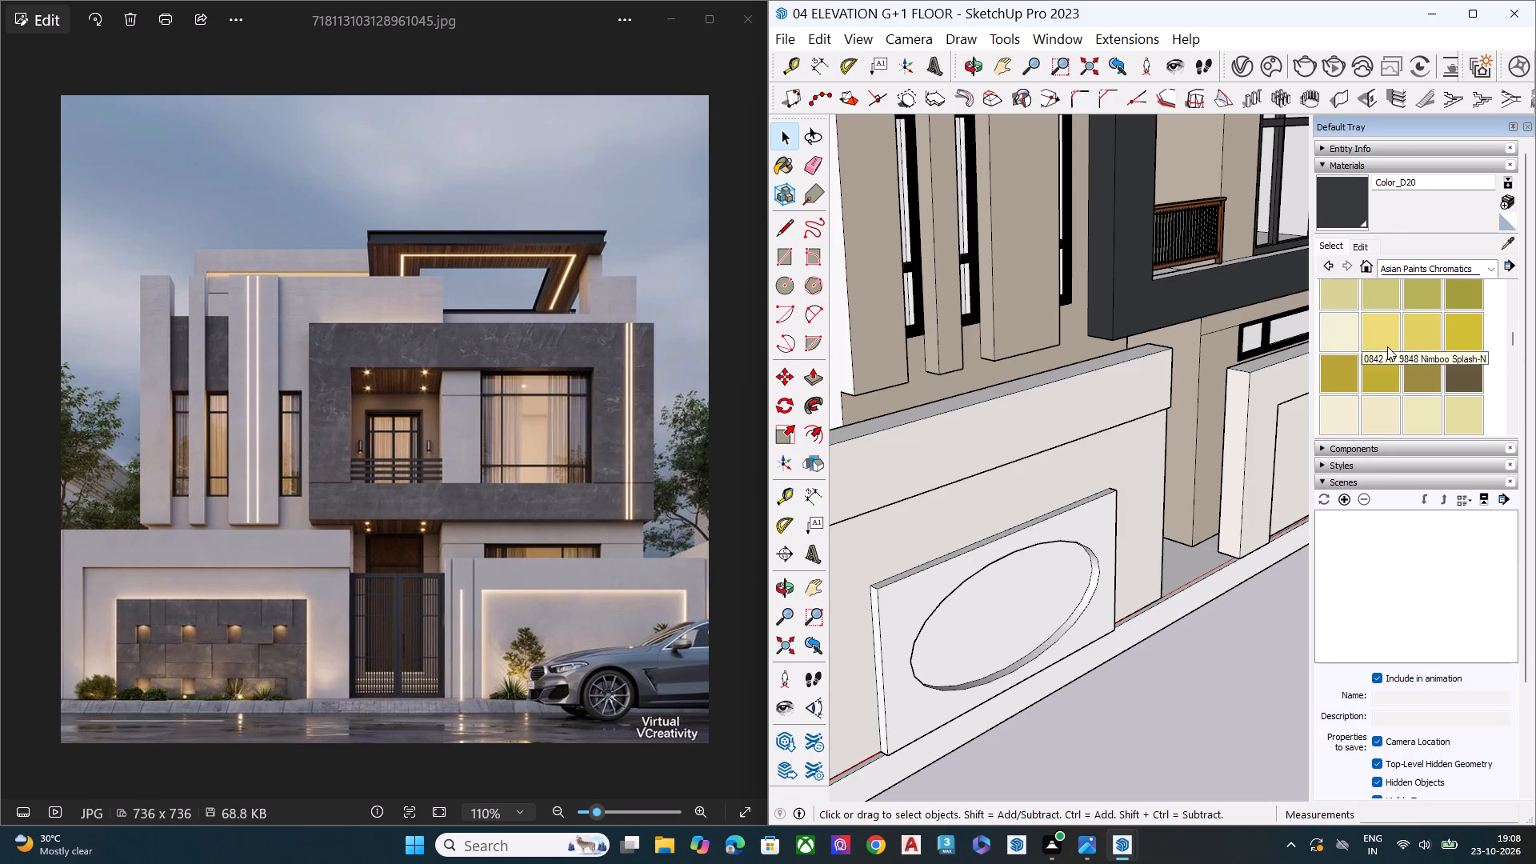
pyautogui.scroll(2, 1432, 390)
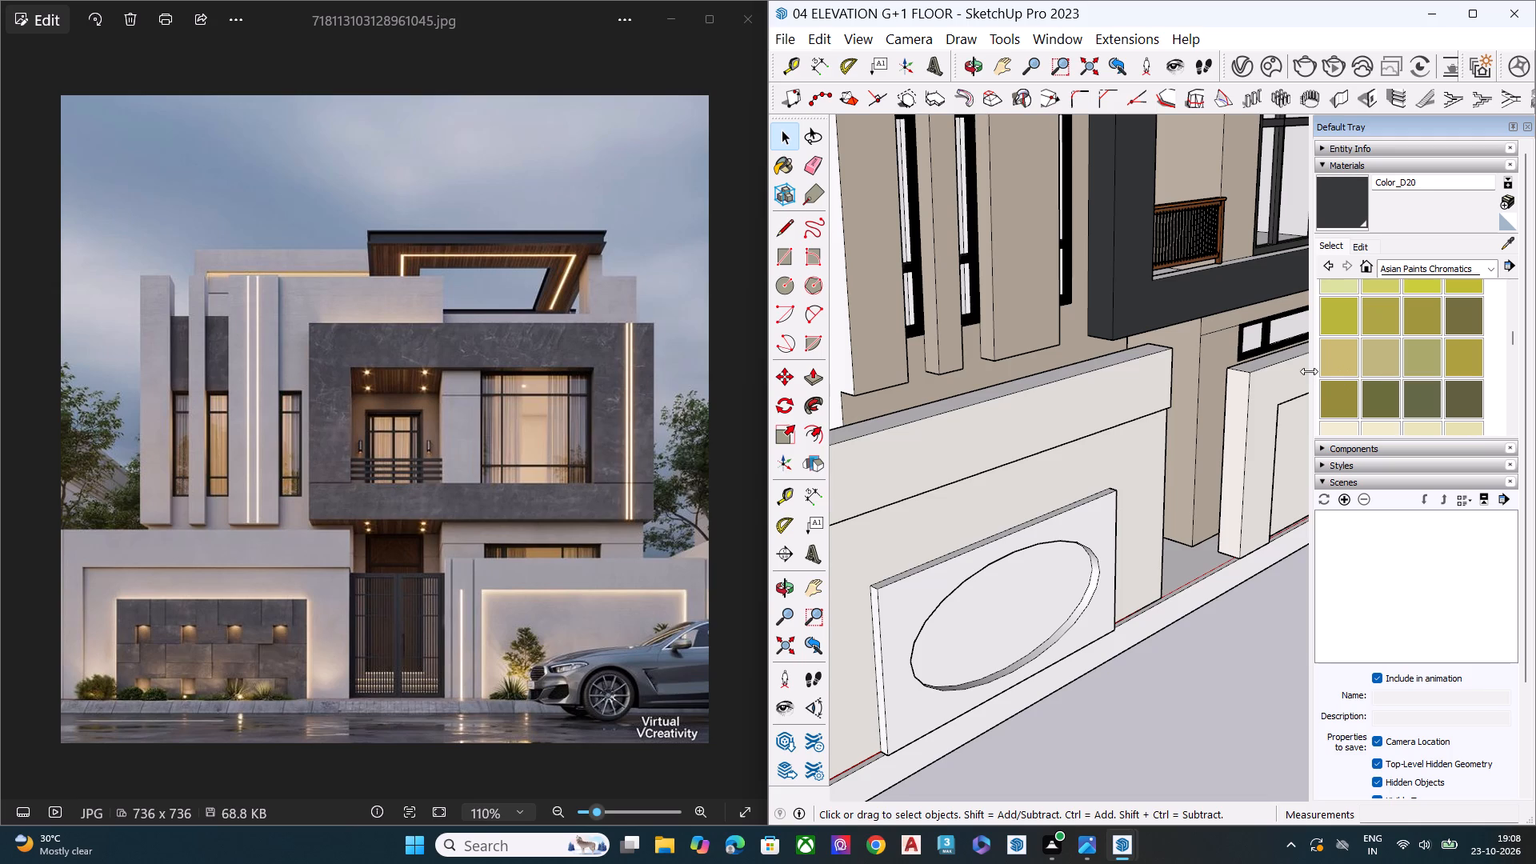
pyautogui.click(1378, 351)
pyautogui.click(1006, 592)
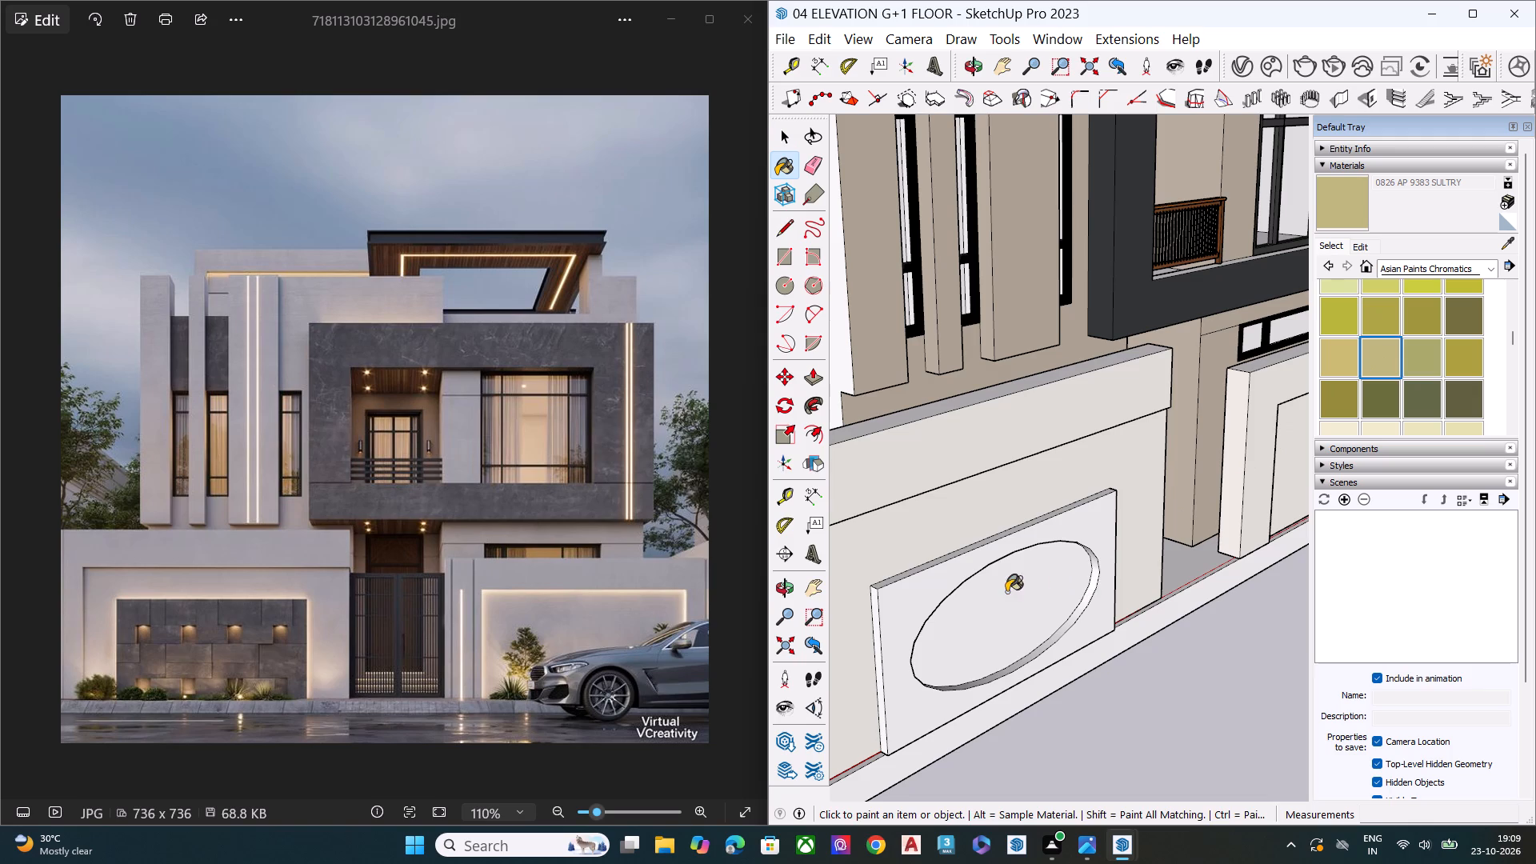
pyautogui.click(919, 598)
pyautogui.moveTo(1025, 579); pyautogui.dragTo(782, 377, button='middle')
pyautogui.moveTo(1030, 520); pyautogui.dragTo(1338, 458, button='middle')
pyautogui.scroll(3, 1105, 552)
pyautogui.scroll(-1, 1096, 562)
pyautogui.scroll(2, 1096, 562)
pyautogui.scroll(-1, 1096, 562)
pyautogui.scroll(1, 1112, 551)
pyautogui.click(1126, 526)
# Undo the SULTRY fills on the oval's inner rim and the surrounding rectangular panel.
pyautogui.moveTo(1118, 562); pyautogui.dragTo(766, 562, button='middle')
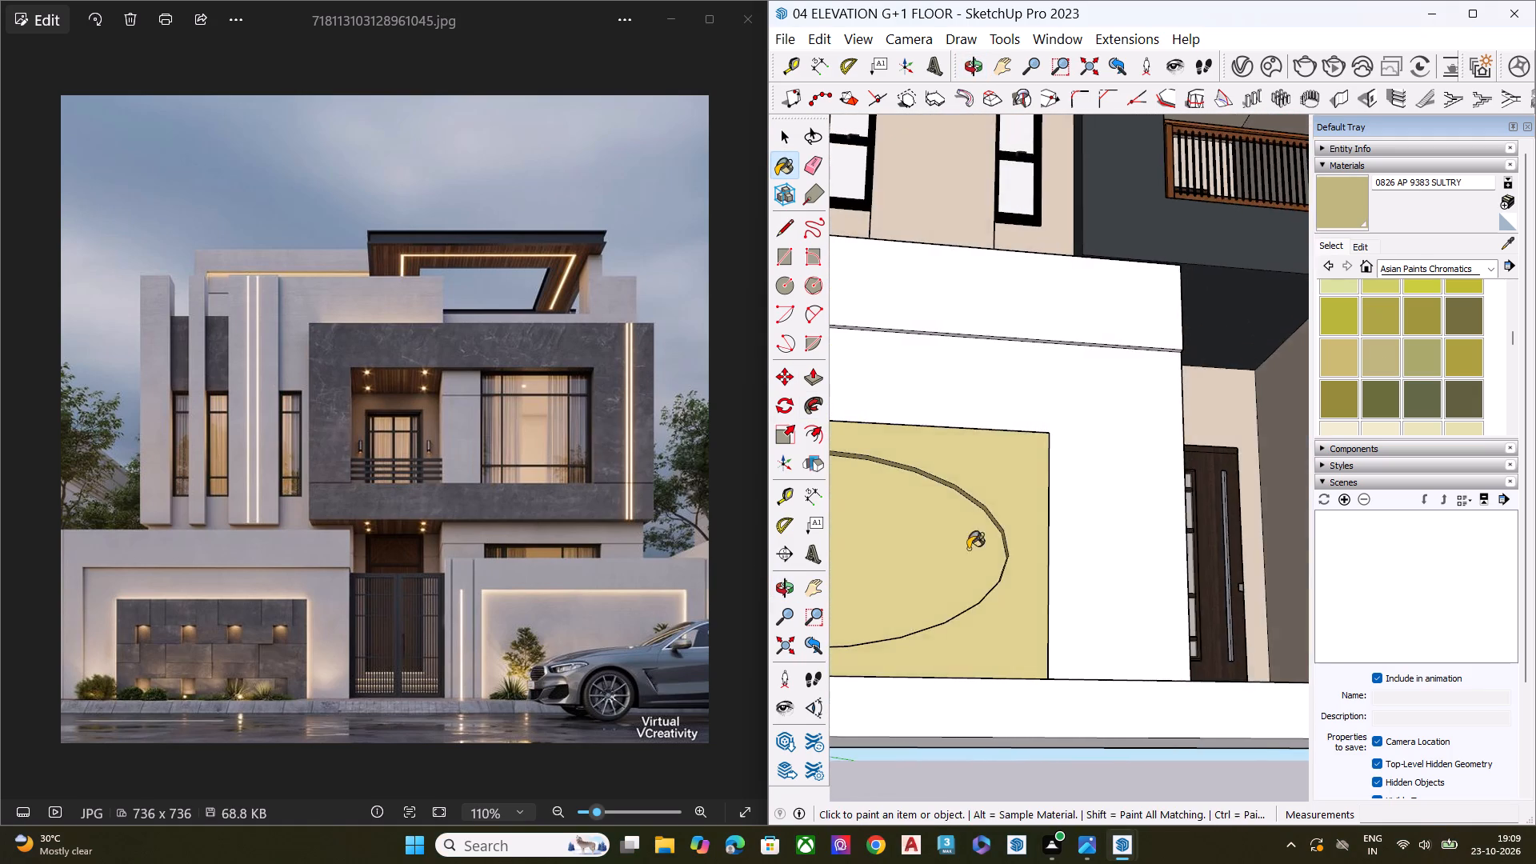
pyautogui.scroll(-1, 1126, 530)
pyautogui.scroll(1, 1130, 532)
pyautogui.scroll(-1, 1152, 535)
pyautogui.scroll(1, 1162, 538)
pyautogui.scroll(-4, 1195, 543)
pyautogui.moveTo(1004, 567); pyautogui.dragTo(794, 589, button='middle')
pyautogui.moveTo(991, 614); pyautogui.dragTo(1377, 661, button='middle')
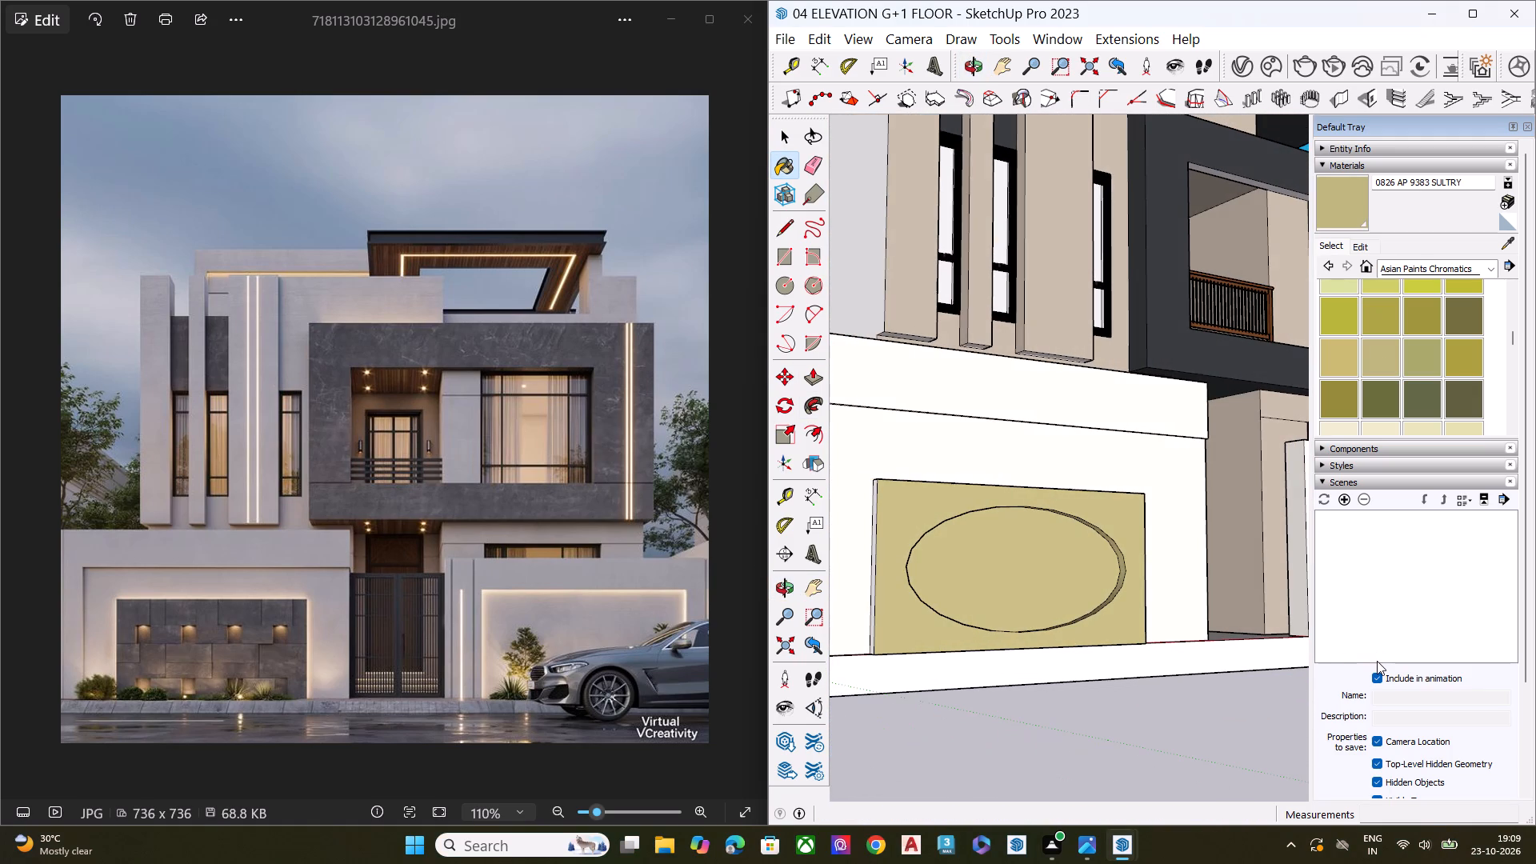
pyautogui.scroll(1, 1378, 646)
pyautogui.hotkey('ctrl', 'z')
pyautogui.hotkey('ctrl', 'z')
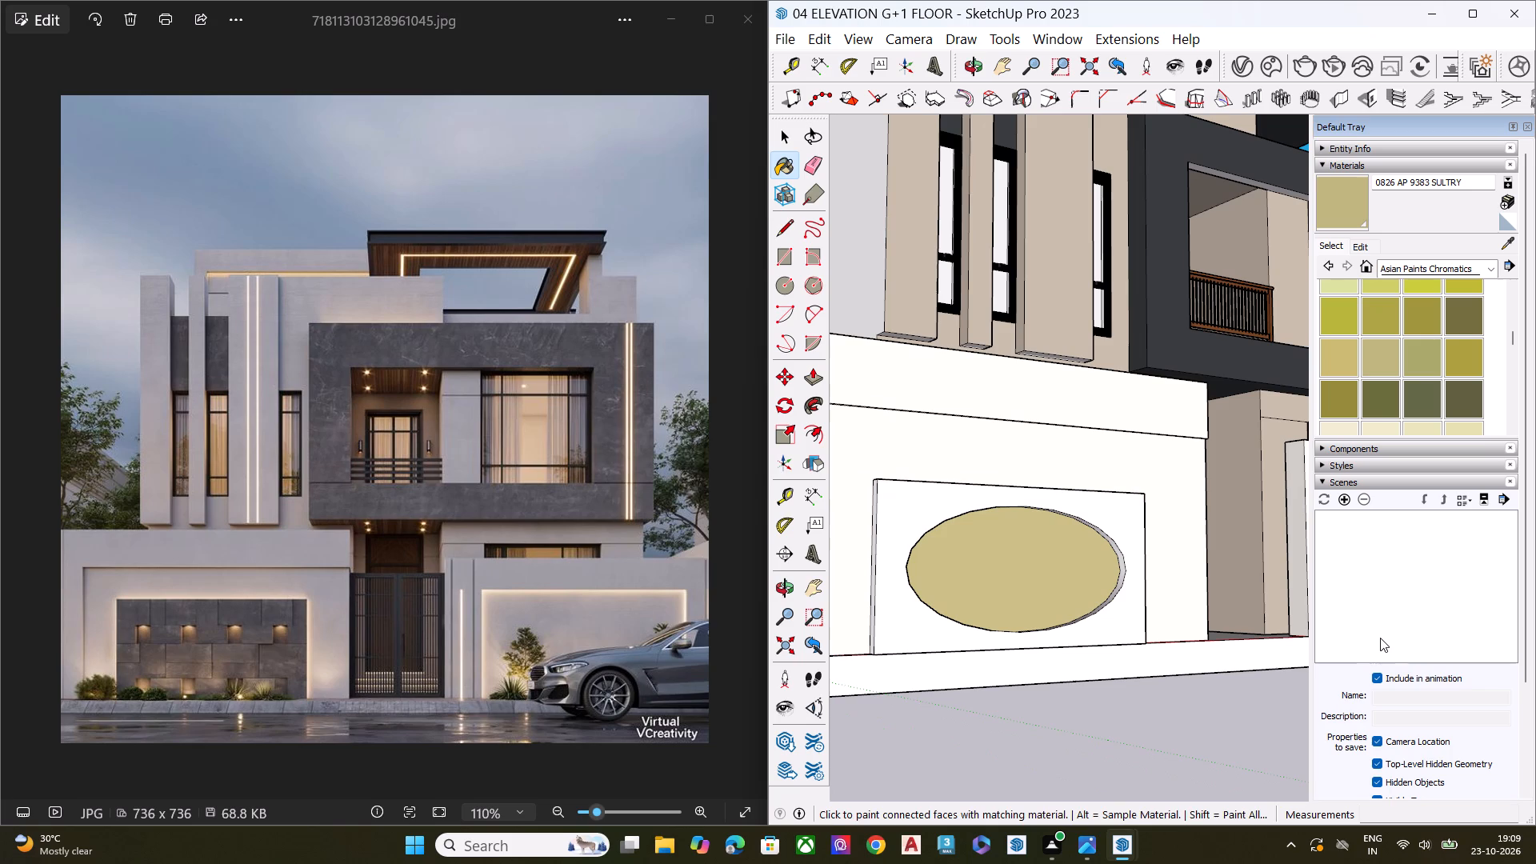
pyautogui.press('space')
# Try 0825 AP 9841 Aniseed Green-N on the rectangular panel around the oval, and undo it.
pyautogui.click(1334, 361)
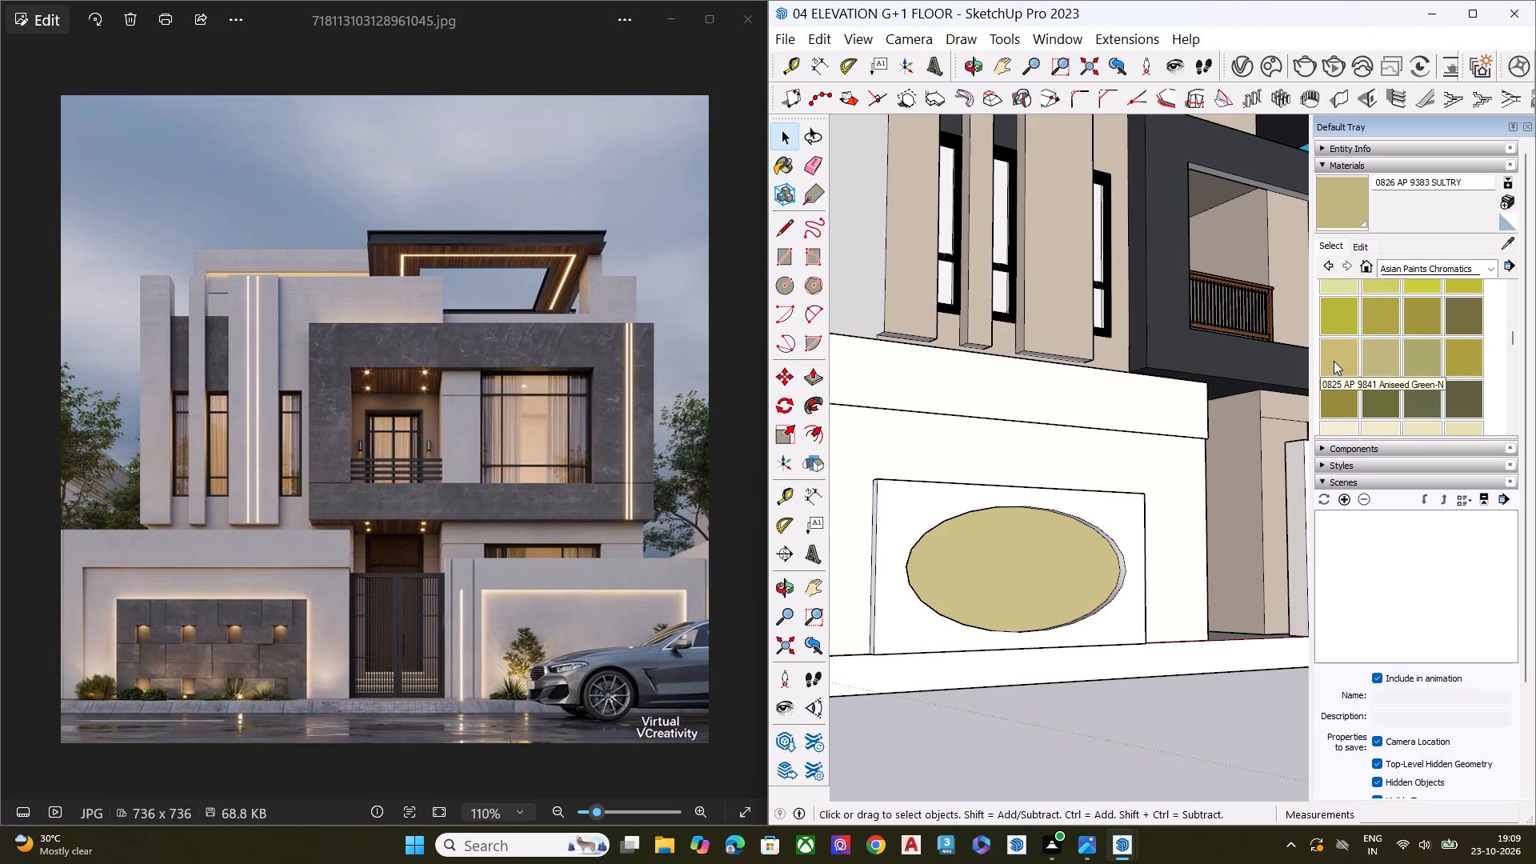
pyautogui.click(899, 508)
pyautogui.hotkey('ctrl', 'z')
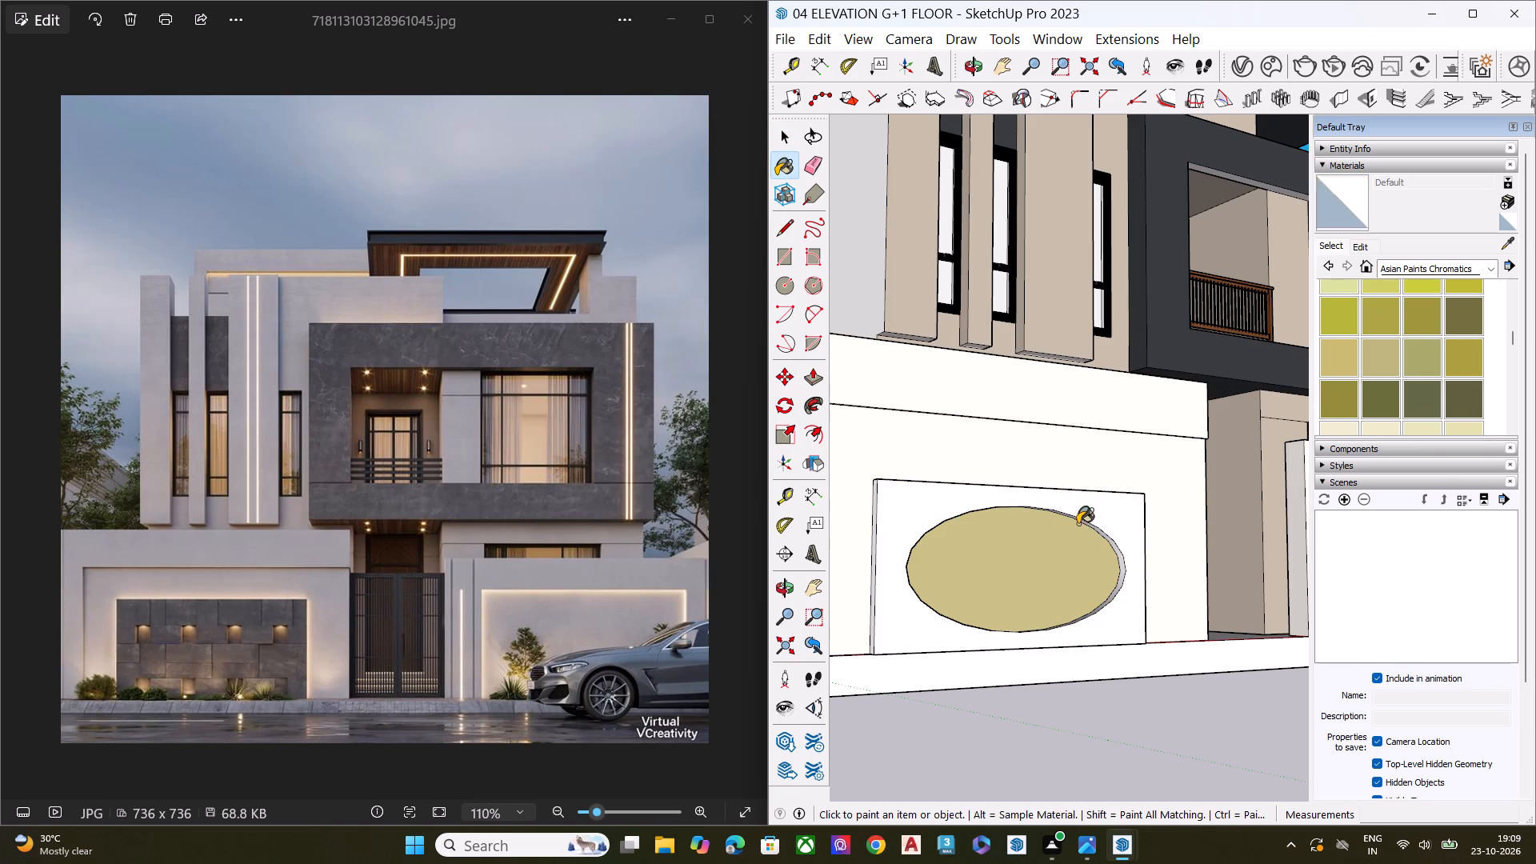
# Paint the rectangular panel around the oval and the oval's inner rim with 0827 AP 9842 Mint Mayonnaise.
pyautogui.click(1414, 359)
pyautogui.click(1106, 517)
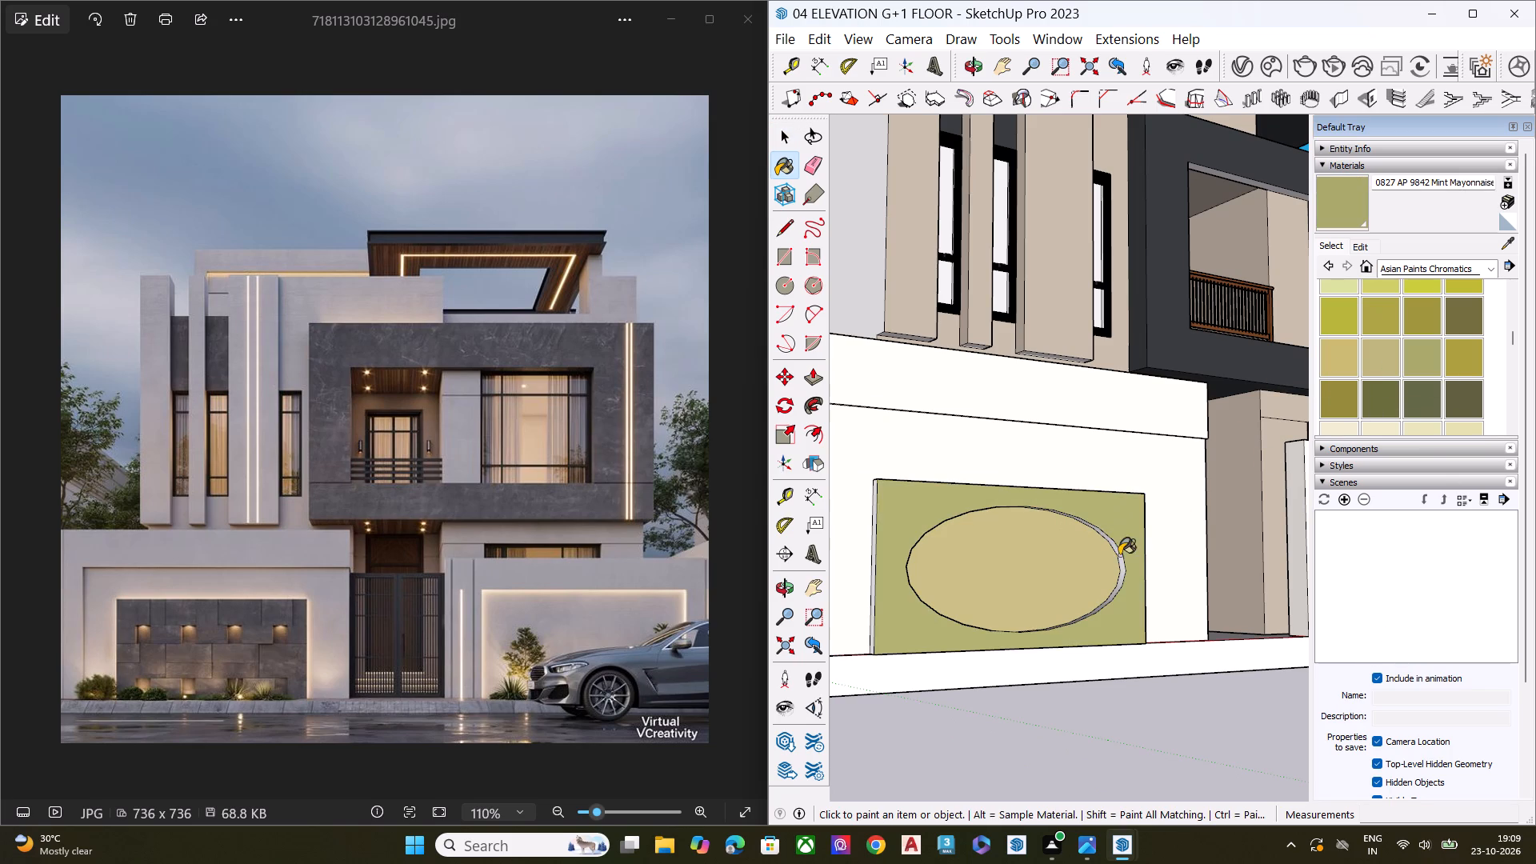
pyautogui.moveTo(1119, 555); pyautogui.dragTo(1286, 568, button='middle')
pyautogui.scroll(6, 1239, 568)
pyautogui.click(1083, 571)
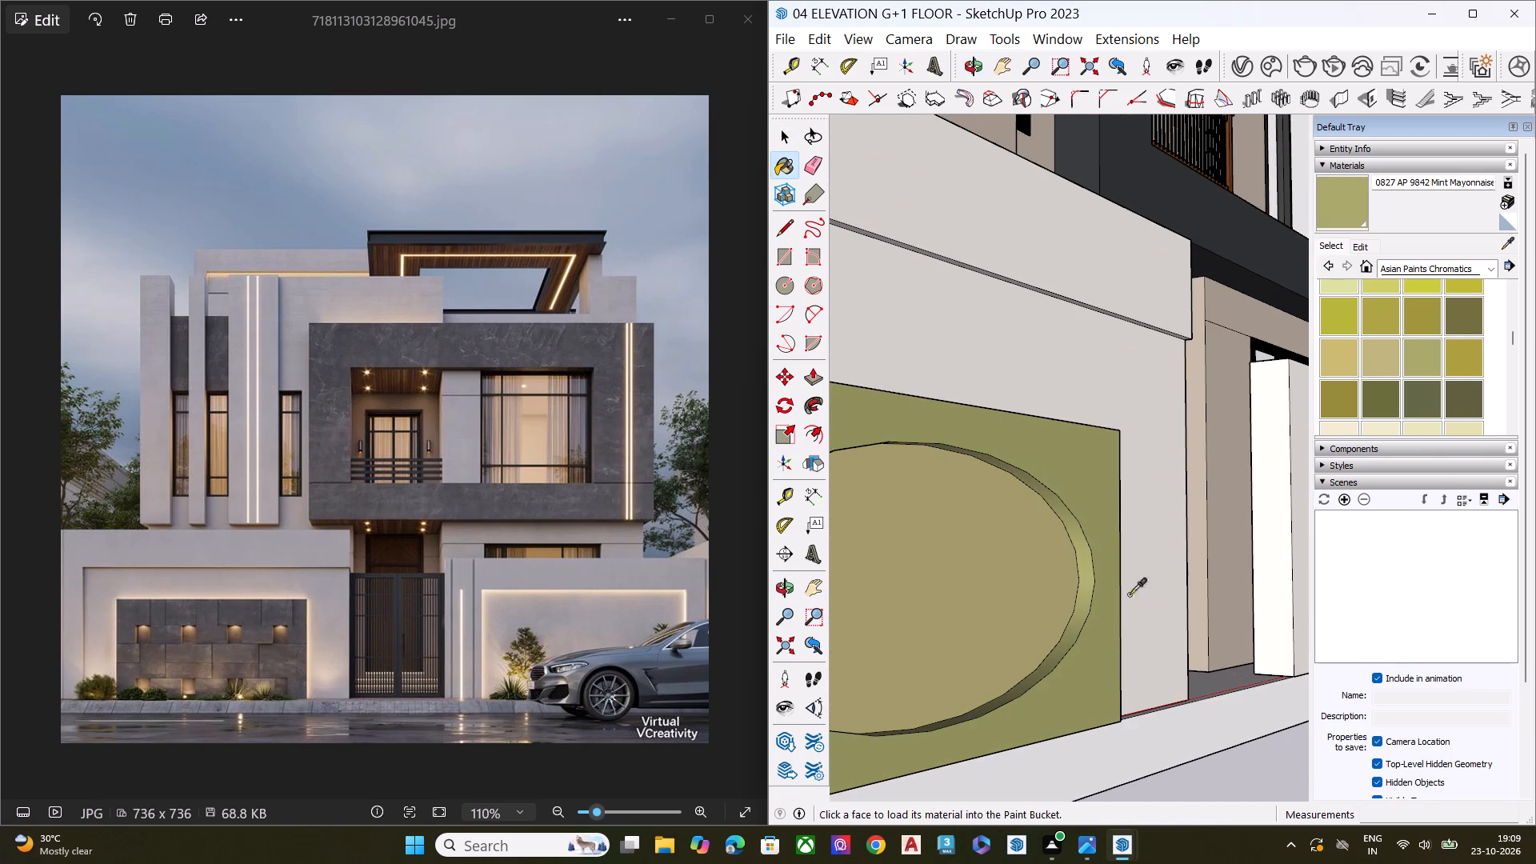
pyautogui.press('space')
# Examine the coloured boundary wall panel within the whole elevation and compare it with the reference photo.
pyautogui.scroll(-6, 1114, 591)
pyautogui.moveTo(1174, 602); pyautogui.dragTo(909, 630, button='middle')
pyautogui.scroll(1, 912, 627)
pyautogui.scroll(-7, 929, 594)
pyautogui.scroll(-3, 1174, 606)
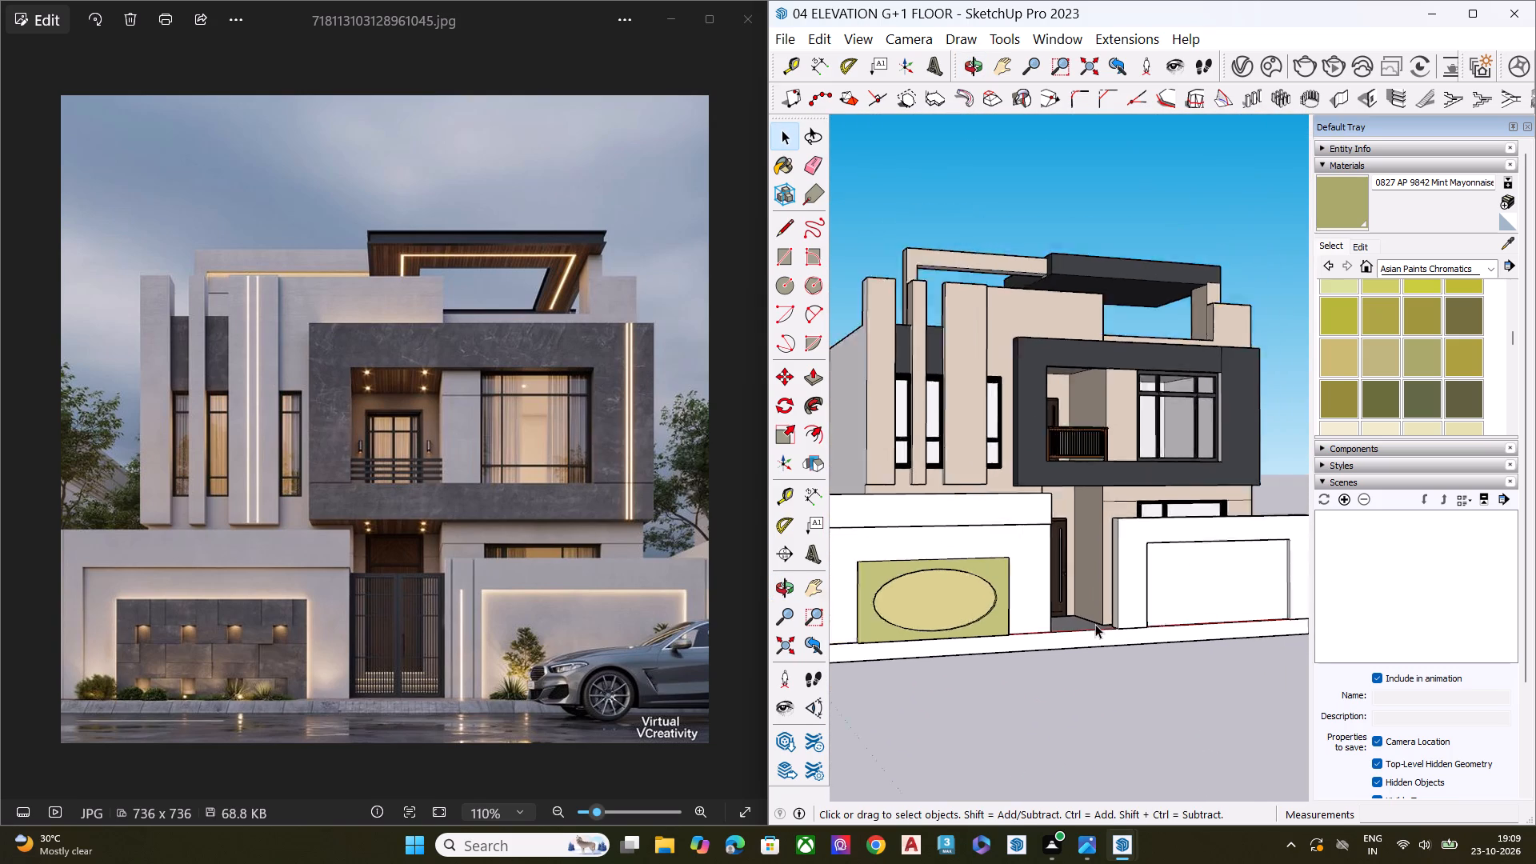
pyautogui.scroll(-3, 1095, 624)
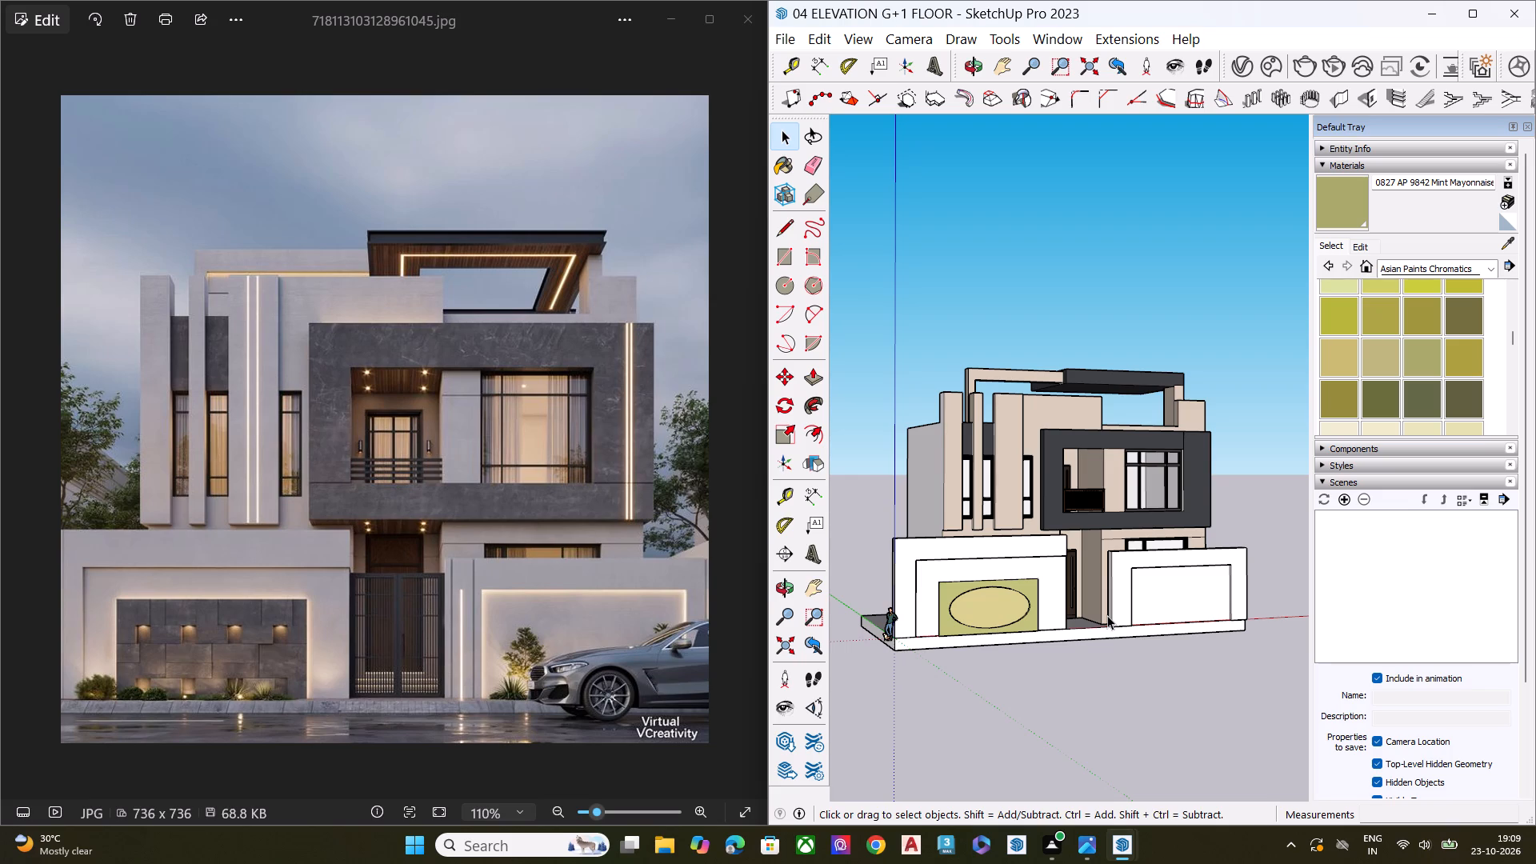
pyautogui.scroll(-4, 1015, 565)
pyautogui.scroll(1, 1077, 610)
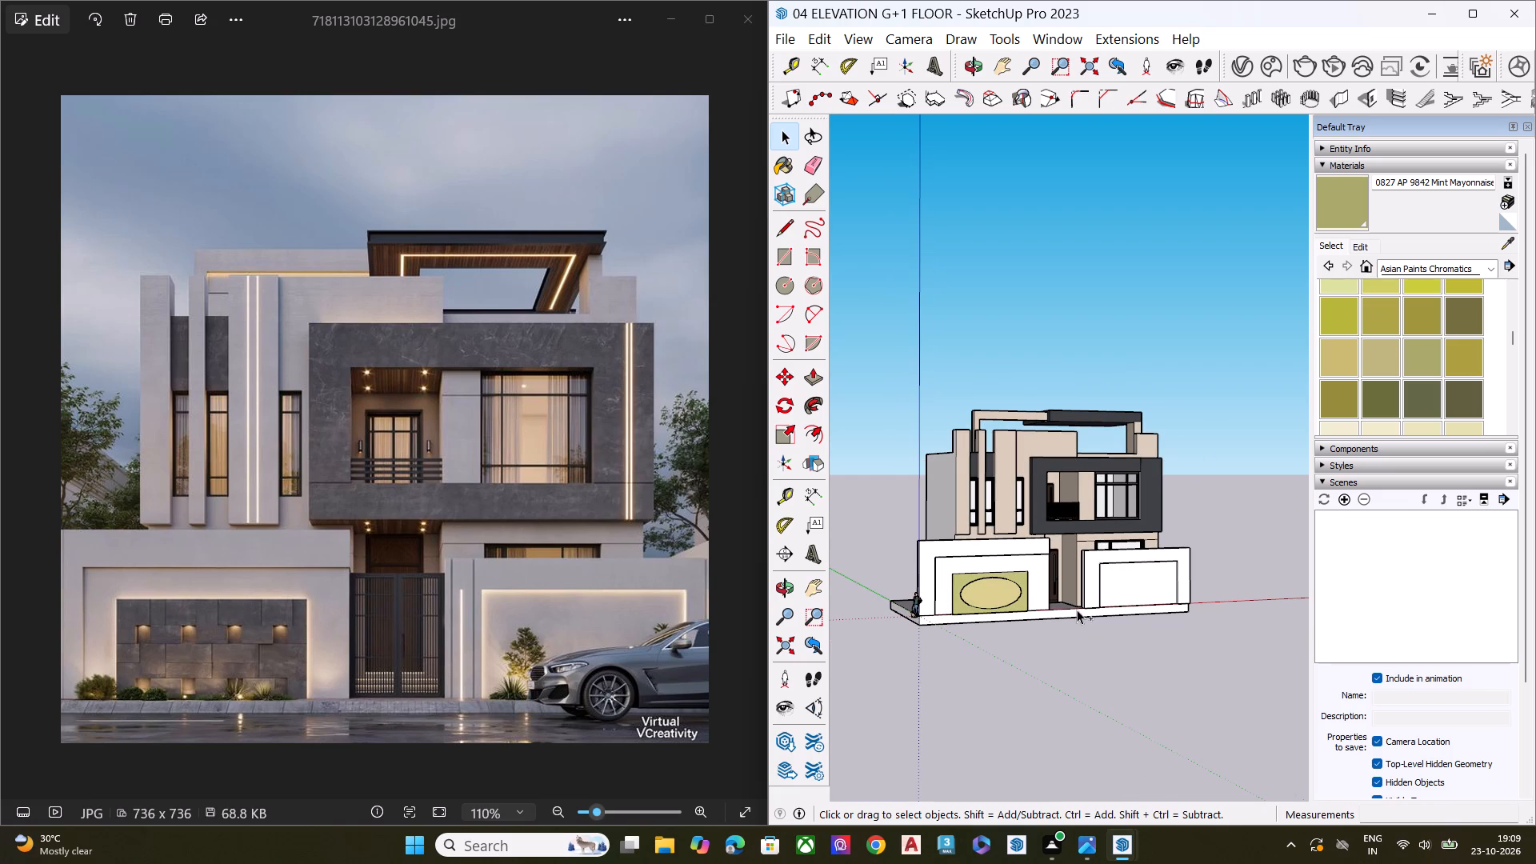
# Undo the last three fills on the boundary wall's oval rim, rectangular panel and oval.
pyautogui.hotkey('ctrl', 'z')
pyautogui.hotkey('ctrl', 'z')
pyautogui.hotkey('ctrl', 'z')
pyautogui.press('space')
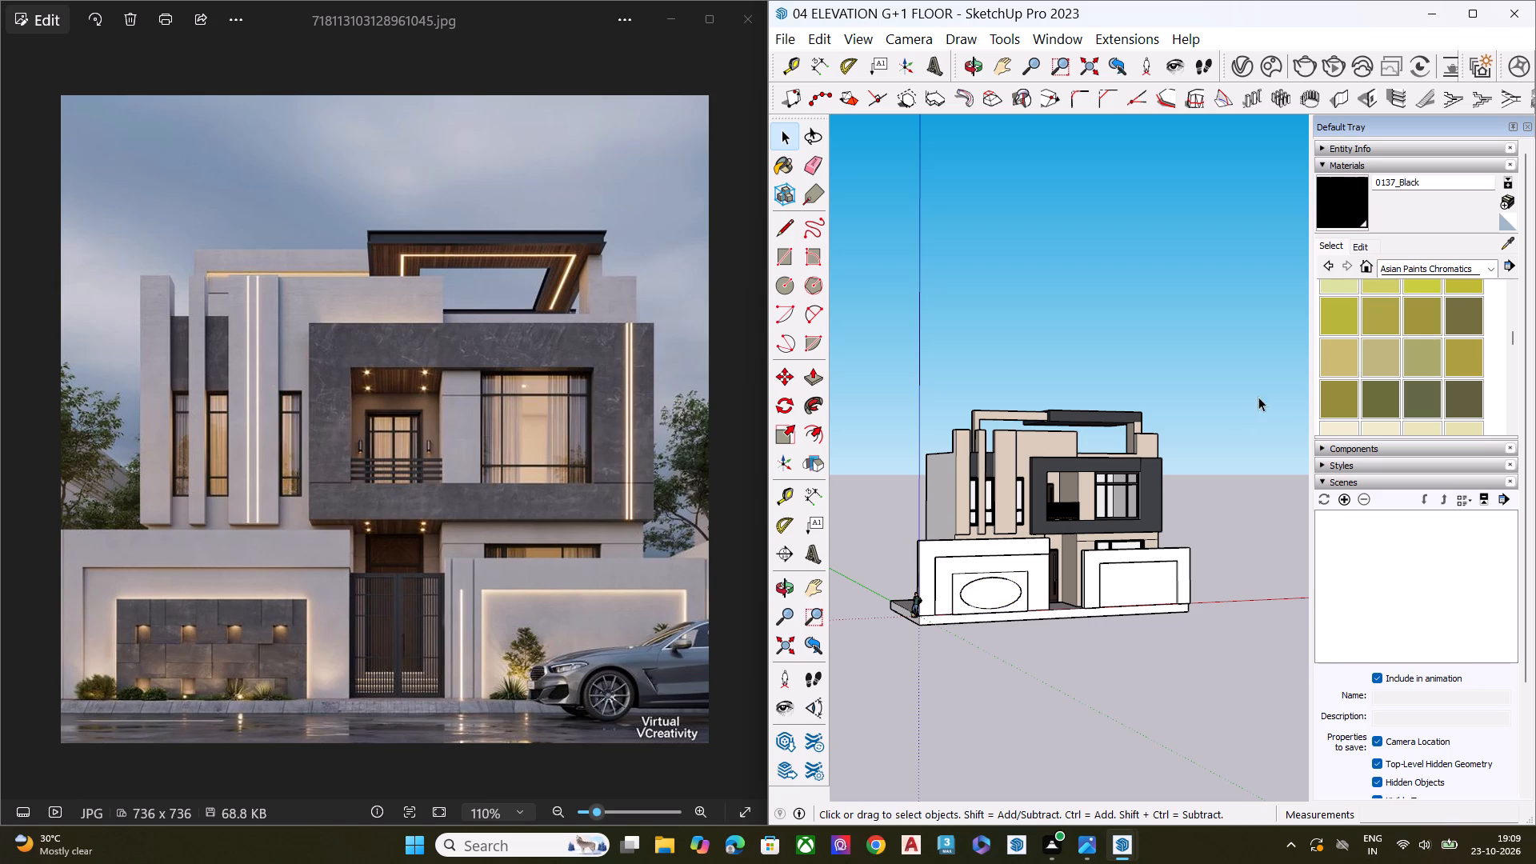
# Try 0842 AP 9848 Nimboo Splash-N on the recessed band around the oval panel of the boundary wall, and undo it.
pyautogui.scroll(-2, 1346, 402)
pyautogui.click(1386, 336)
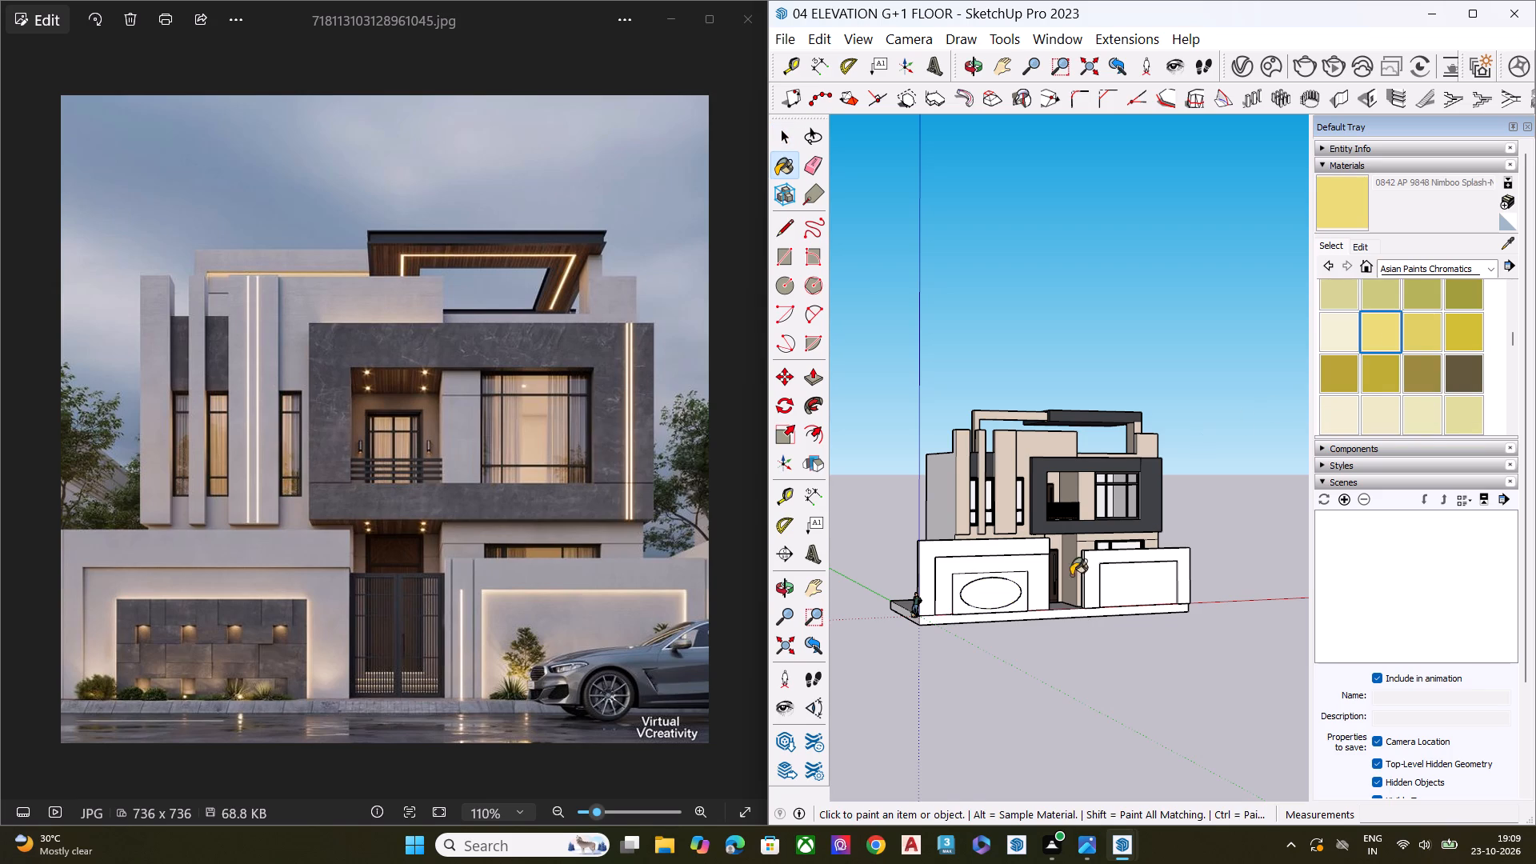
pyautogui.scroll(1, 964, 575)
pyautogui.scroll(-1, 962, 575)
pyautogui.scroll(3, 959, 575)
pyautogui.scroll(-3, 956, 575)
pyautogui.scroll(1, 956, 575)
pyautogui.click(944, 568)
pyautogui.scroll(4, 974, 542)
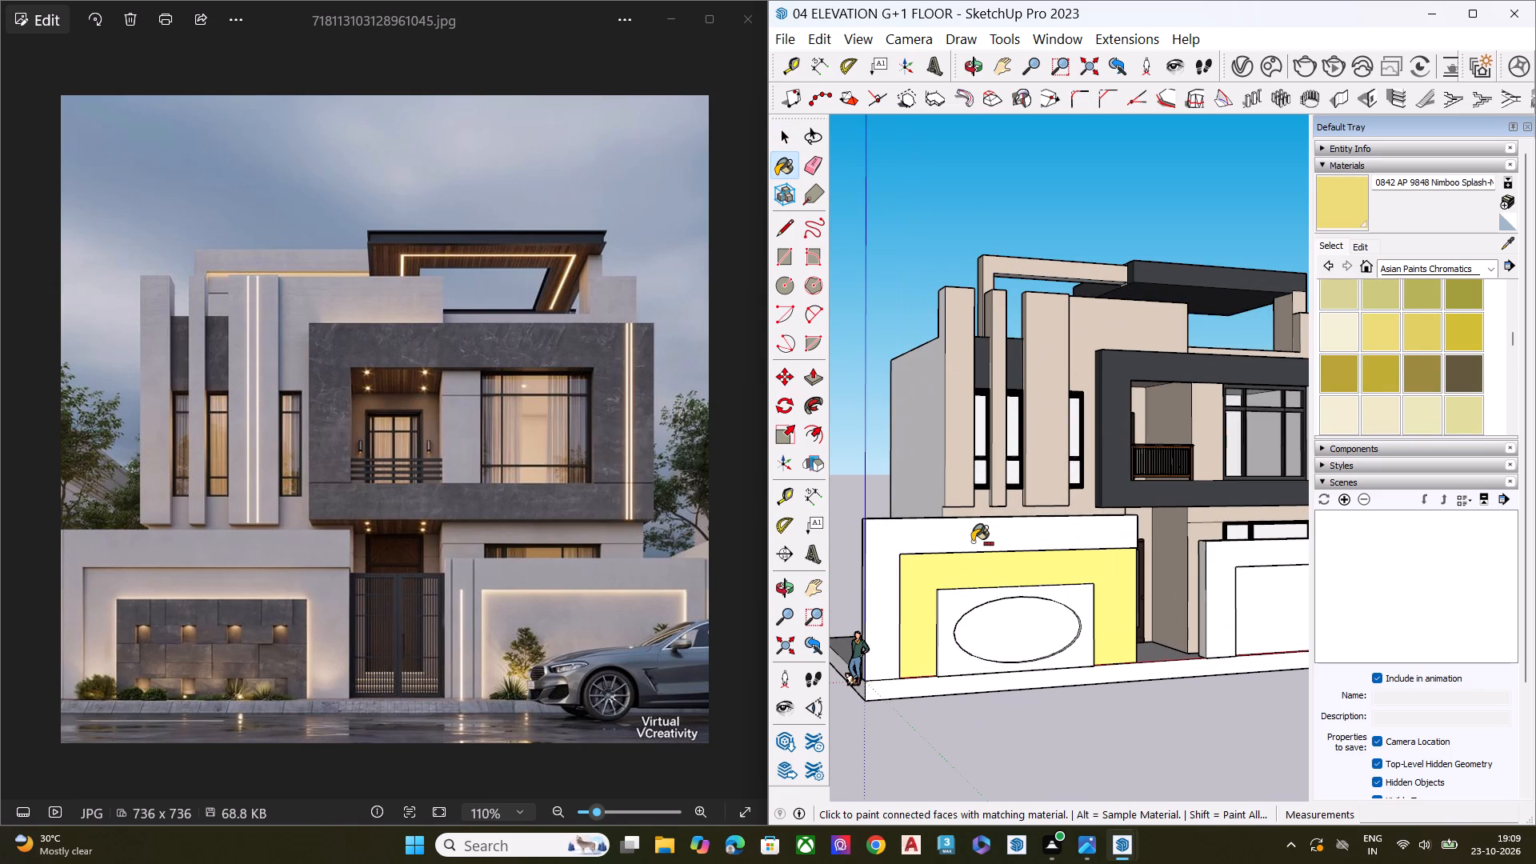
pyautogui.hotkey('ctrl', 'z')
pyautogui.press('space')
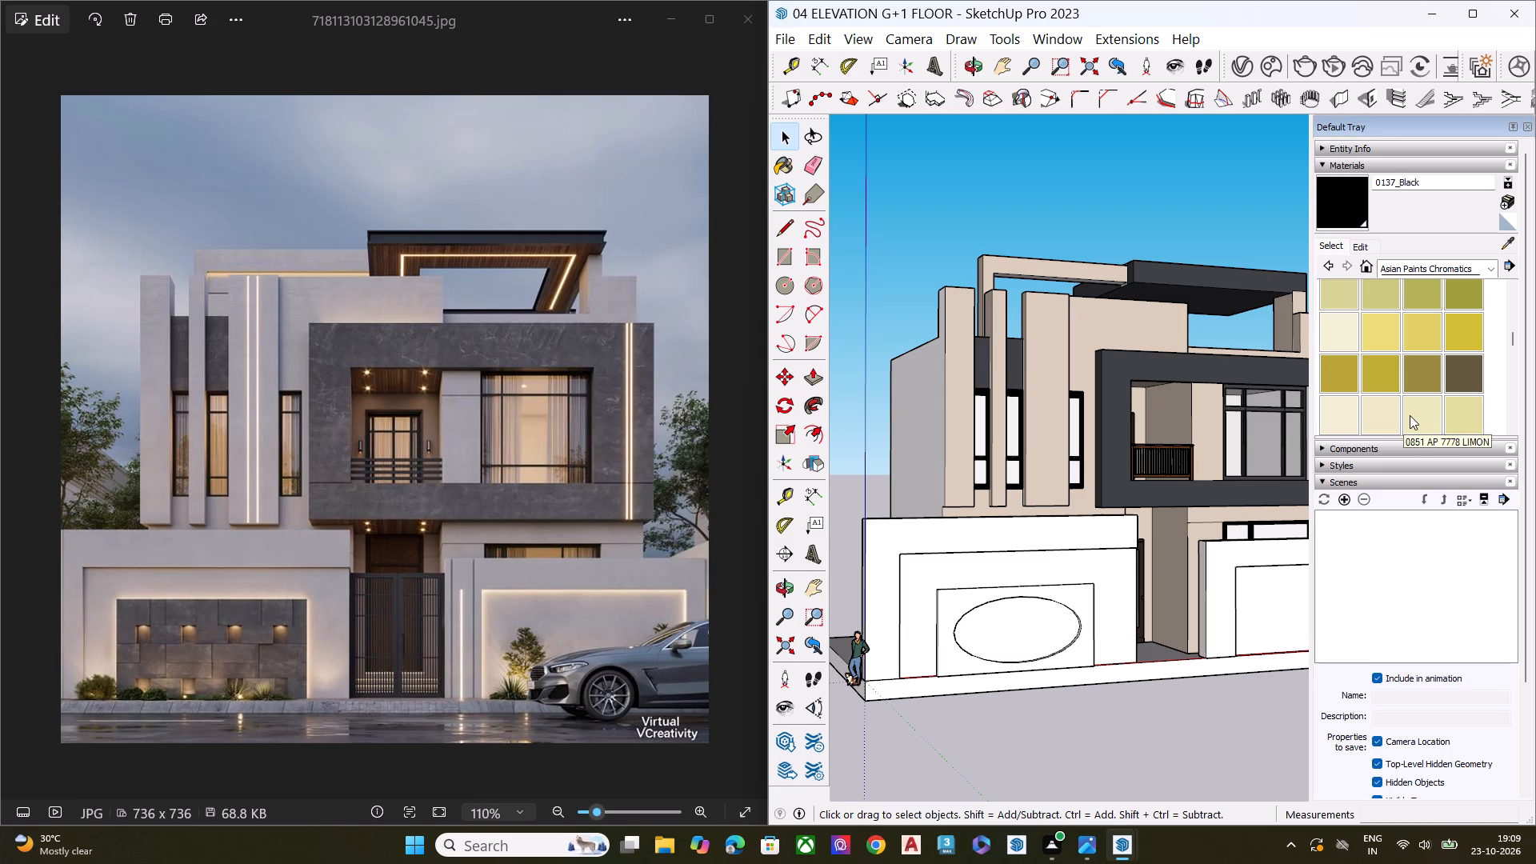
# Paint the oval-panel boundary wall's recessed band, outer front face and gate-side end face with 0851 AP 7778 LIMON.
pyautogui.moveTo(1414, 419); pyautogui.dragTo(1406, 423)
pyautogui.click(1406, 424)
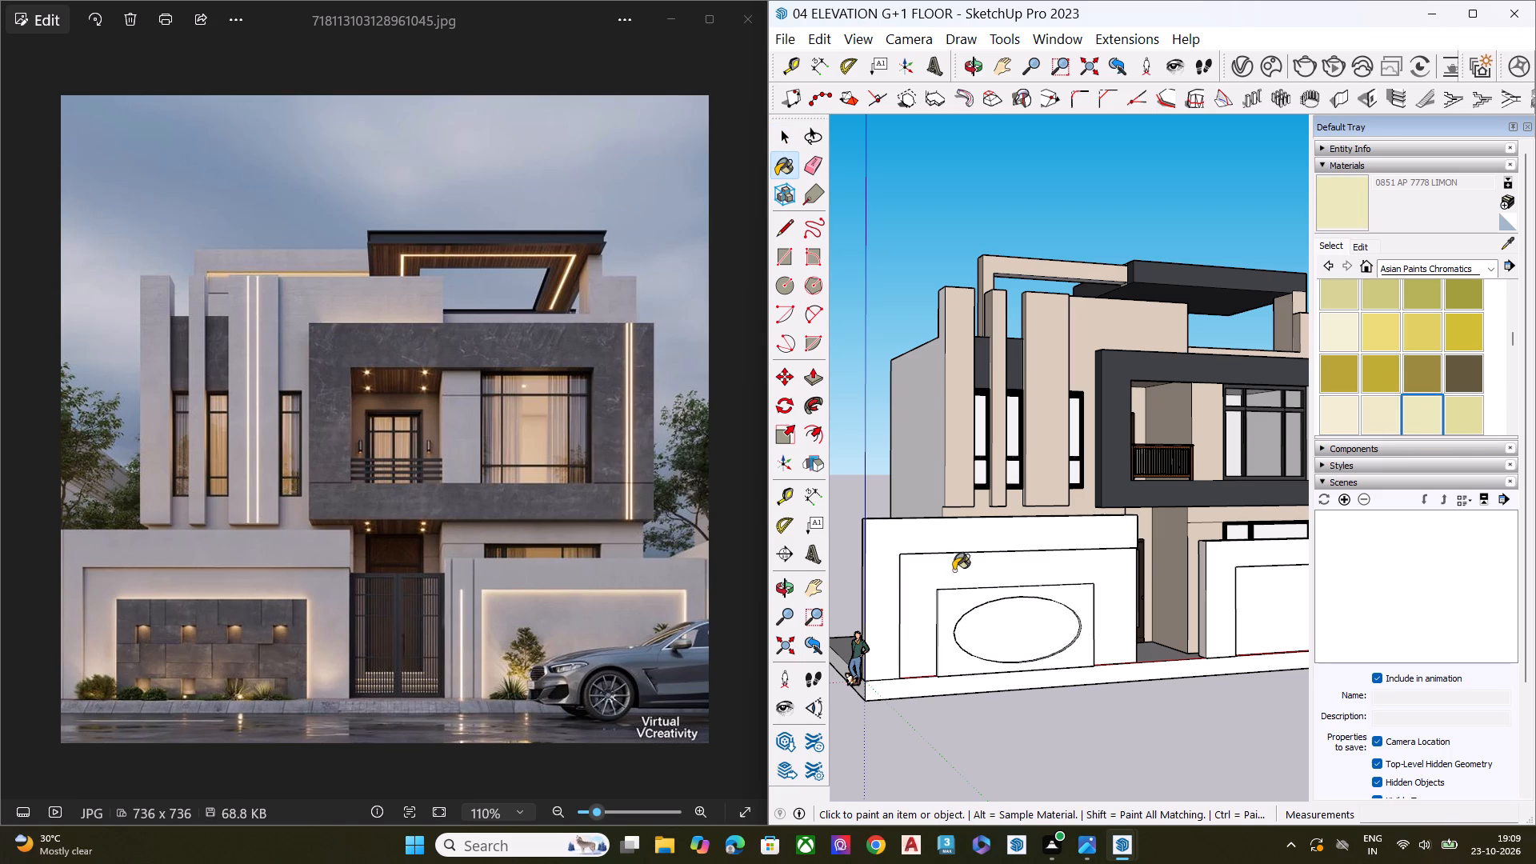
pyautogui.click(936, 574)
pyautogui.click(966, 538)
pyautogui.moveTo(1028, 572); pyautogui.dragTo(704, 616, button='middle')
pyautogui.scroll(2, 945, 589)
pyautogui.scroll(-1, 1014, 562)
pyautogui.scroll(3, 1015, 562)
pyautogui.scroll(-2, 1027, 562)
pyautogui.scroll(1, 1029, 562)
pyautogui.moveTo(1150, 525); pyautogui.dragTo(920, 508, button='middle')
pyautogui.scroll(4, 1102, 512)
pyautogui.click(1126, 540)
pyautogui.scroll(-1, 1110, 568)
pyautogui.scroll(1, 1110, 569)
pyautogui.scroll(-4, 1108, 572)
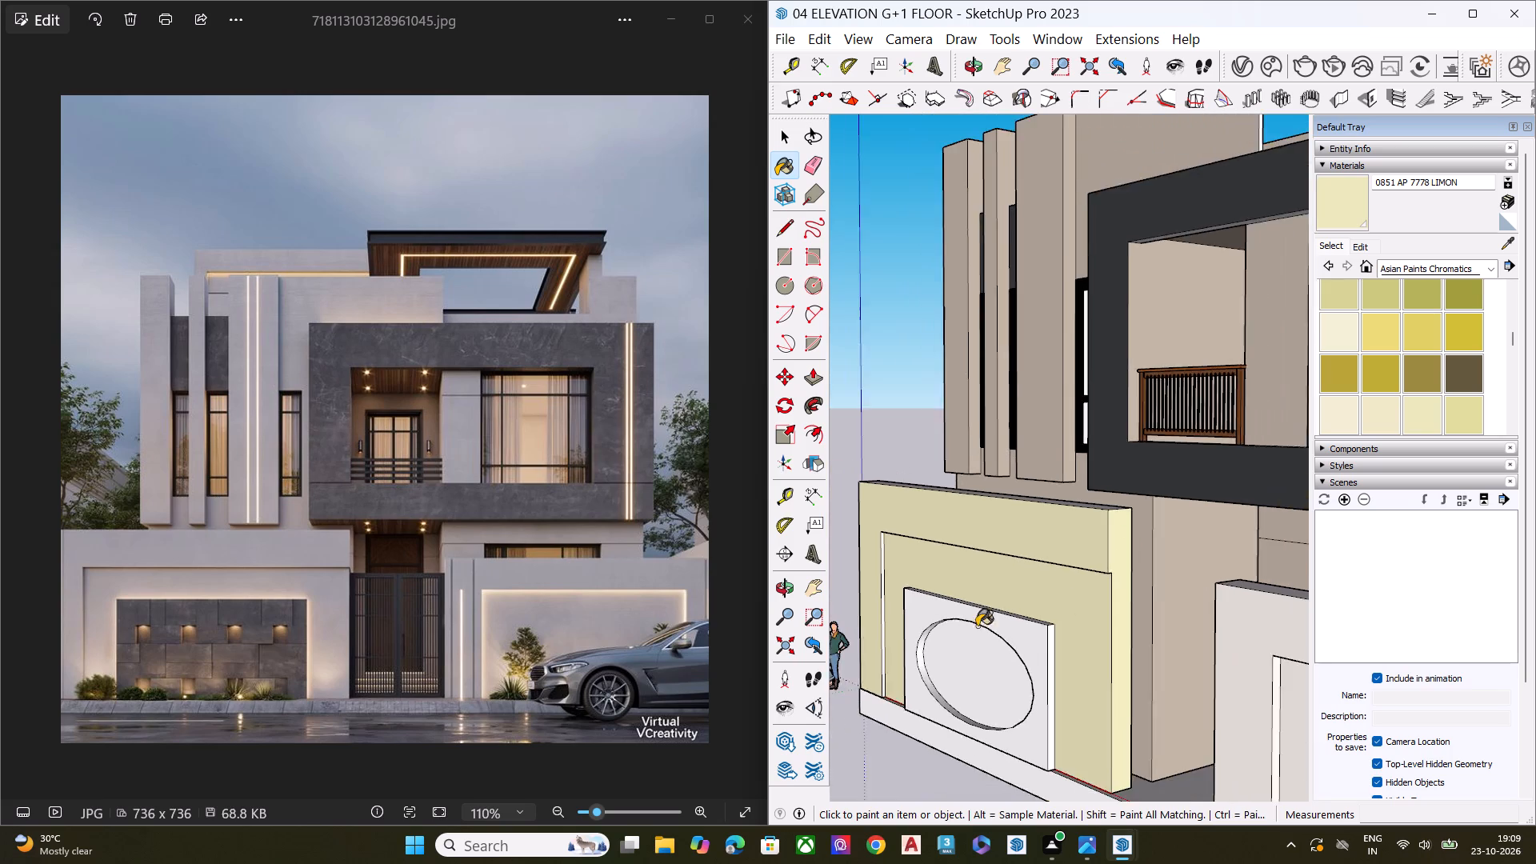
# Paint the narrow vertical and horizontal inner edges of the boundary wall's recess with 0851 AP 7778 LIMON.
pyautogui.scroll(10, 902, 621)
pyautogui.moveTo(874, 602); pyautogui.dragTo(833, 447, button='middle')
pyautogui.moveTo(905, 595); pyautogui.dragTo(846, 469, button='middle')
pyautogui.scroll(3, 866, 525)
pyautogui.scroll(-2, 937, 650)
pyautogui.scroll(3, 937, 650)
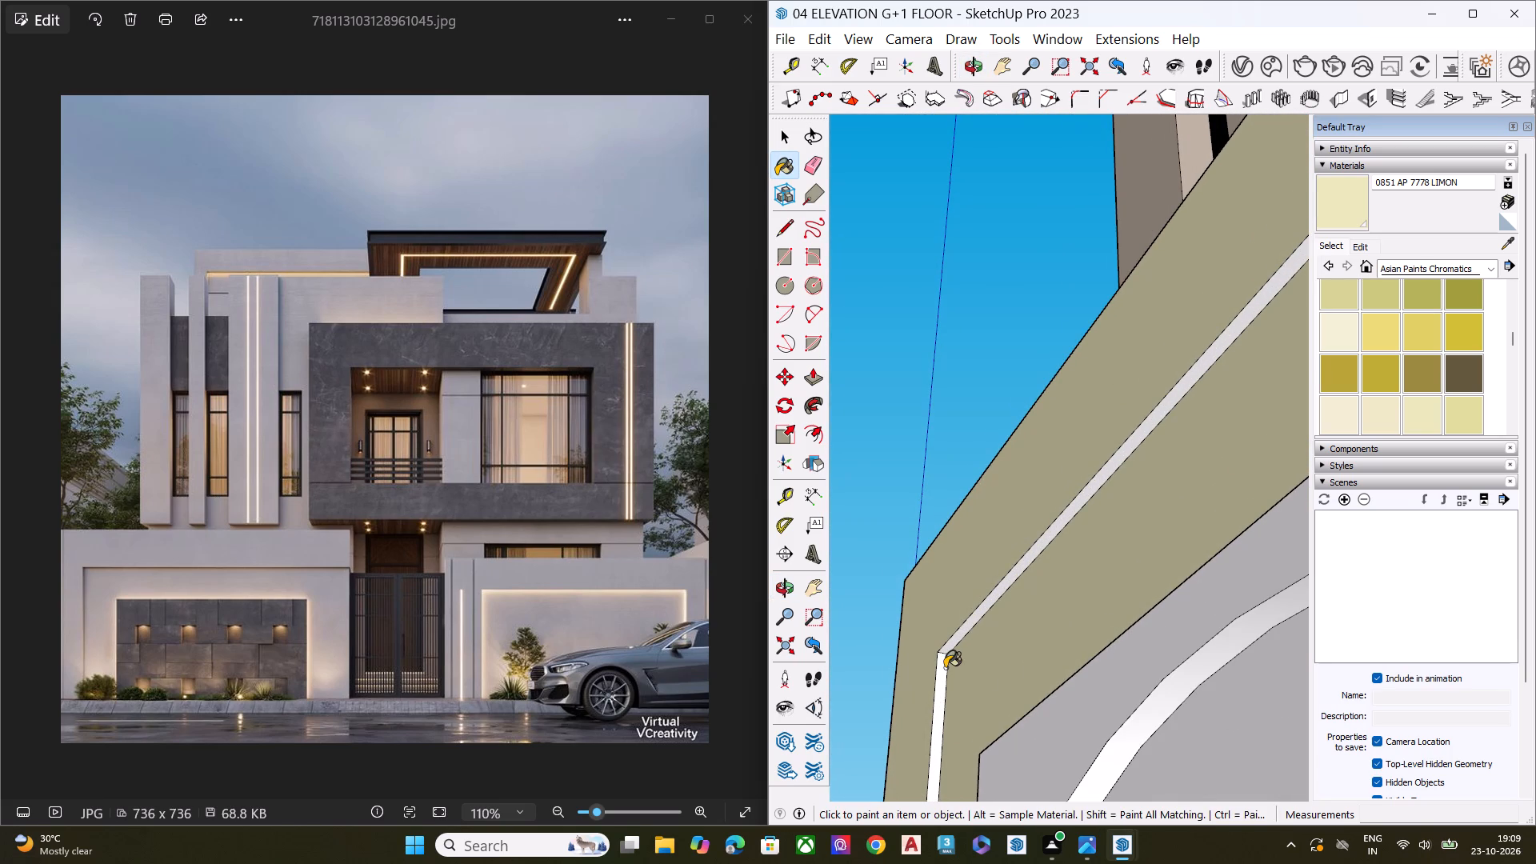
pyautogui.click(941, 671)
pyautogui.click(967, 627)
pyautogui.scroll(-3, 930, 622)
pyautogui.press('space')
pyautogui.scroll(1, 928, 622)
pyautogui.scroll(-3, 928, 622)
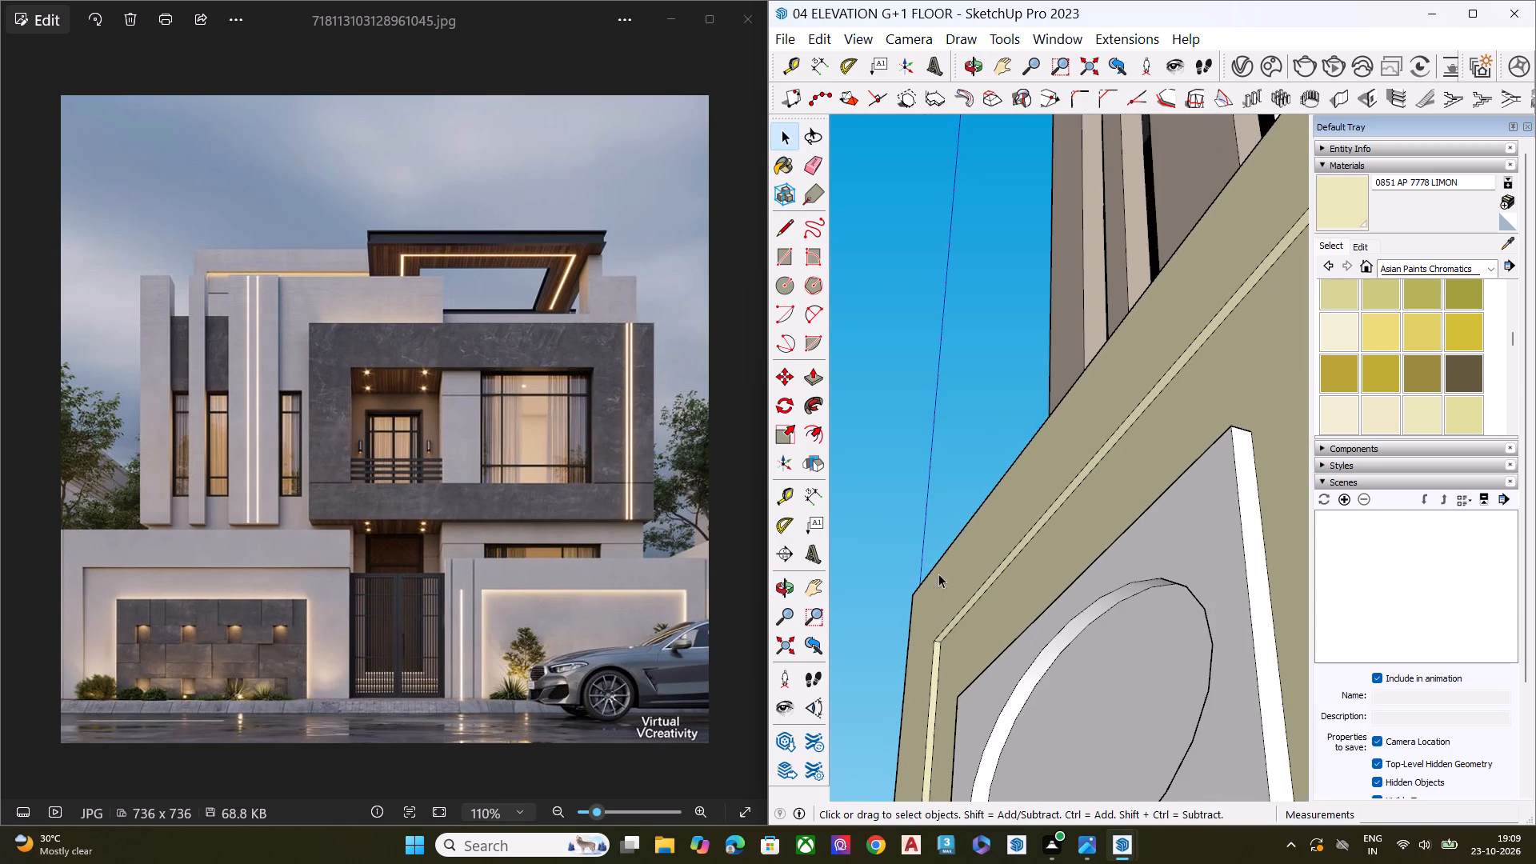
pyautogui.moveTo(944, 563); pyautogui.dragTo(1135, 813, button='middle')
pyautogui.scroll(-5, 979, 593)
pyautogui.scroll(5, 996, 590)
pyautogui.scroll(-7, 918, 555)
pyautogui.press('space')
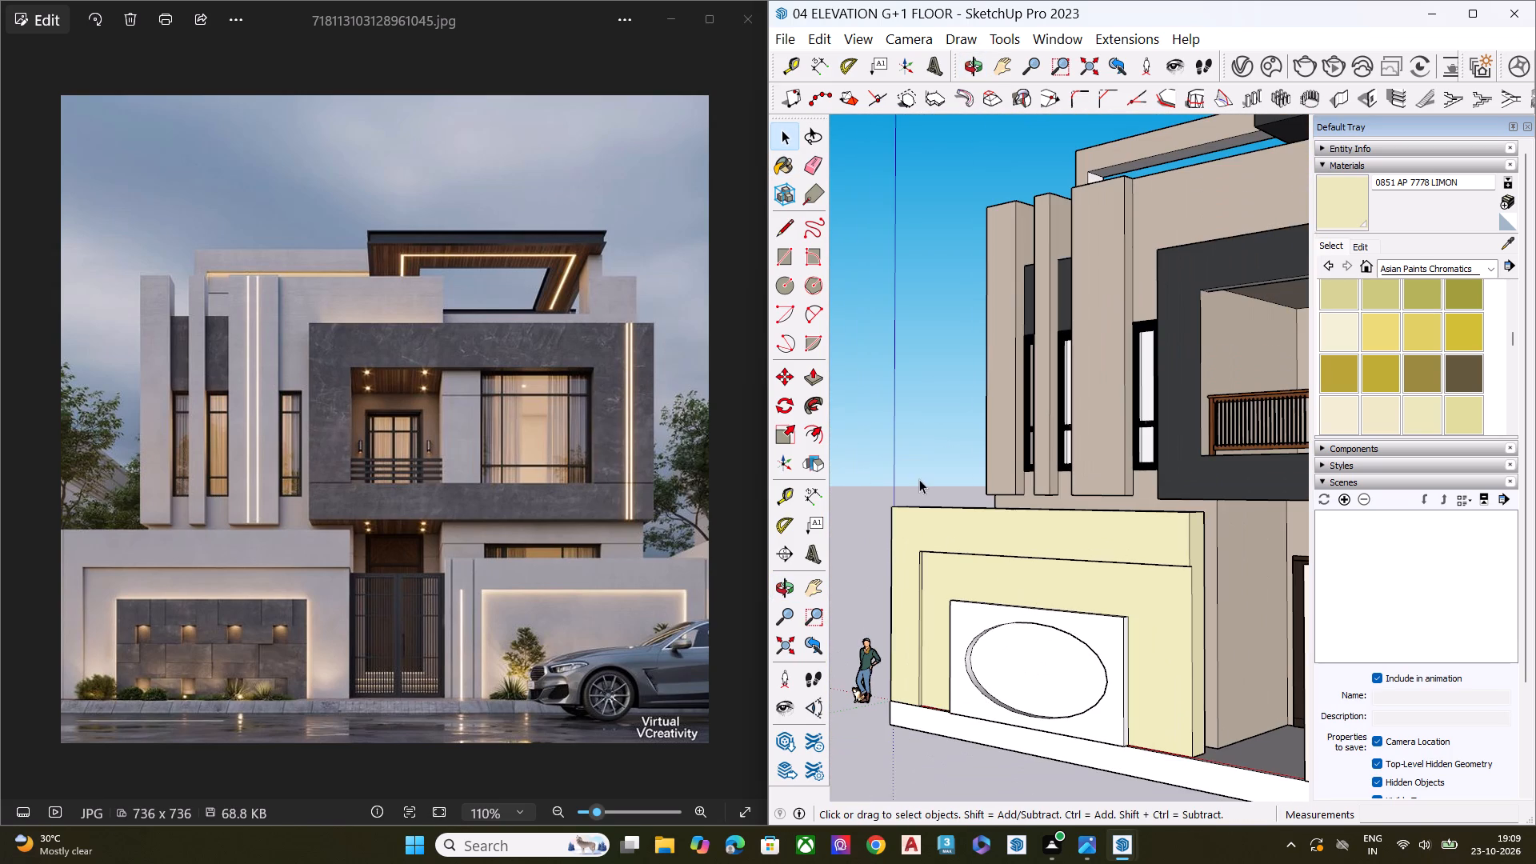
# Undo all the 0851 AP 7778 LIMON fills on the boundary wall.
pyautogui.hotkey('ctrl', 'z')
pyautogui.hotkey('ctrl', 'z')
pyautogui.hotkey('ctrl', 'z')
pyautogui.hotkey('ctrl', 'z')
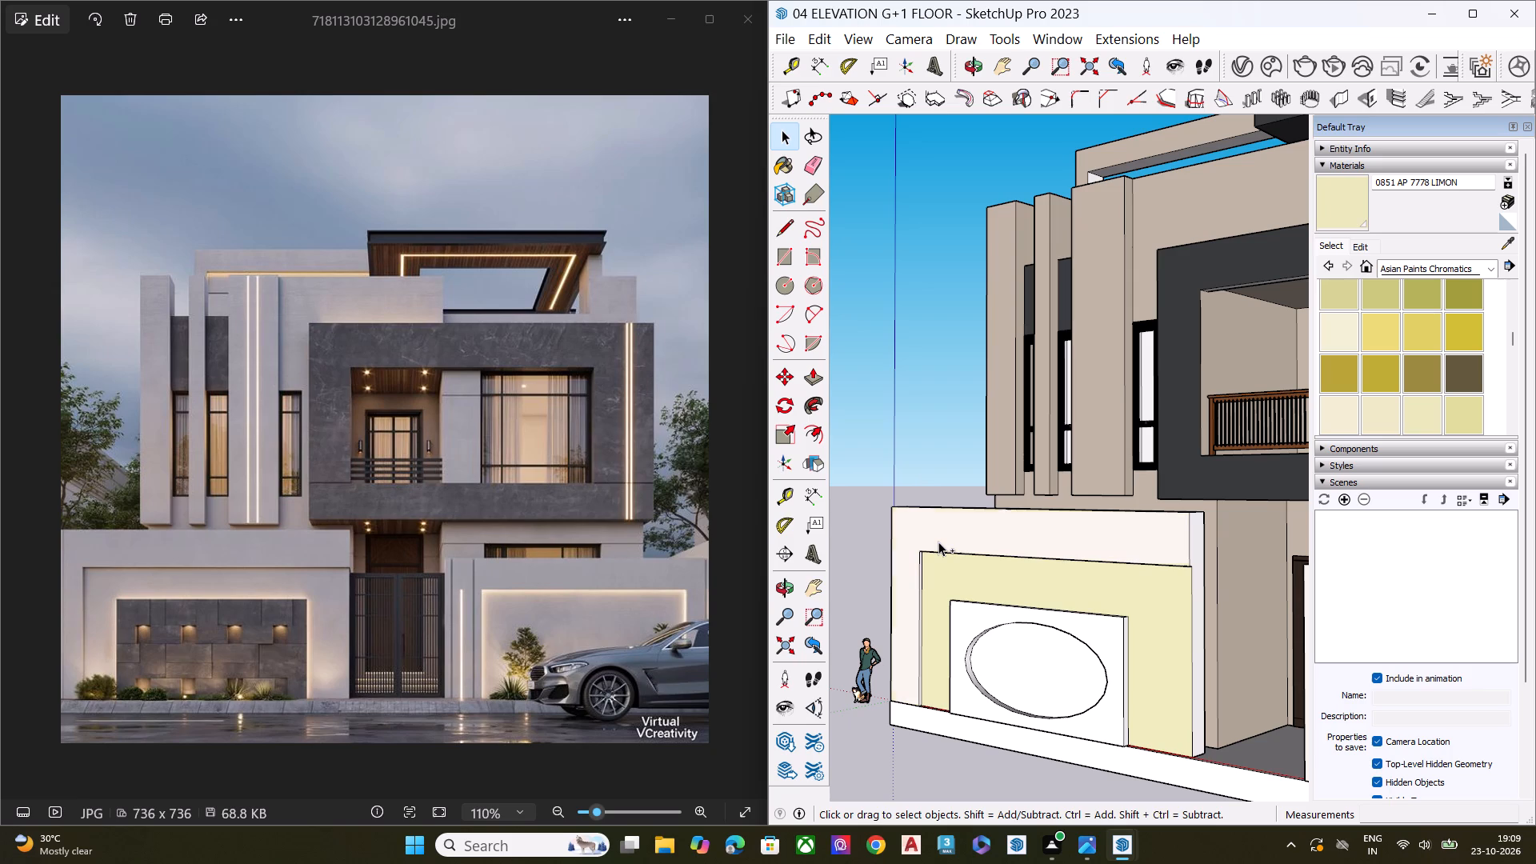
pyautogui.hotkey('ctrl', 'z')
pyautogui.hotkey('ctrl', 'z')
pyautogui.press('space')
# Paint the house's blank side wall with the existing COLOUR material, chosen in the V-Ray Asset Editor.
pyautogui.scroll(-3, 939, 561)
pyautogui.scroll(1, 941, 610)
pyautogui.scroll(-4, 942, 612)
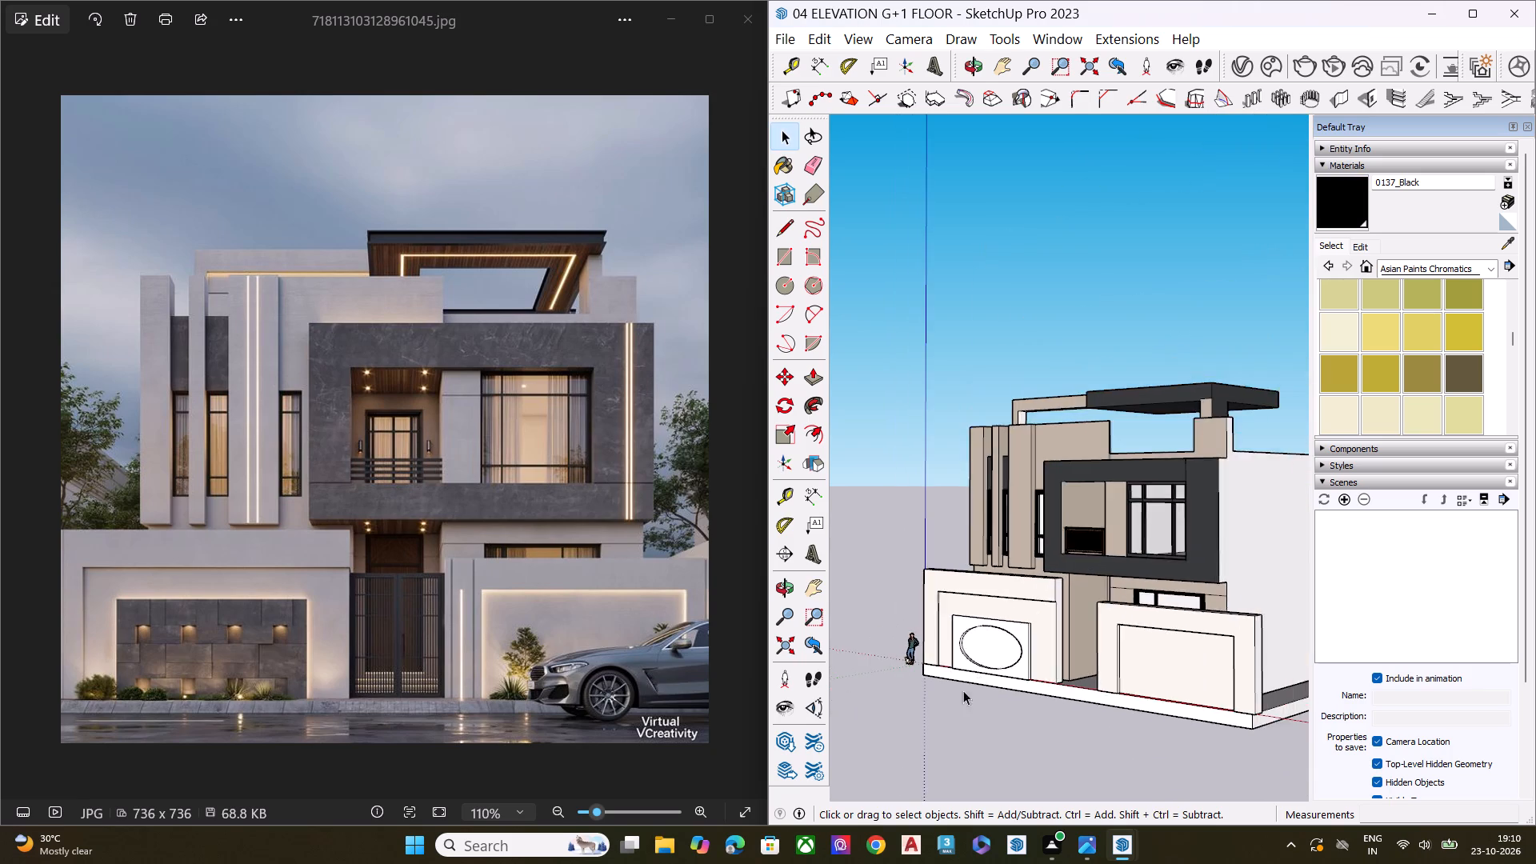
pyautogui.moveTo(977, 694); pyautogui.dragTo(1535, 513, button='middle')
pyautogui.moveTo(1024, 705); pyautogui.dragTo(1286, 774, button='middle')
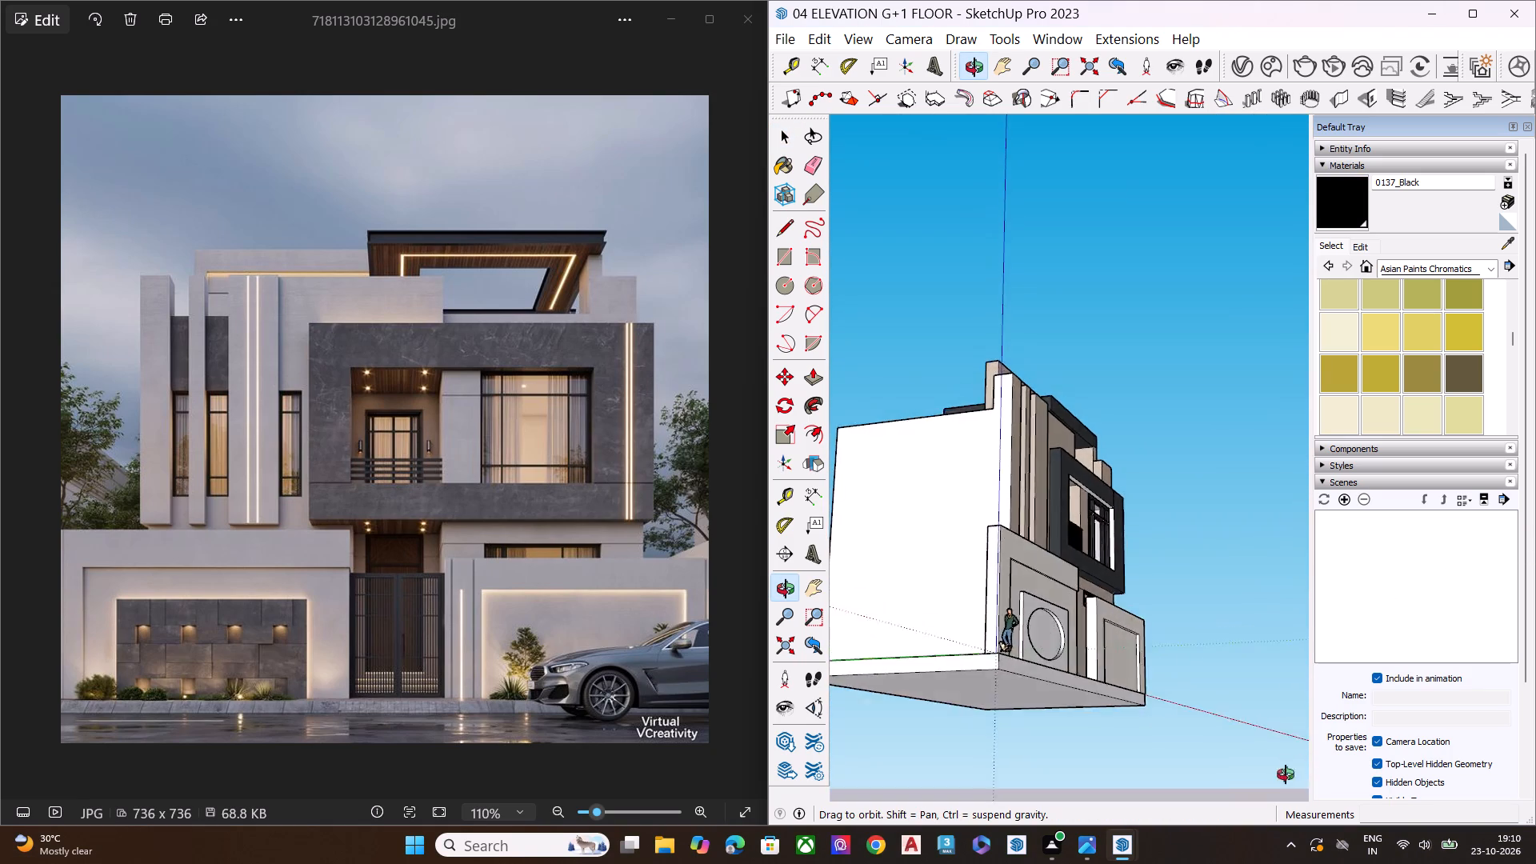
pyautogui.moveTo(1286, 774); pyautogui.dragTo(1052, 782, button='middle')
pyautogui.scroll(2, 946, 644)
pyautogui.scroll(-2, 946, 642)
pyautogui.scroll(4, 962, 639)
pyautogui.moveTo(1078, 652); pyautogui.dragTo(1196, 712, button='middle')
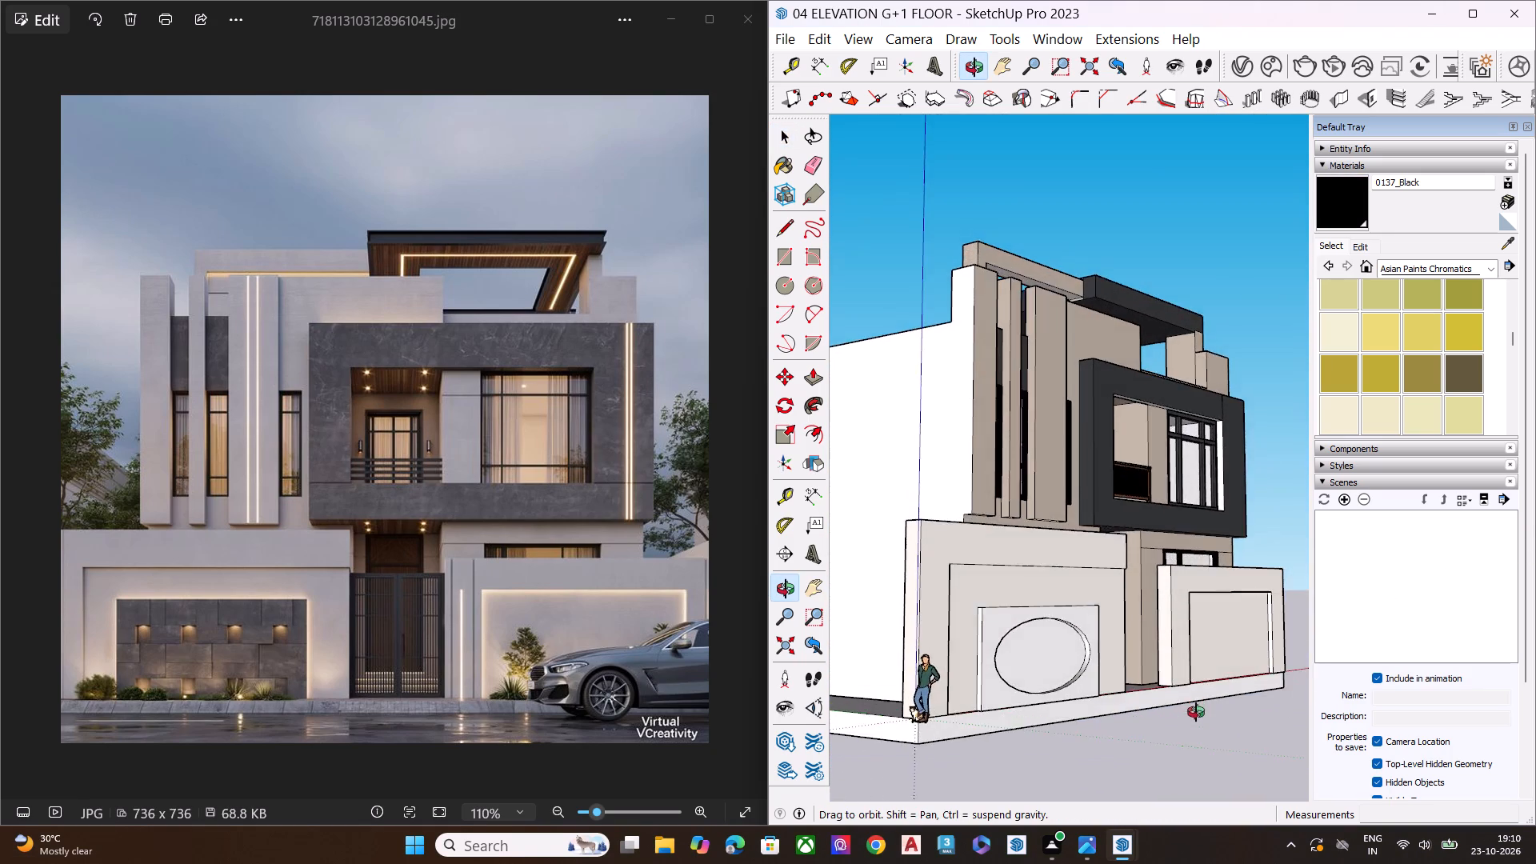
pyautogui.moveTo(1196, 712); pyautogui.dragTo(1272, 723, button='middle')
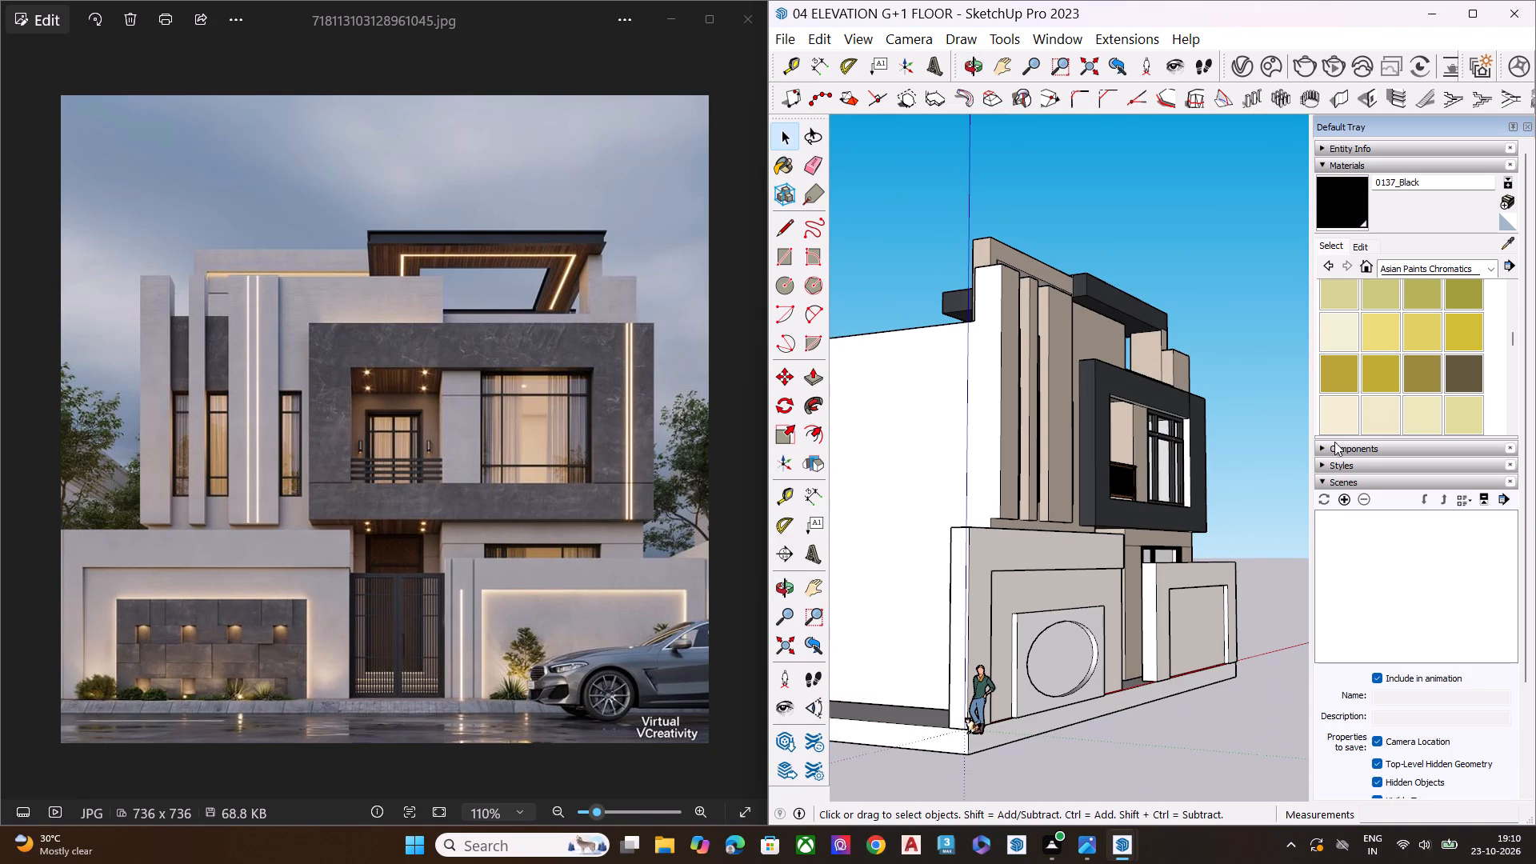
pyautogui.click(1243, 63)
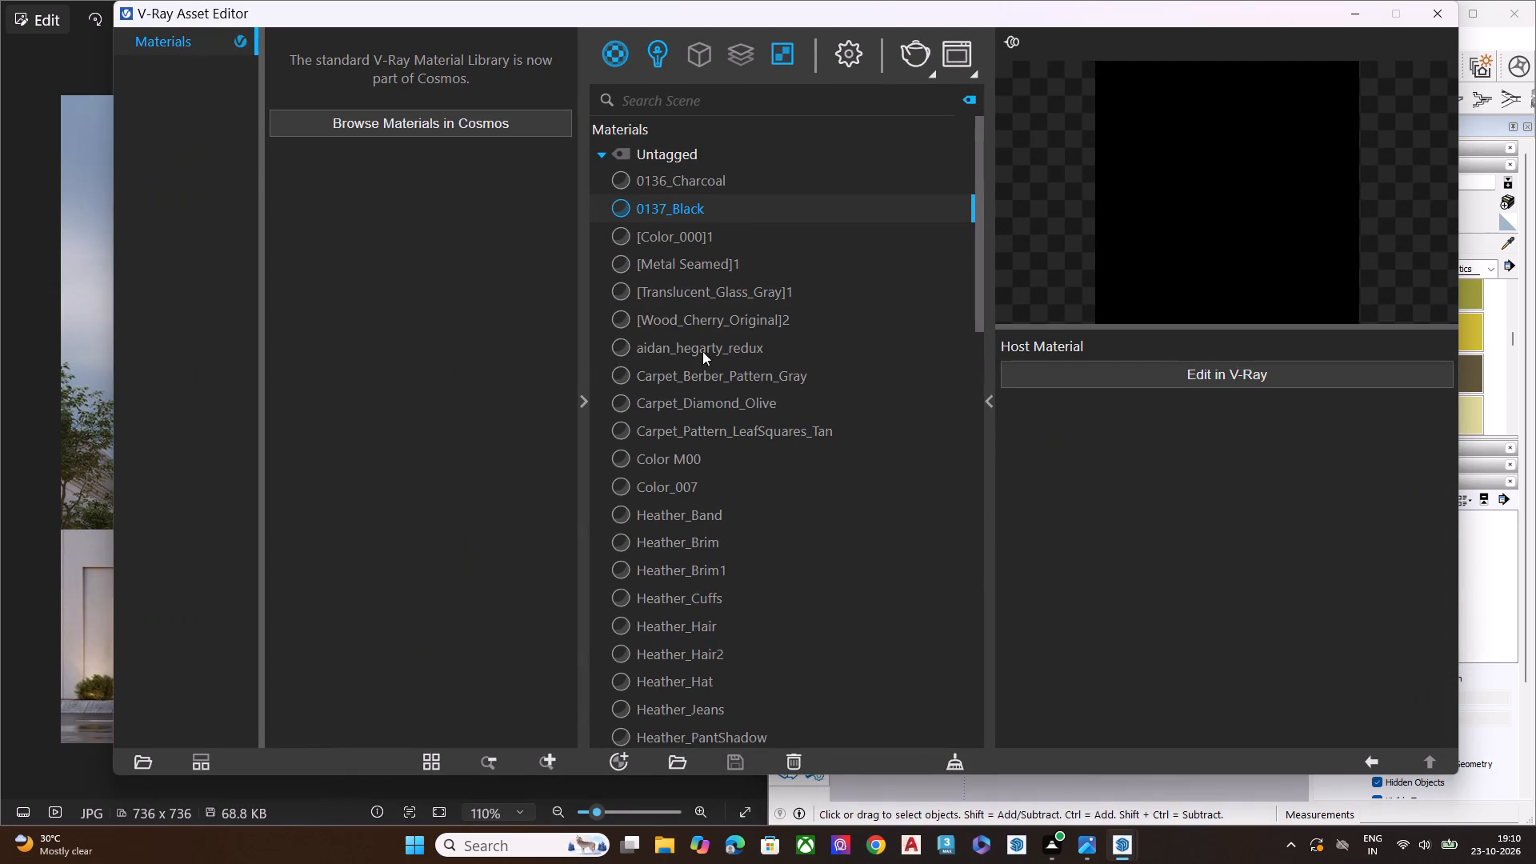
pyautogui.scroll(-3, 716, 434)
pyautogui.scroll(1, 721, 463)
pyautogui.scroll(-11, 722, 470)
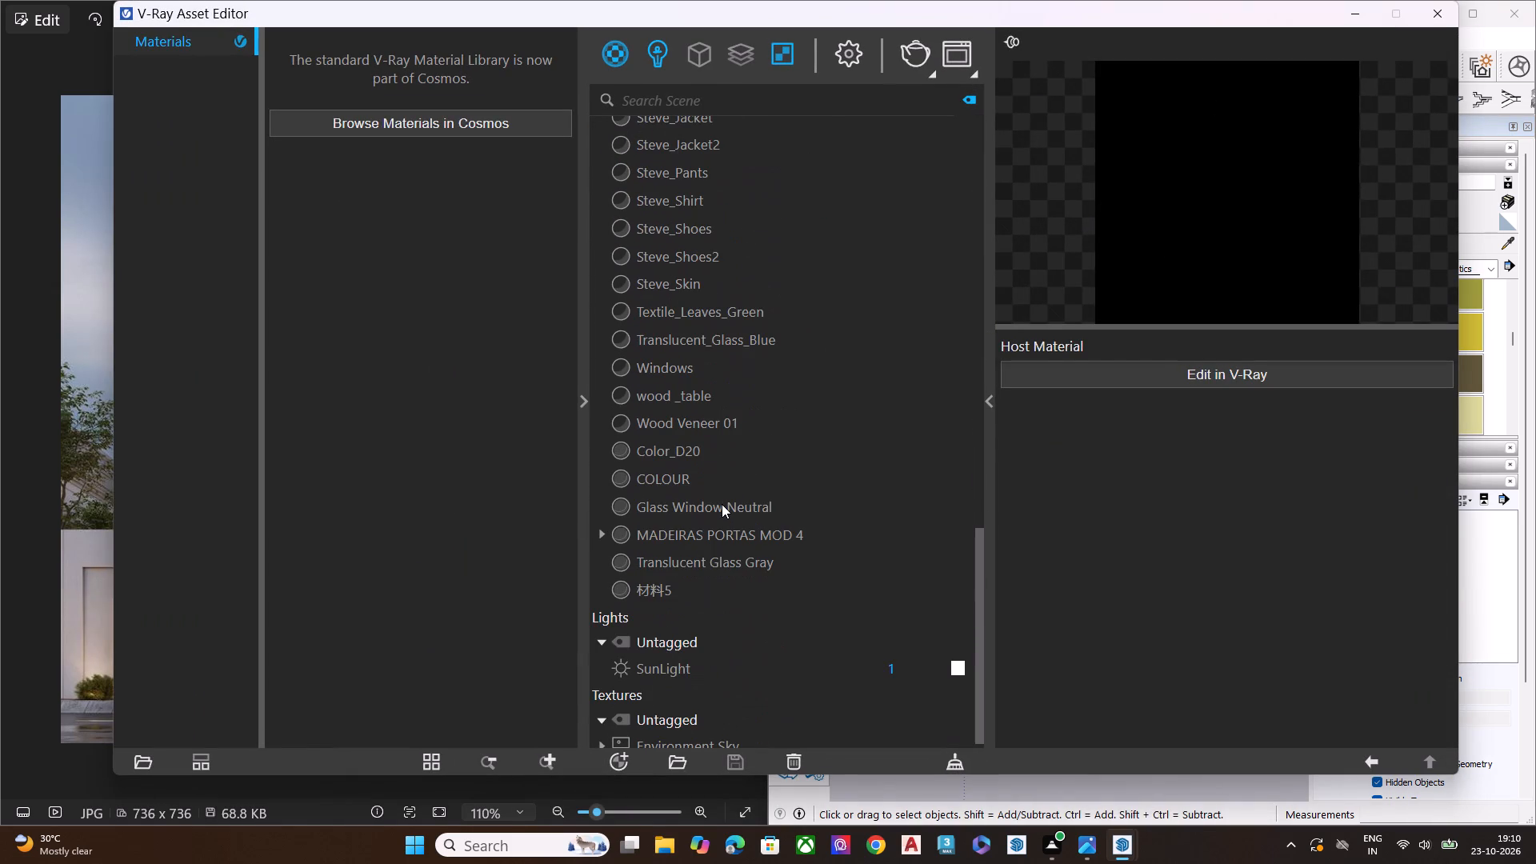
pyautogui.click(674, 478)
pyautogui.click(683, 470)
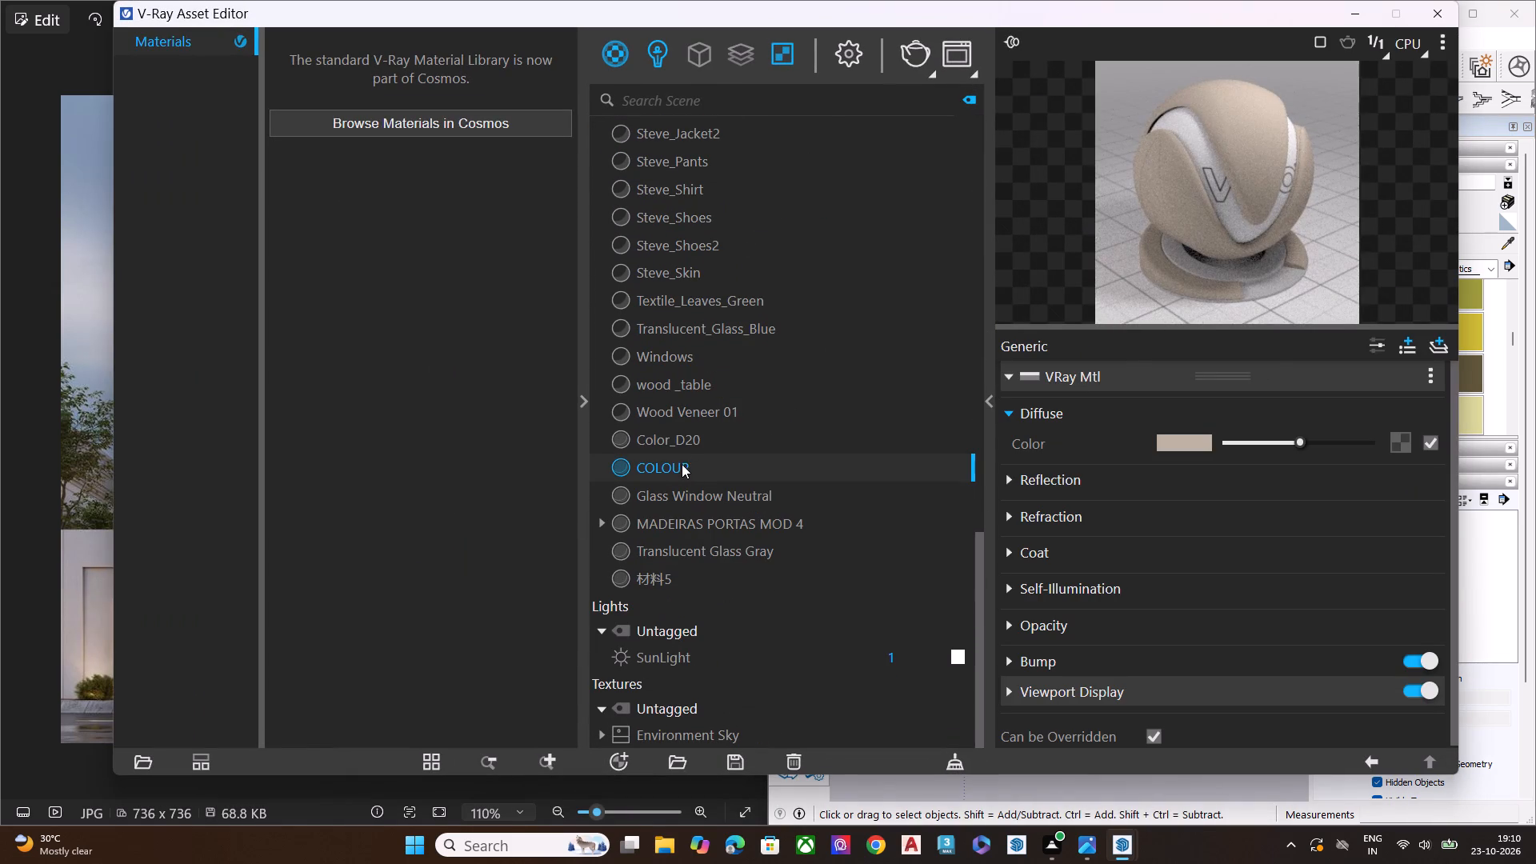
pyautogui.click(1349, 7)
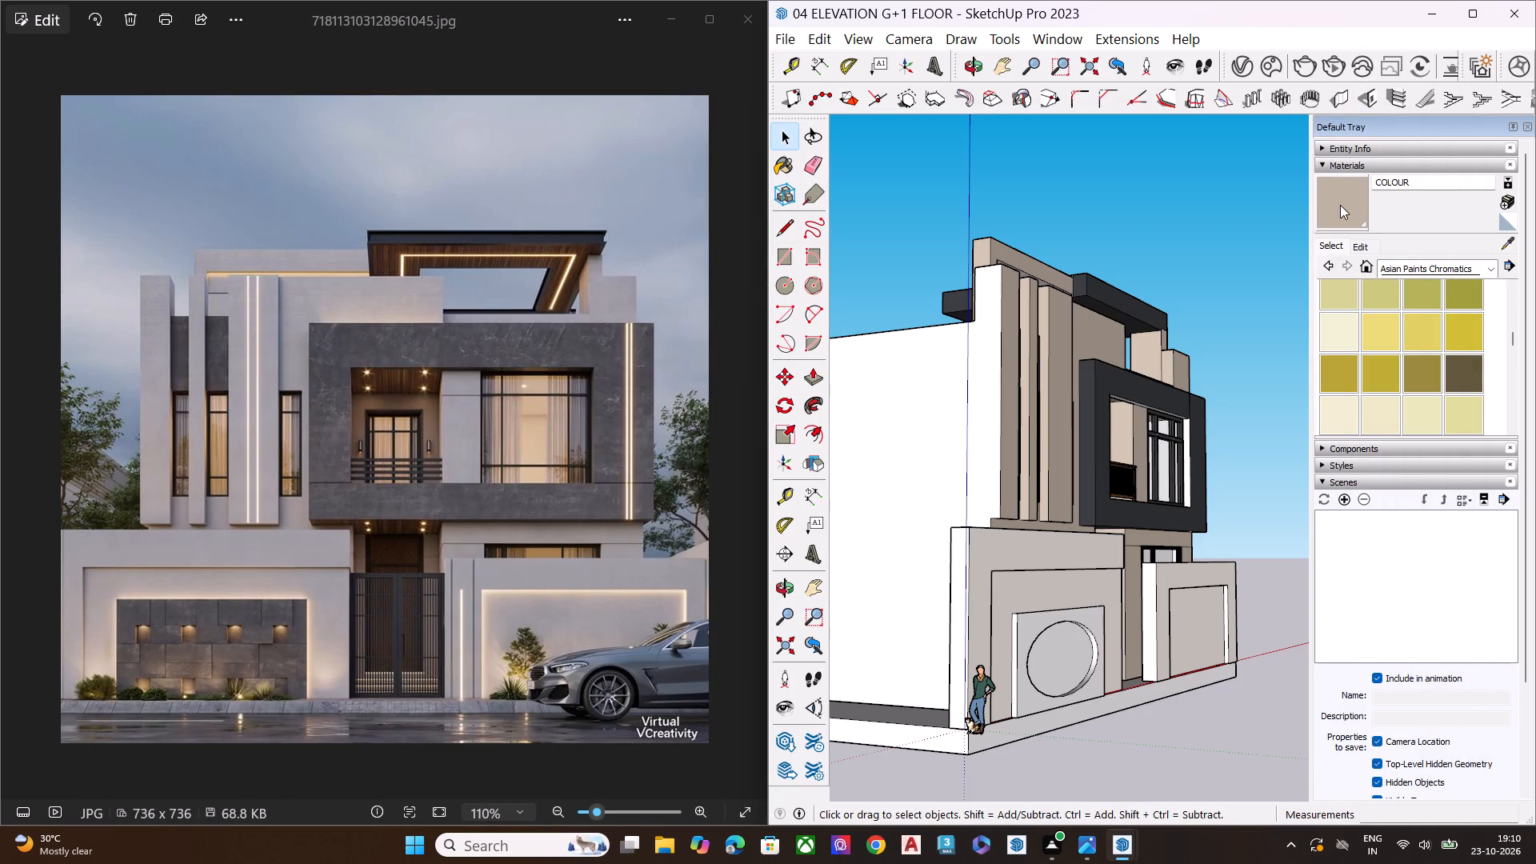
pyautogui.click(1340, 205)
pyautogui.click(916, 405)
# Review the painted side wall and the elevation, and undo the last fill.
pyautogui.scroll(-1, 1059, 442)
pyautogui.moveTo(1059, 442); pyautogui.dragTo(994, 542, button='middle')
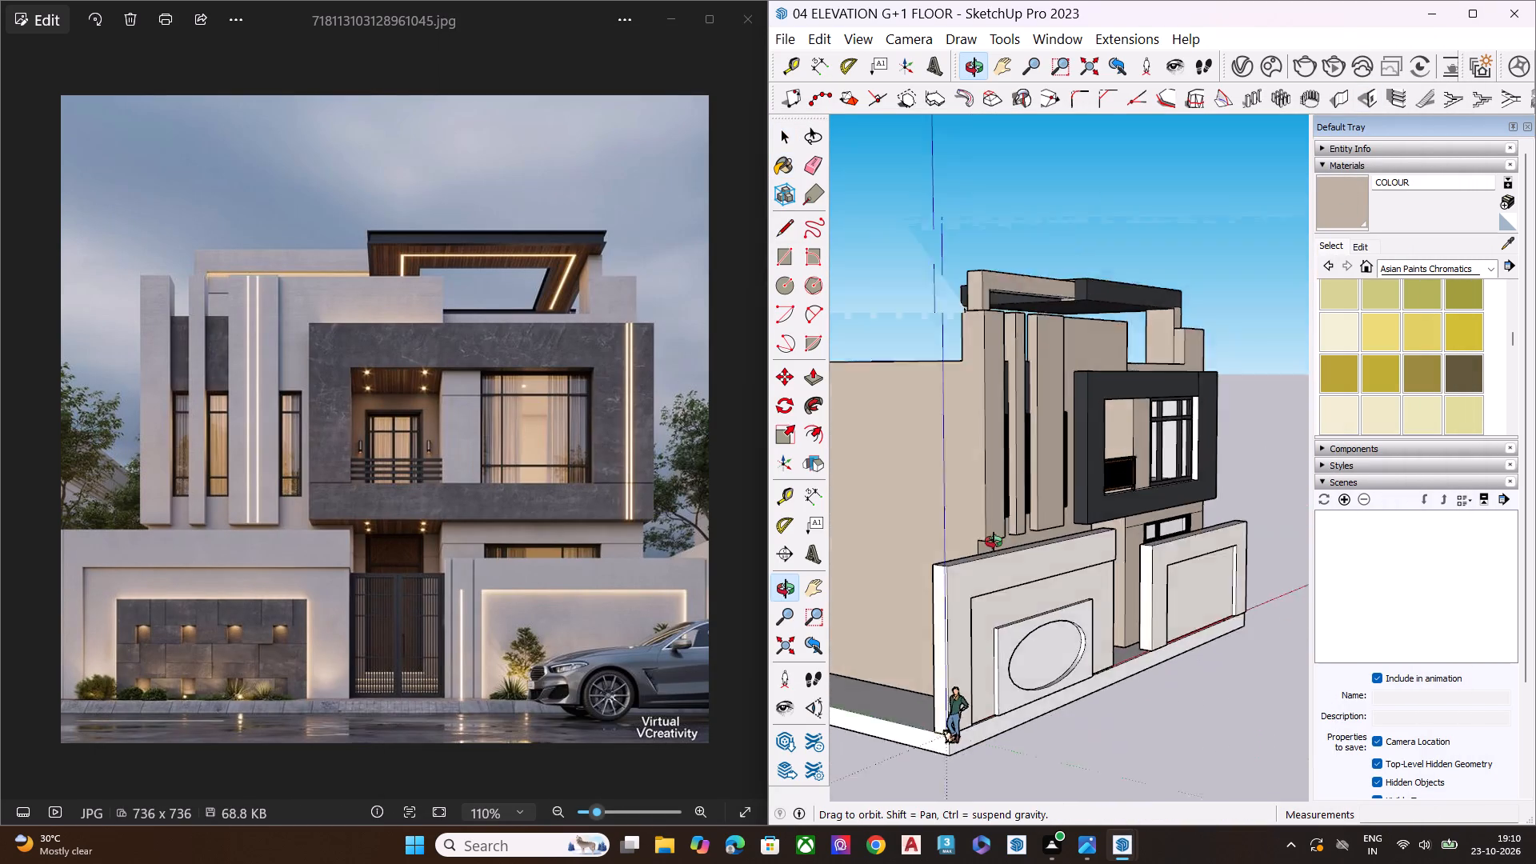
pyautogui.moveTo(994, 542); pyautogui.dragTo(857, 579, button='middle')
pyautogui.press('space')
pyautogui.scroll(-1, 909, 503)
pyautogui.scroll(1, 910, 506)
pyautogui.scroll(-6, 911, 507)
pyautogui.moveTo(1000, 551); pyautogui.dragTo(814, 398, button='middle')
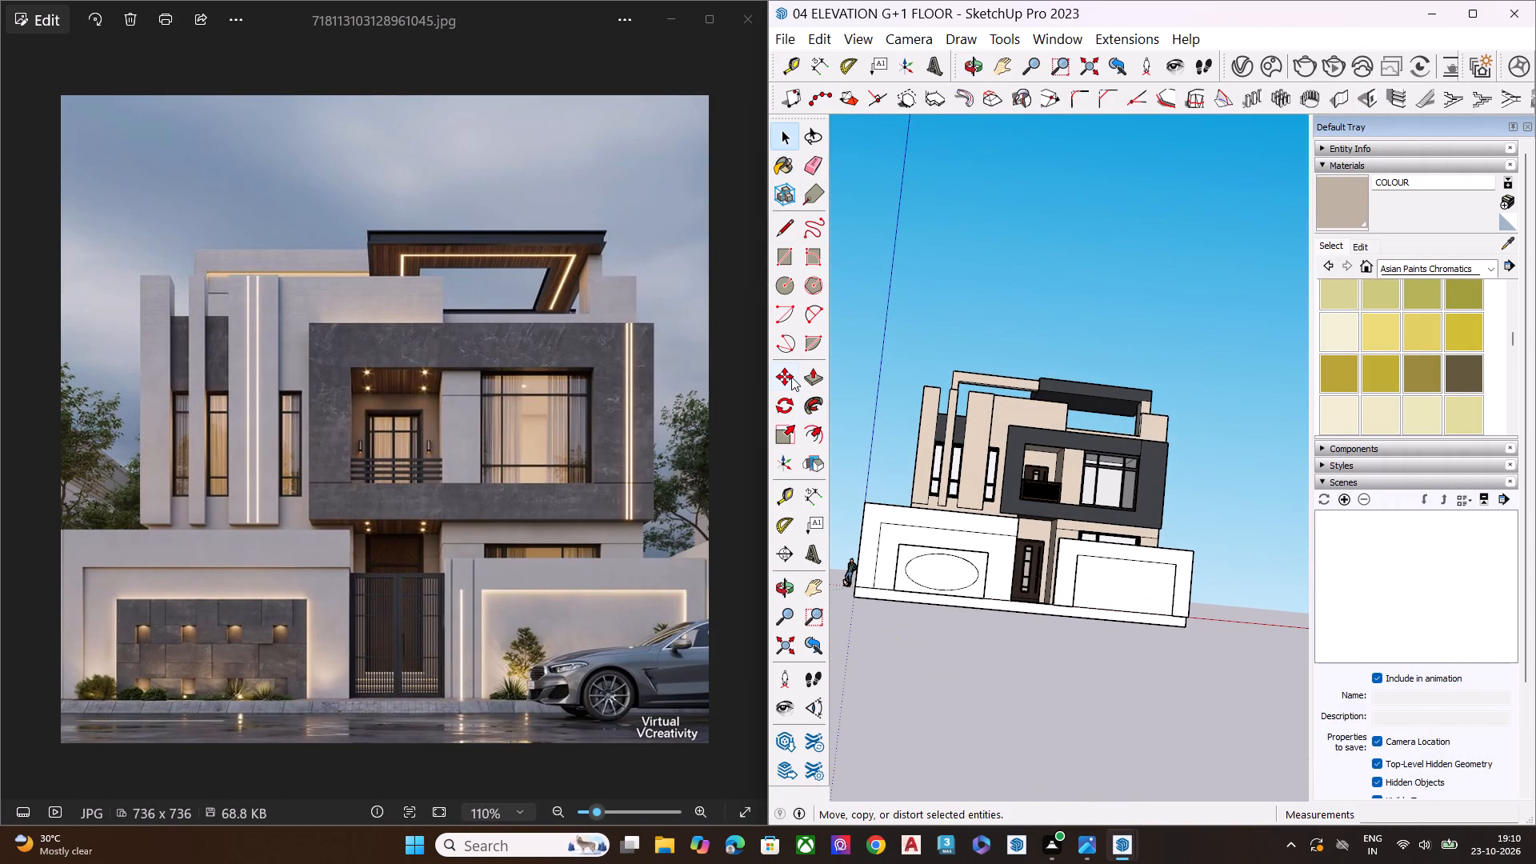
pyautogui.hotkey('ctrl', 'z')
# Examine the whole front elevation straight on and compare it with the reference photo.
pyautogui.scroll(-7, 893, 387)
pyautogui.moveTo(948, 472); pyautogui.dragTo(989, 452, button='middle')
pyautogui.scroll(-1, 989, 452)
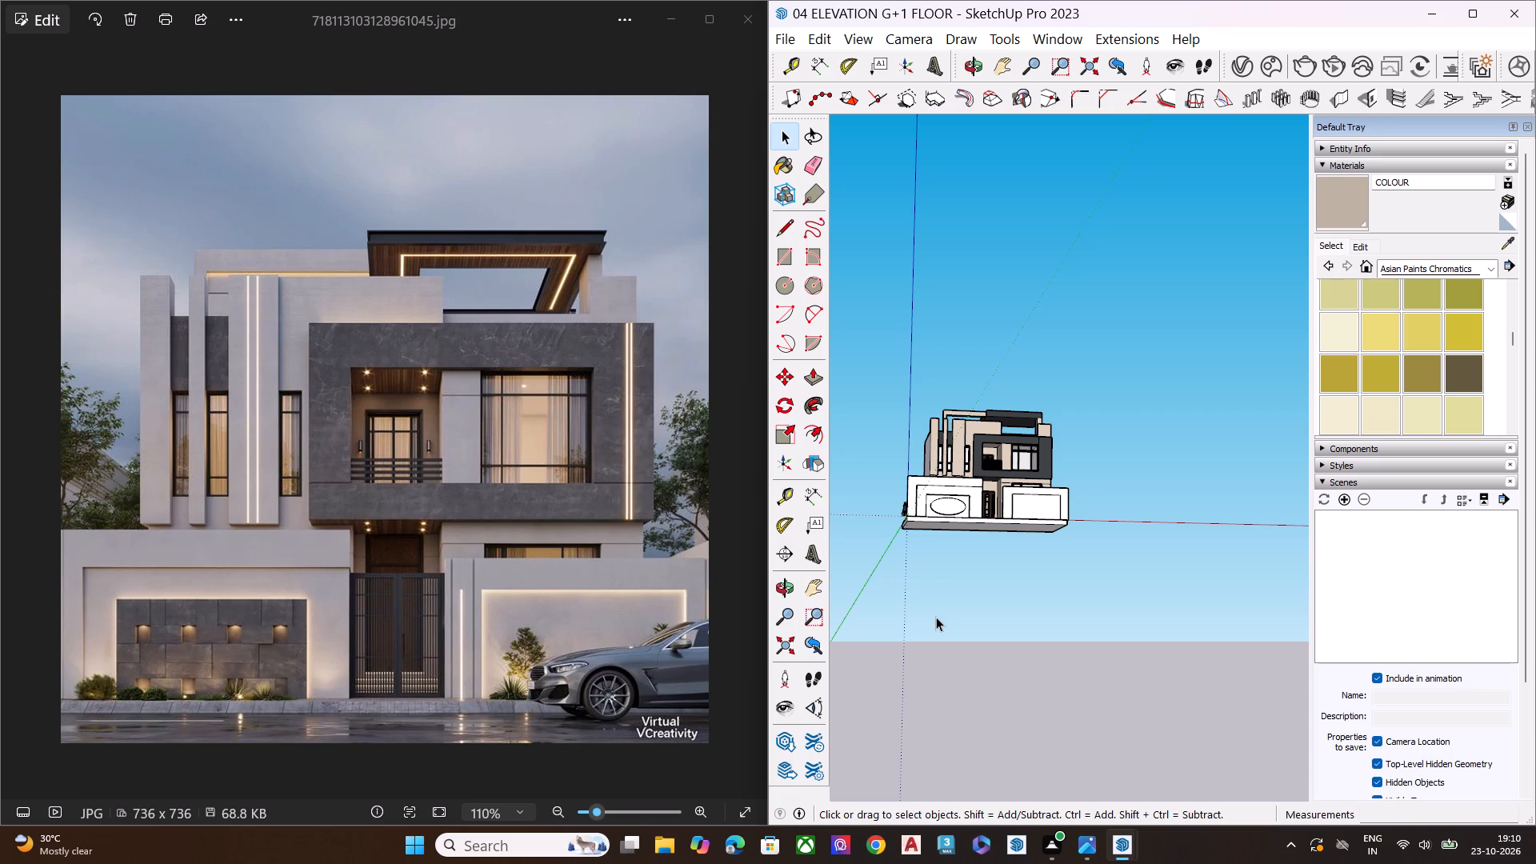
pyautogui.scroll(-7, 1022, 602)
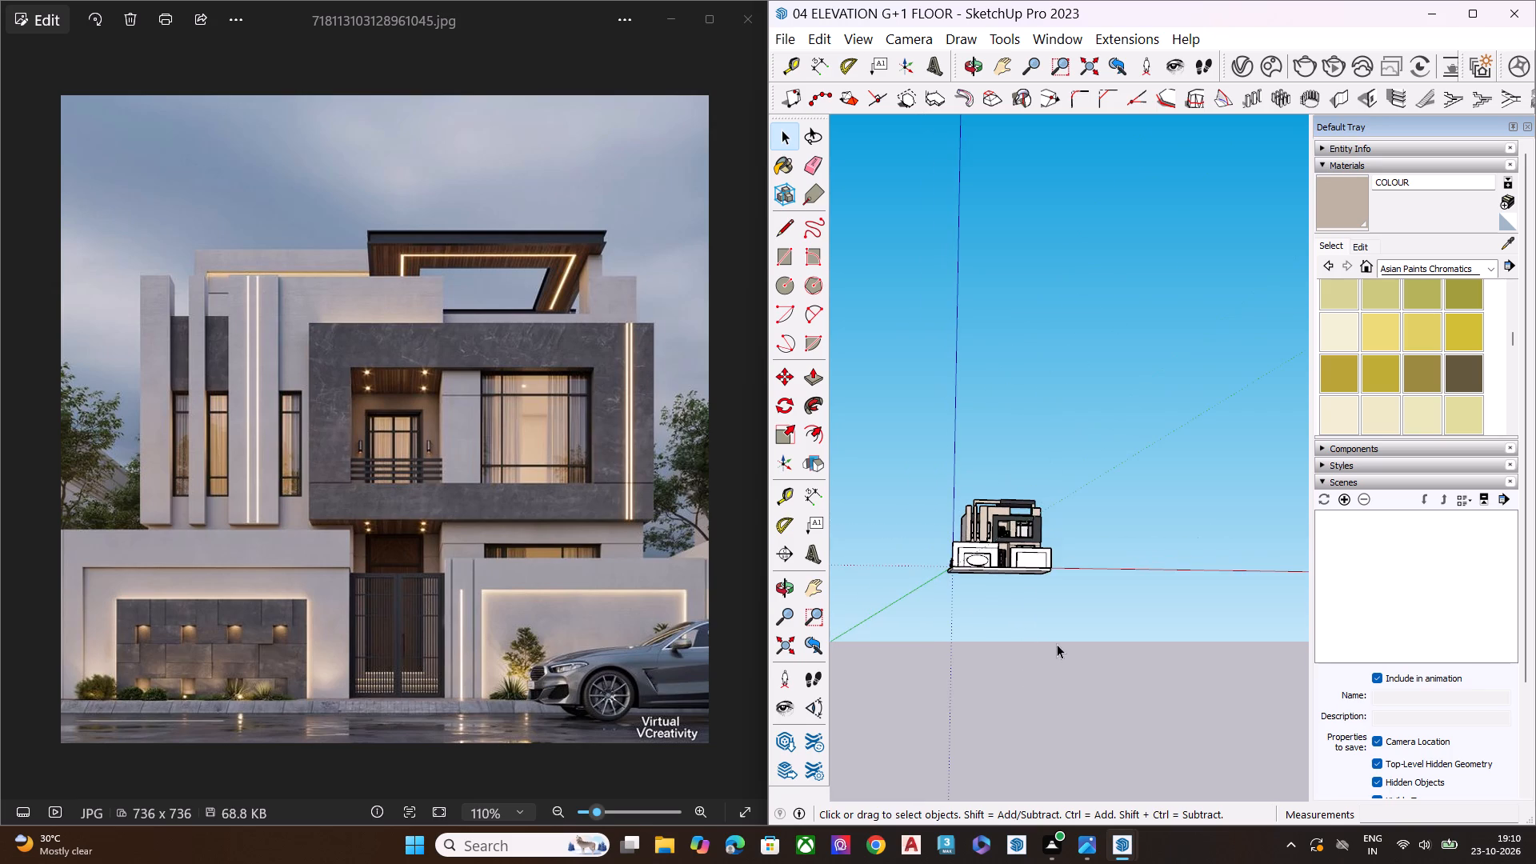
pyautogui.moveTo(1057, 644); pyautogui.dragTo(1070, 734, button='middle')
pyautogui.scroll(10, 1026, 518)
pyautogui.moveTo(1015, 622); pyautogui.dragTo(907, 586, button='middle')
pyautogui.scroll(9, 907, 586)
pyautogui.scroll(-2, 1026, 603)
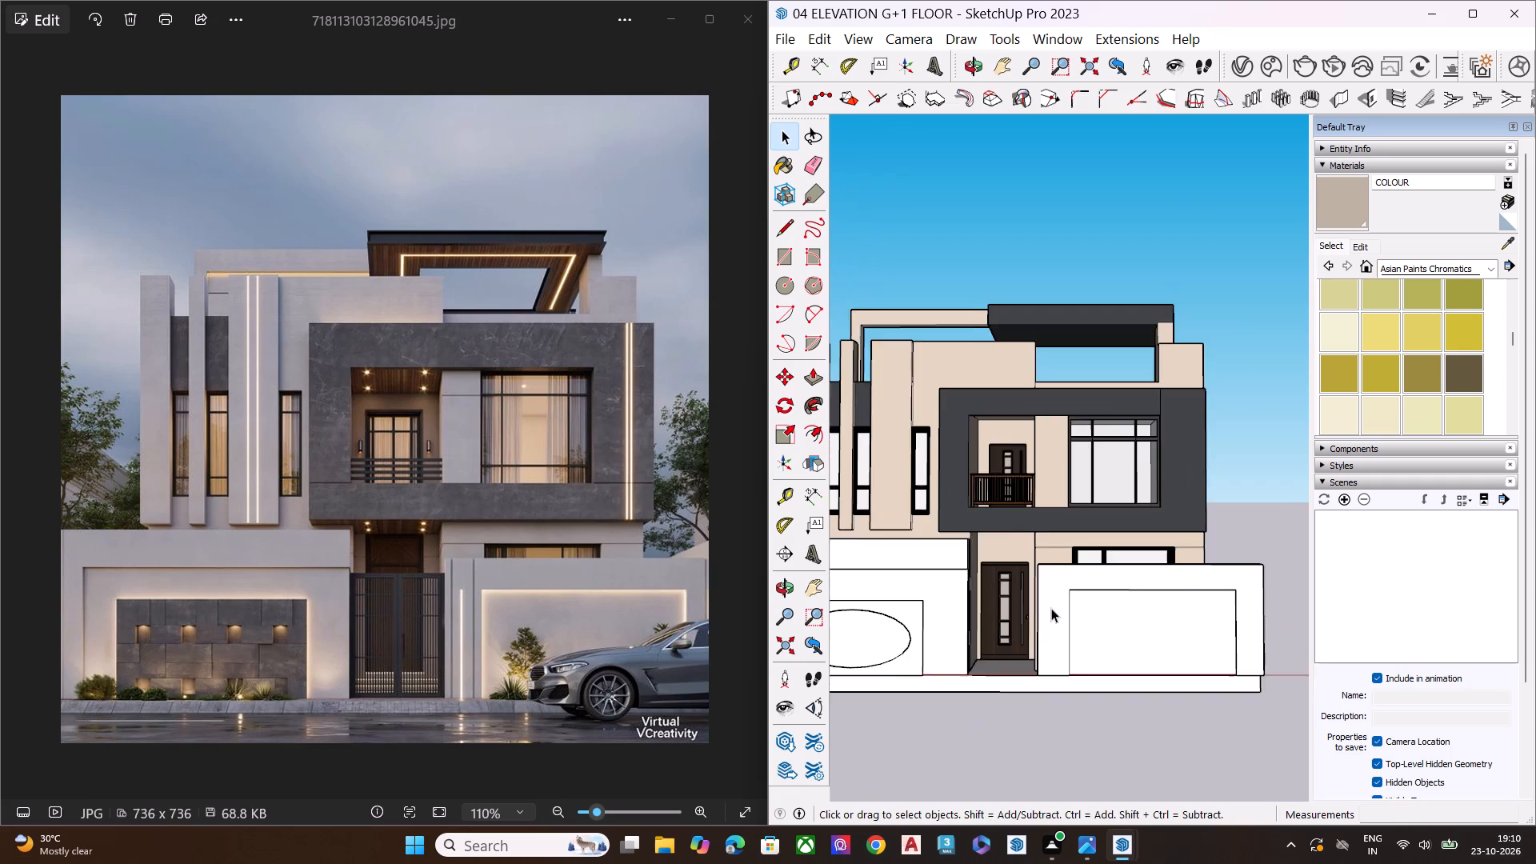
pyautogui.scroll(-2, 1051, 608)
pyautogui.moveTo(970, 616); pyautogui.dragTo(983, 572, button='middle')
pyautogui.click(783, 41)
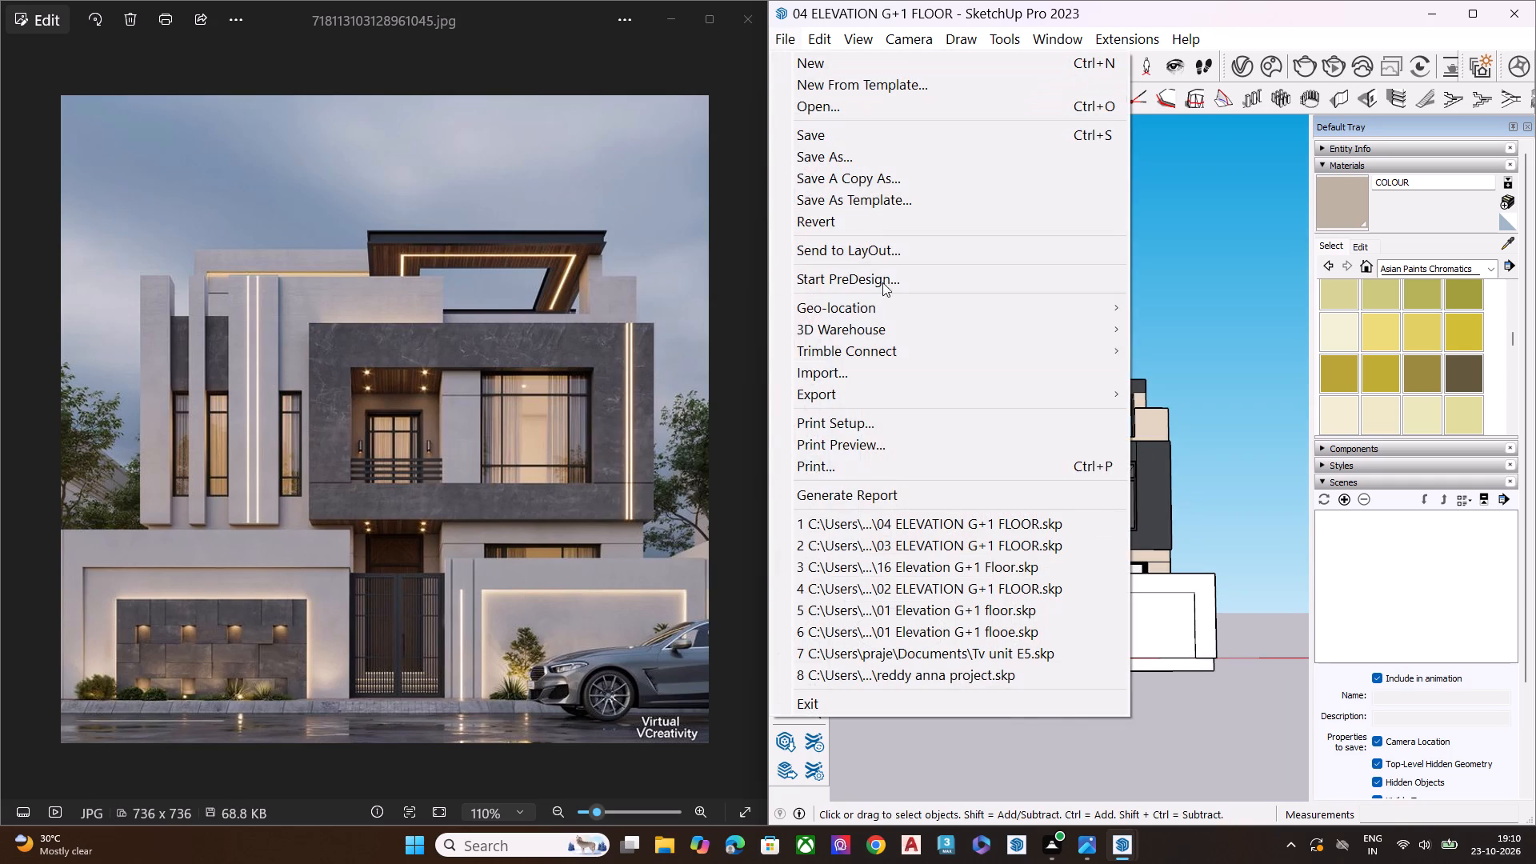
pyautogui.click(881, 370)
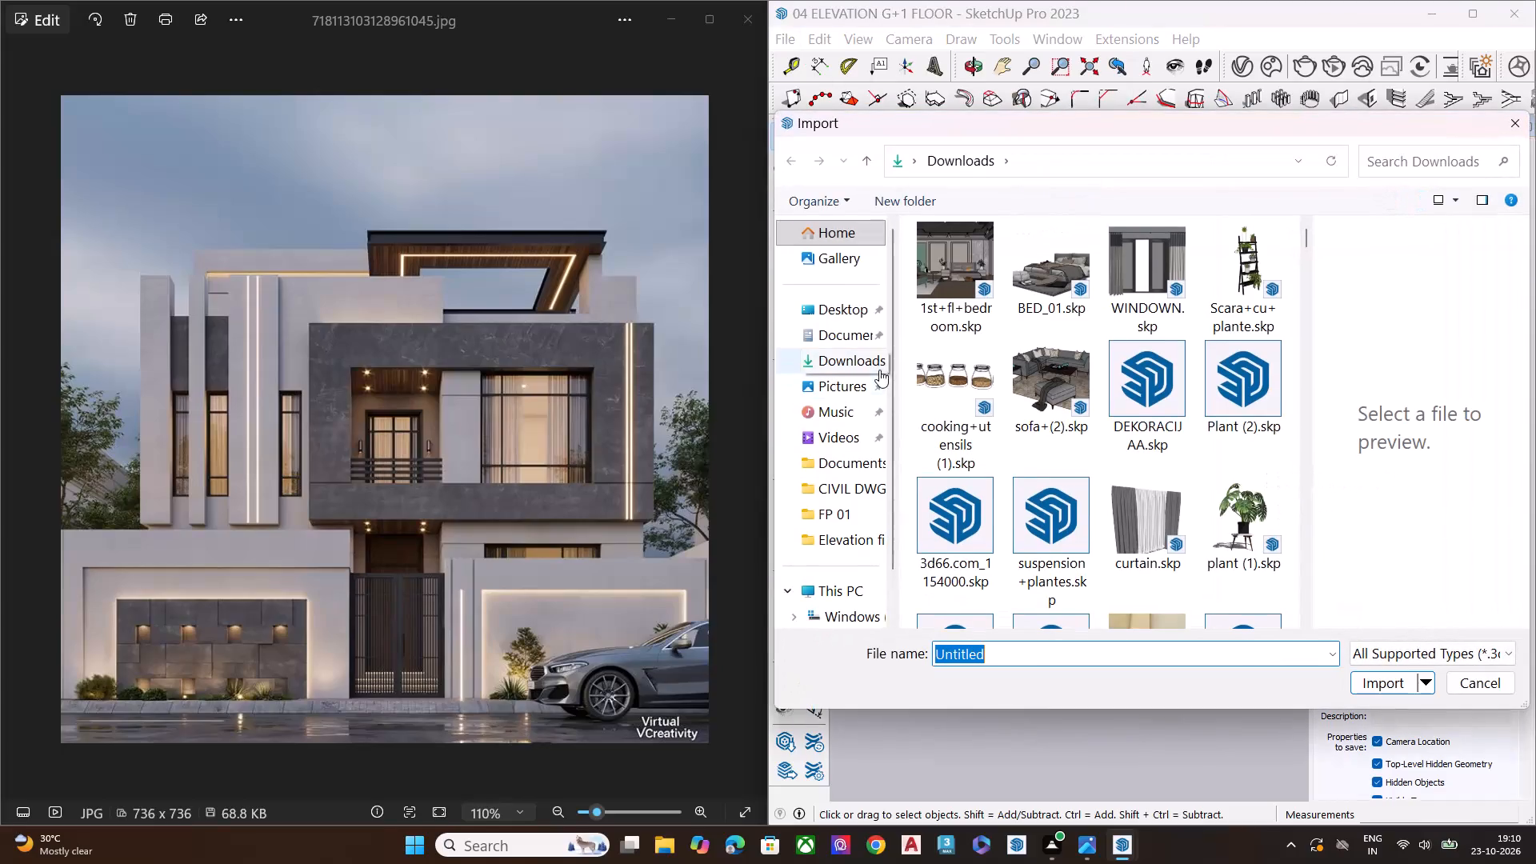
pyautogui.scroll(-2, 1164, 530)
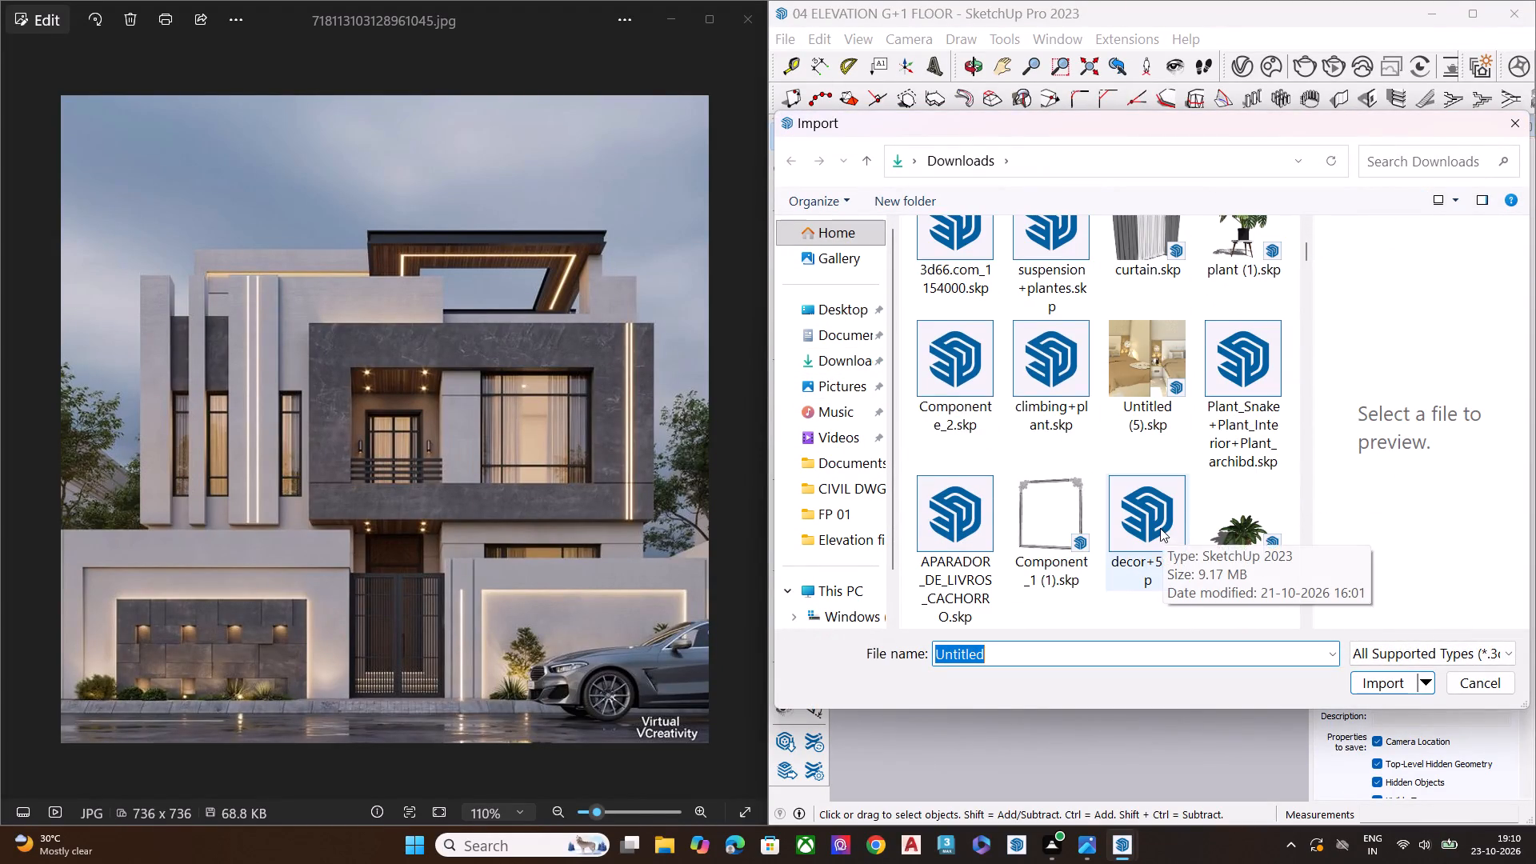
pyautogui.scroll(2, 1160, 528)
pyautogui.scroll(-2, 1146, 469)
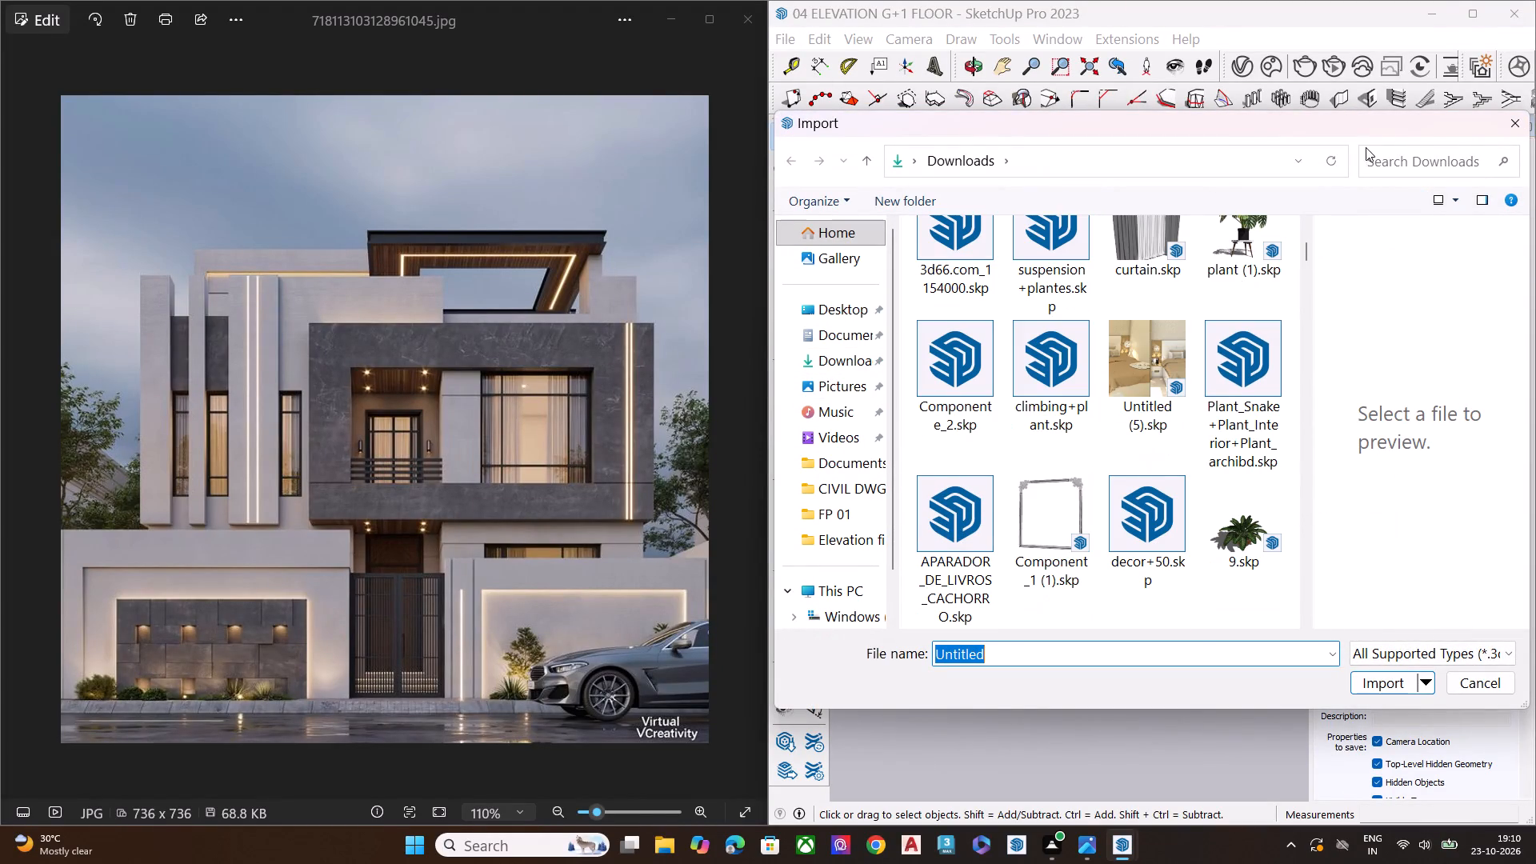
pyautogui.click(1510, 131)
# Import the curtain.skp model from Downloads and place it on the ground beside the boundary wall's end.
pyautogui.moveTo(980, 590); pyautogui.dragTo(981, 645, button='middle')
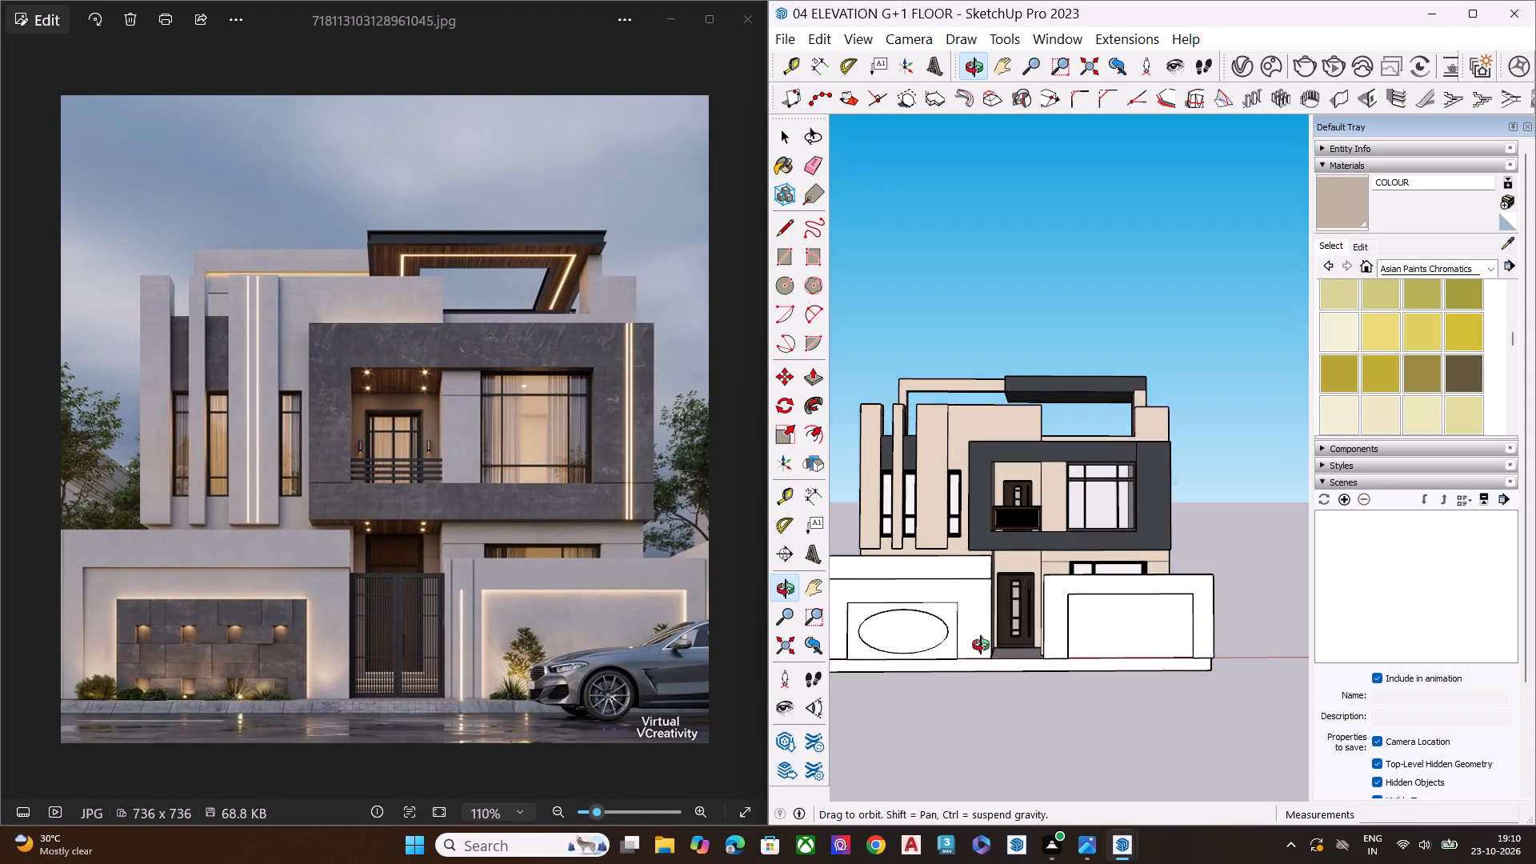
pyautogui.moveTo(981, 645); pyautogui.dragTo(981, 665, button='middle')
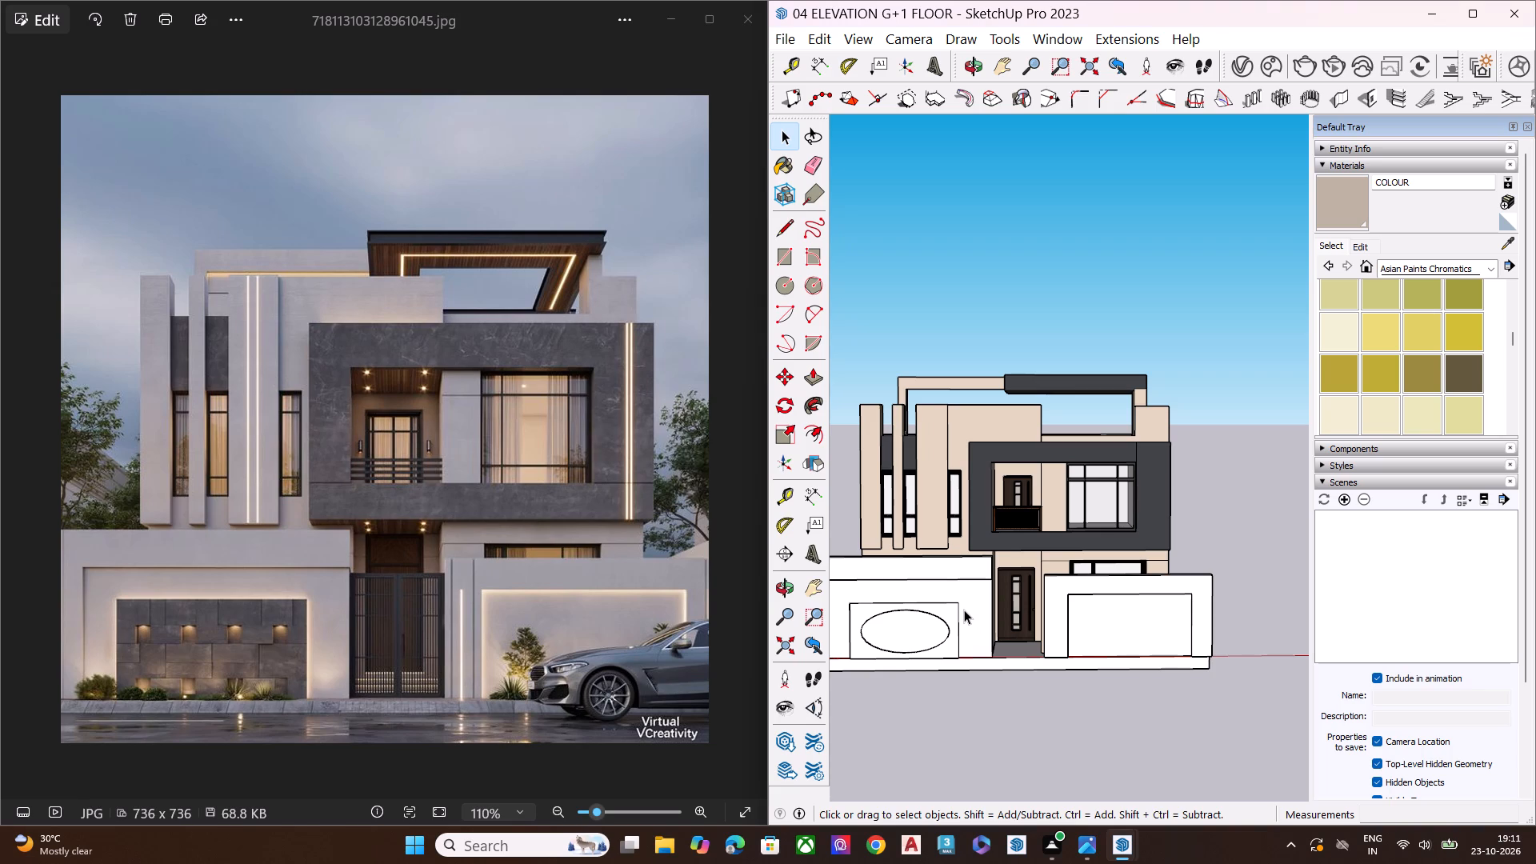
pyautogui.click(791, 32)
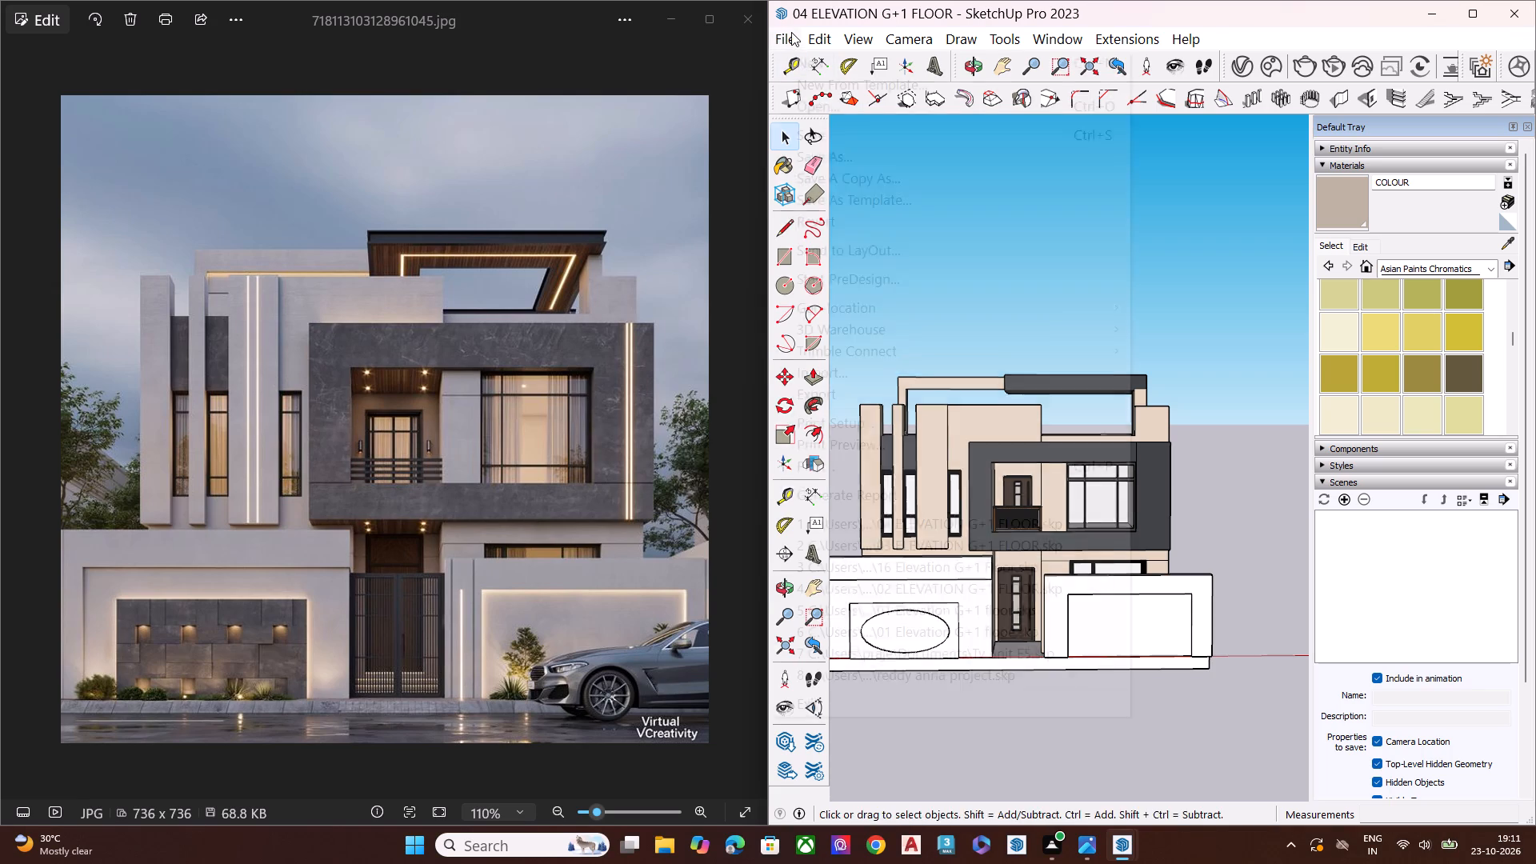
pyautogui.click(851, 365)
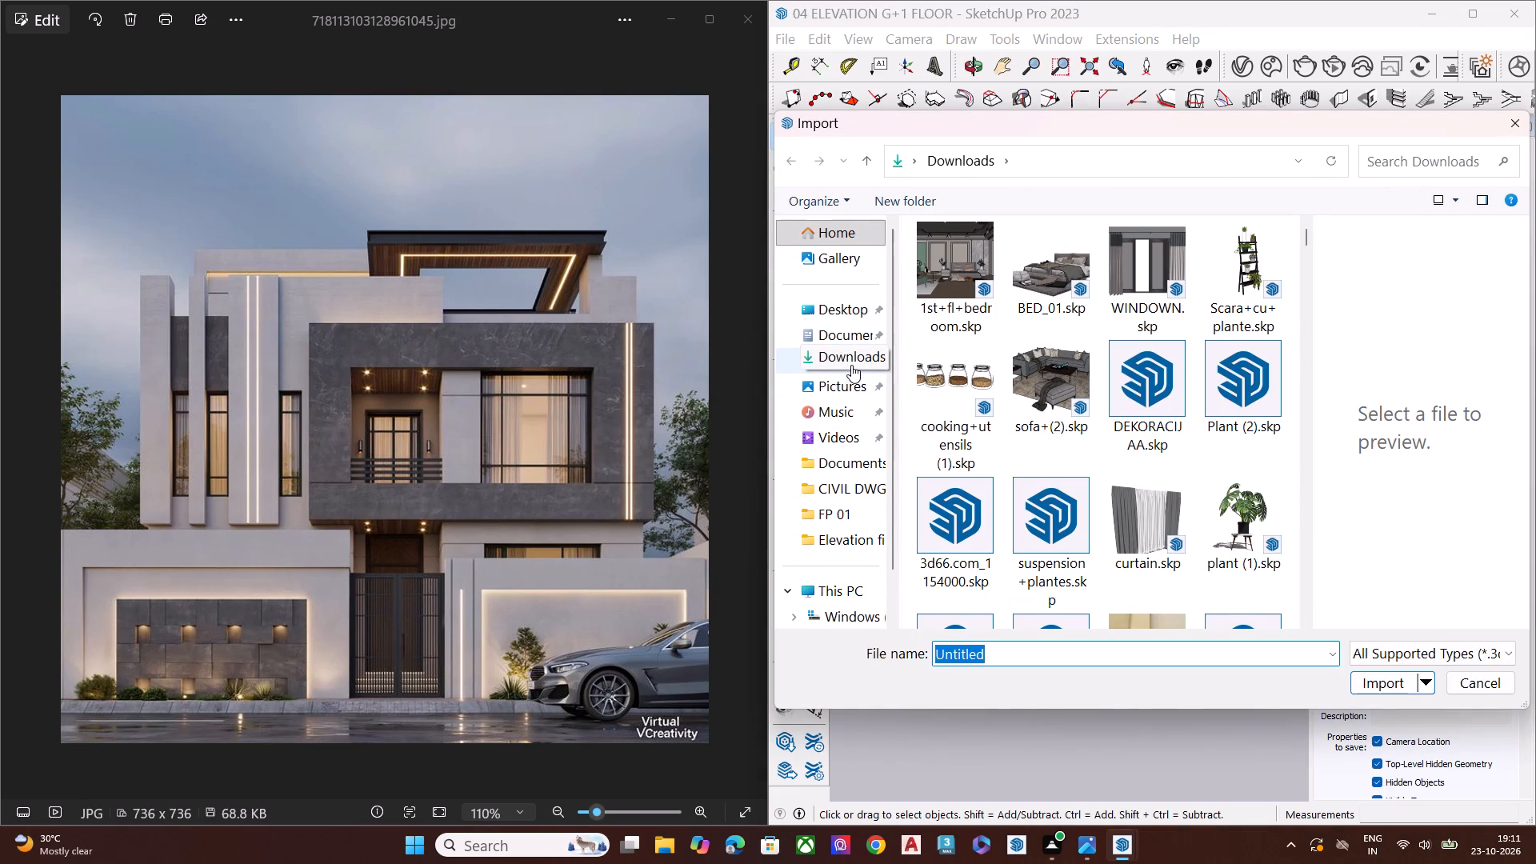
pyautogui.click(1113, 513)
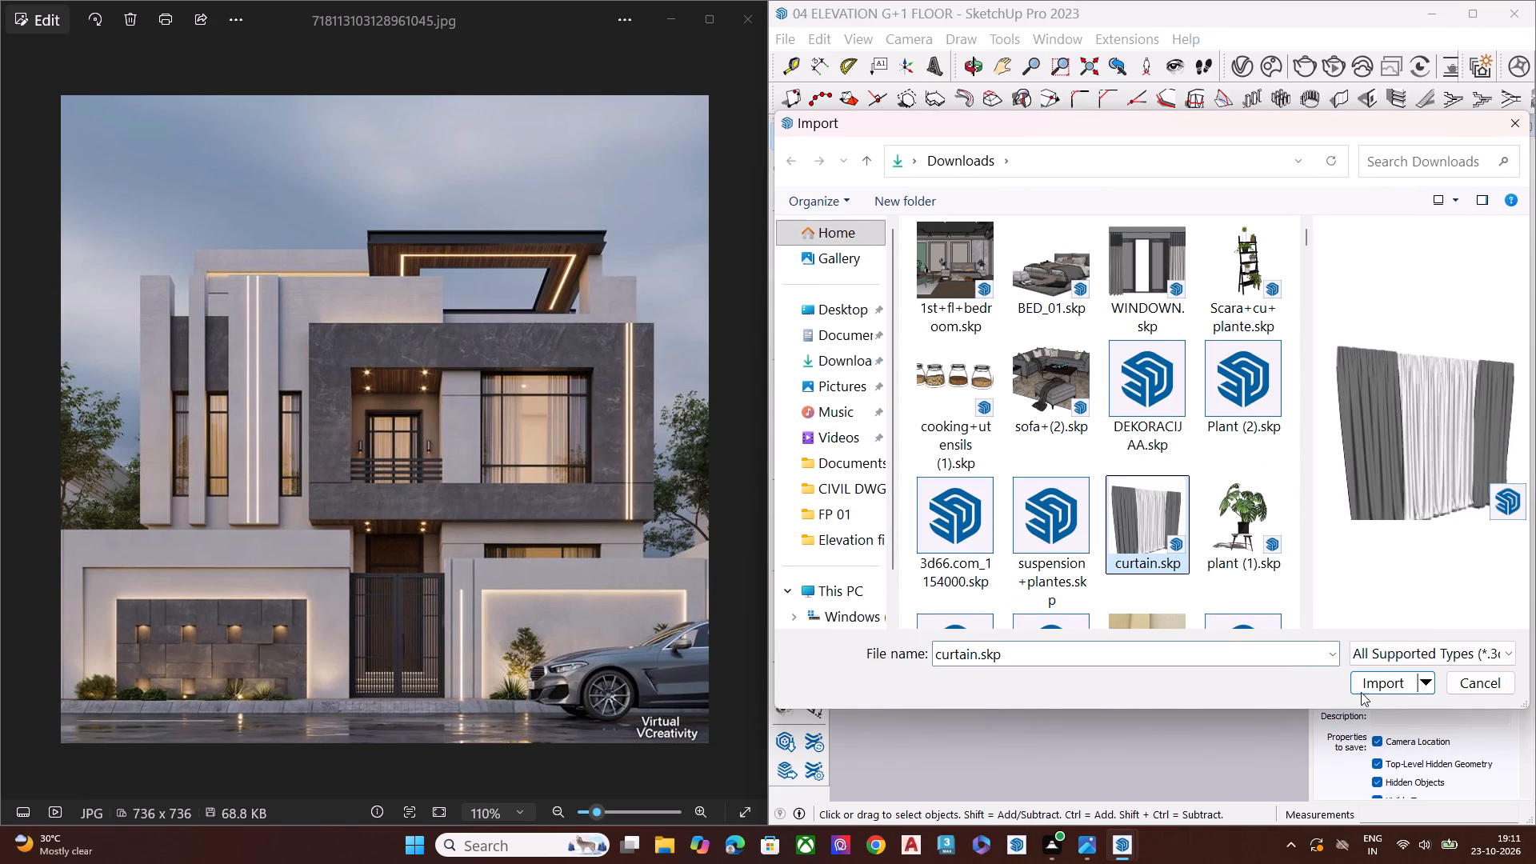
pyautogui.click(1386, 686)
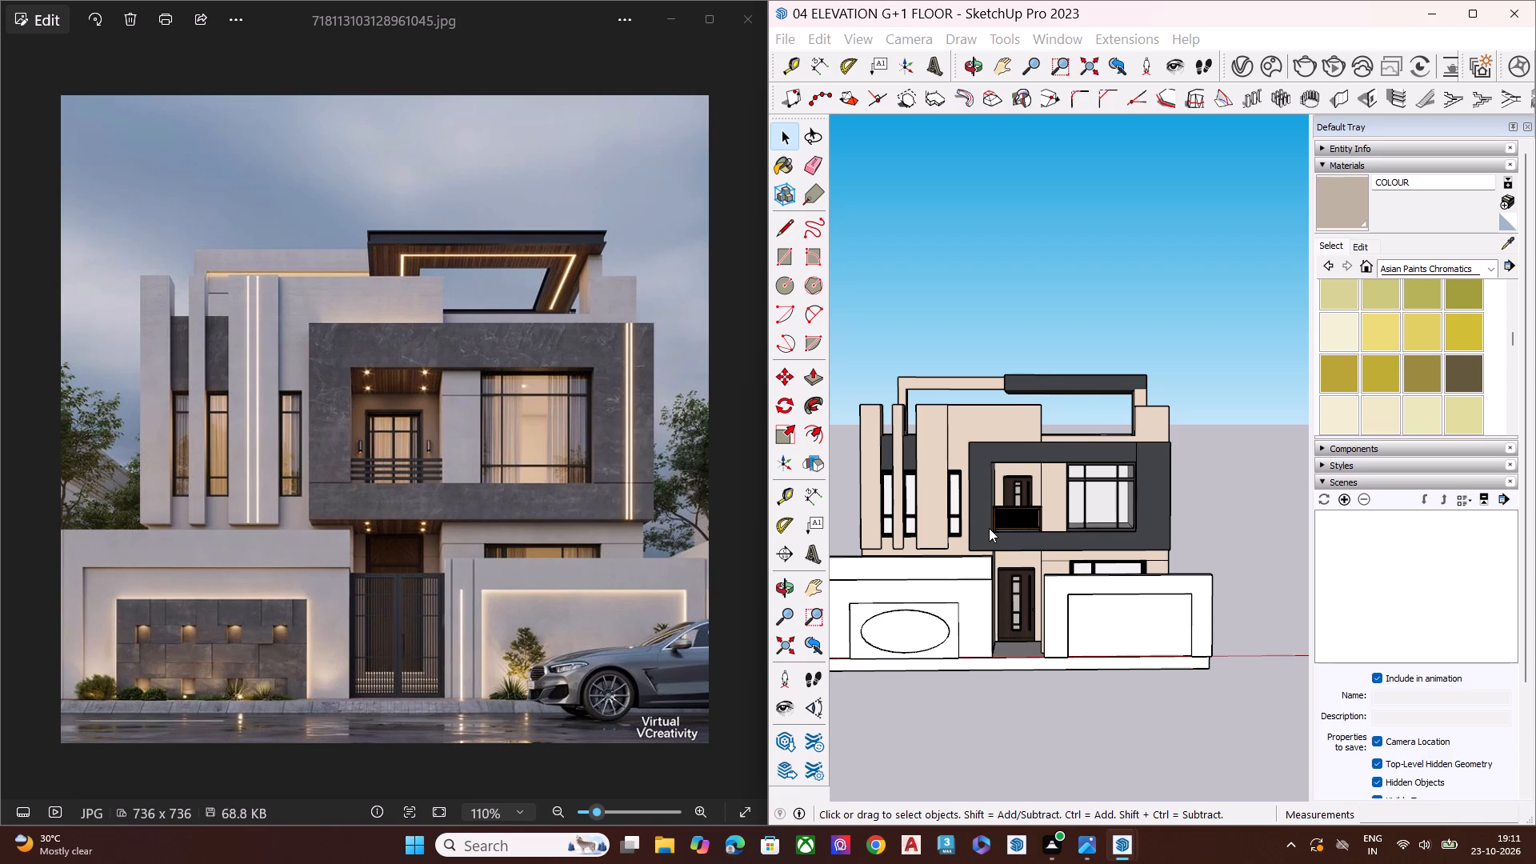
pyautogui.scroll(-2, 1079, 442)
pyautogui.scroll(1, 1067, 453)
pyautogui.scroll(-6, 1066, 454)
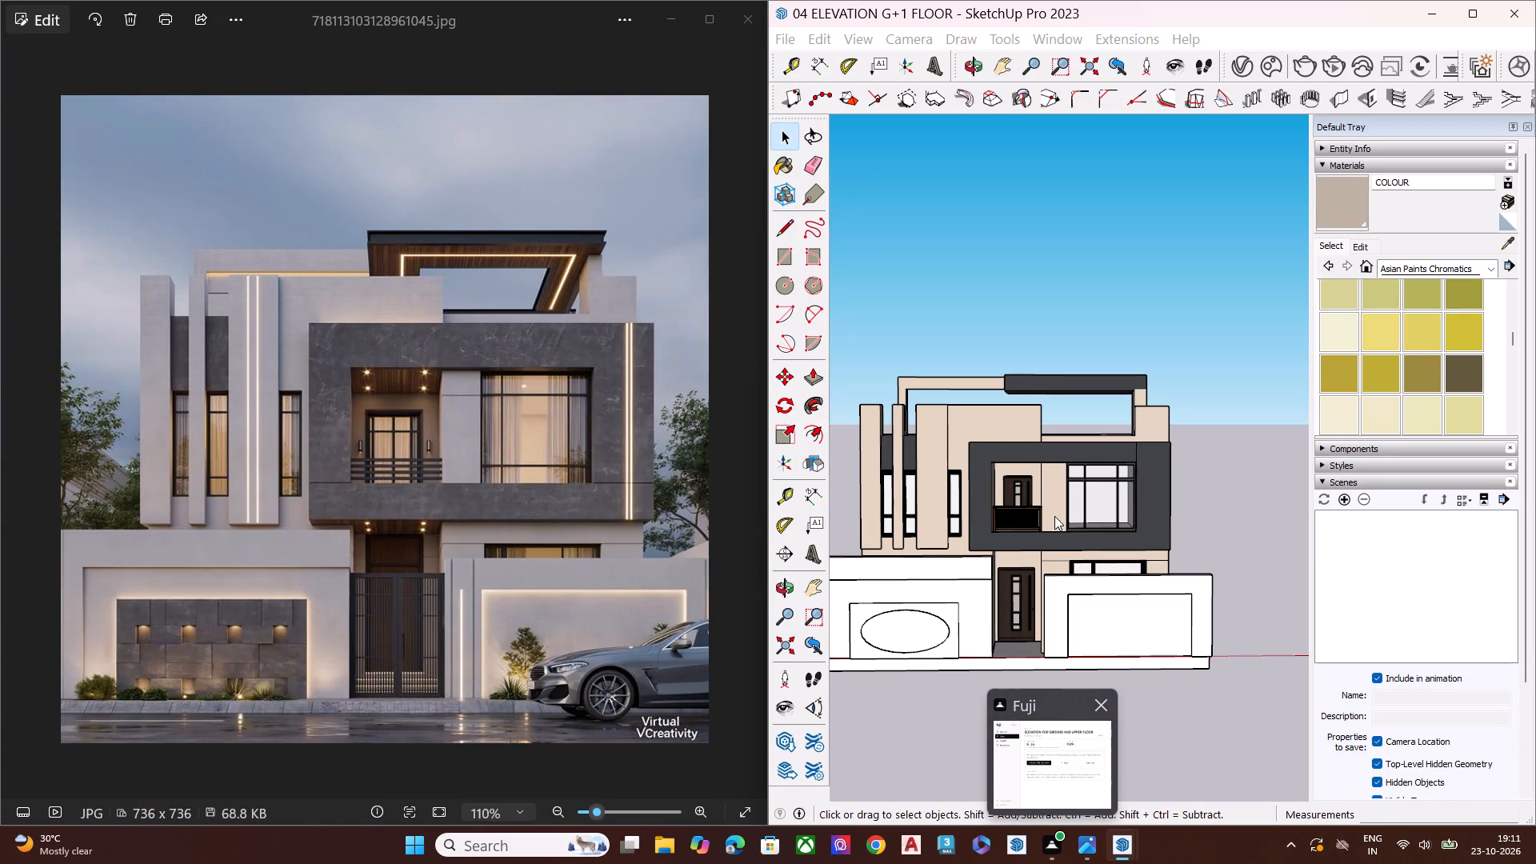
pyautogui.scroll(-6, 1087, 557)
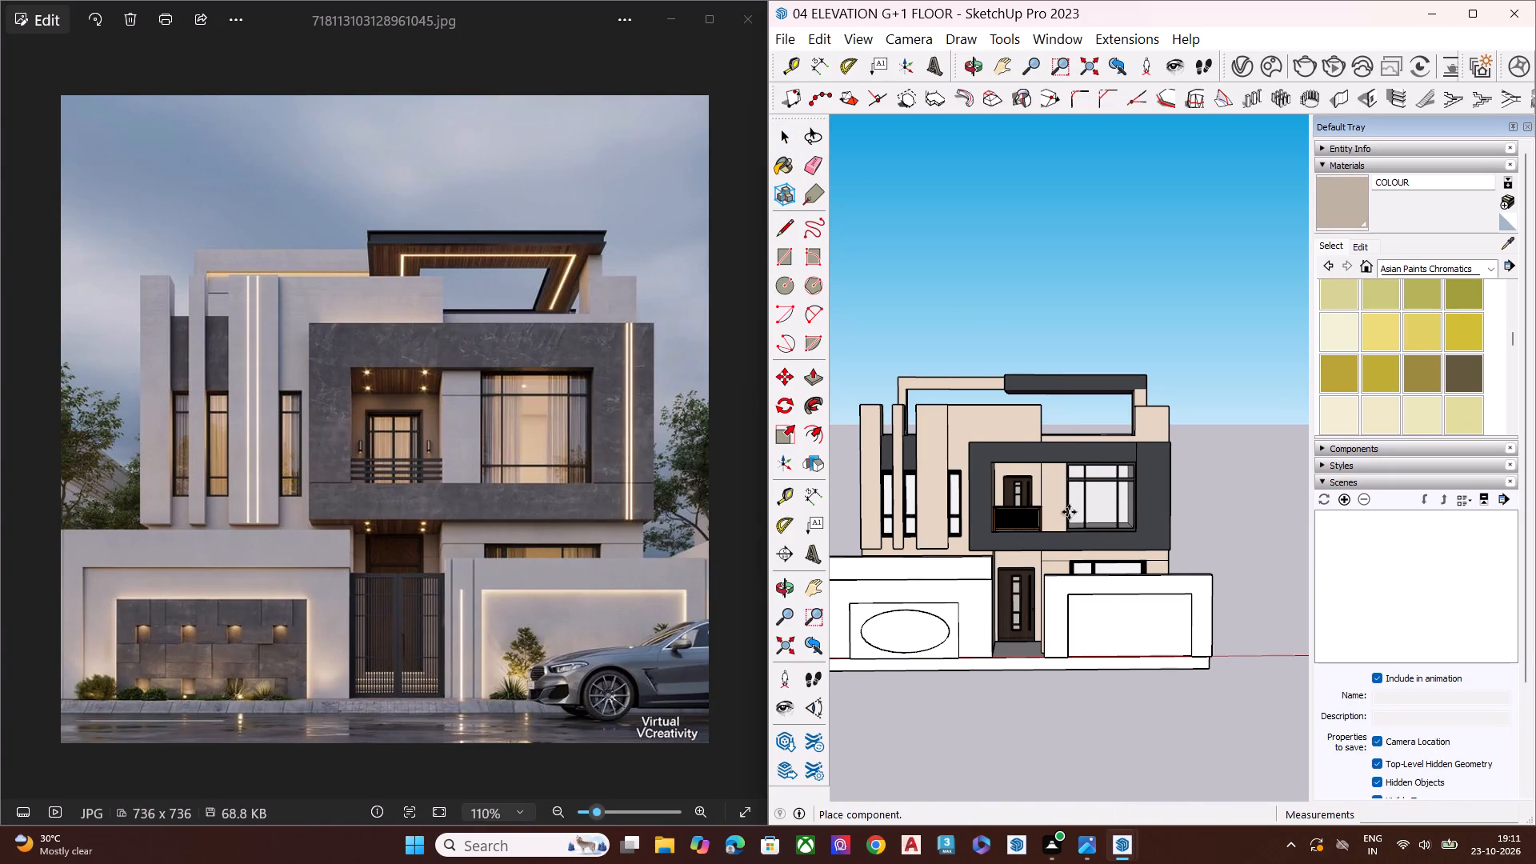
pyautogui.moveTo(1008, 584); pyautogui.dragTo(1359, 574, button='middle')
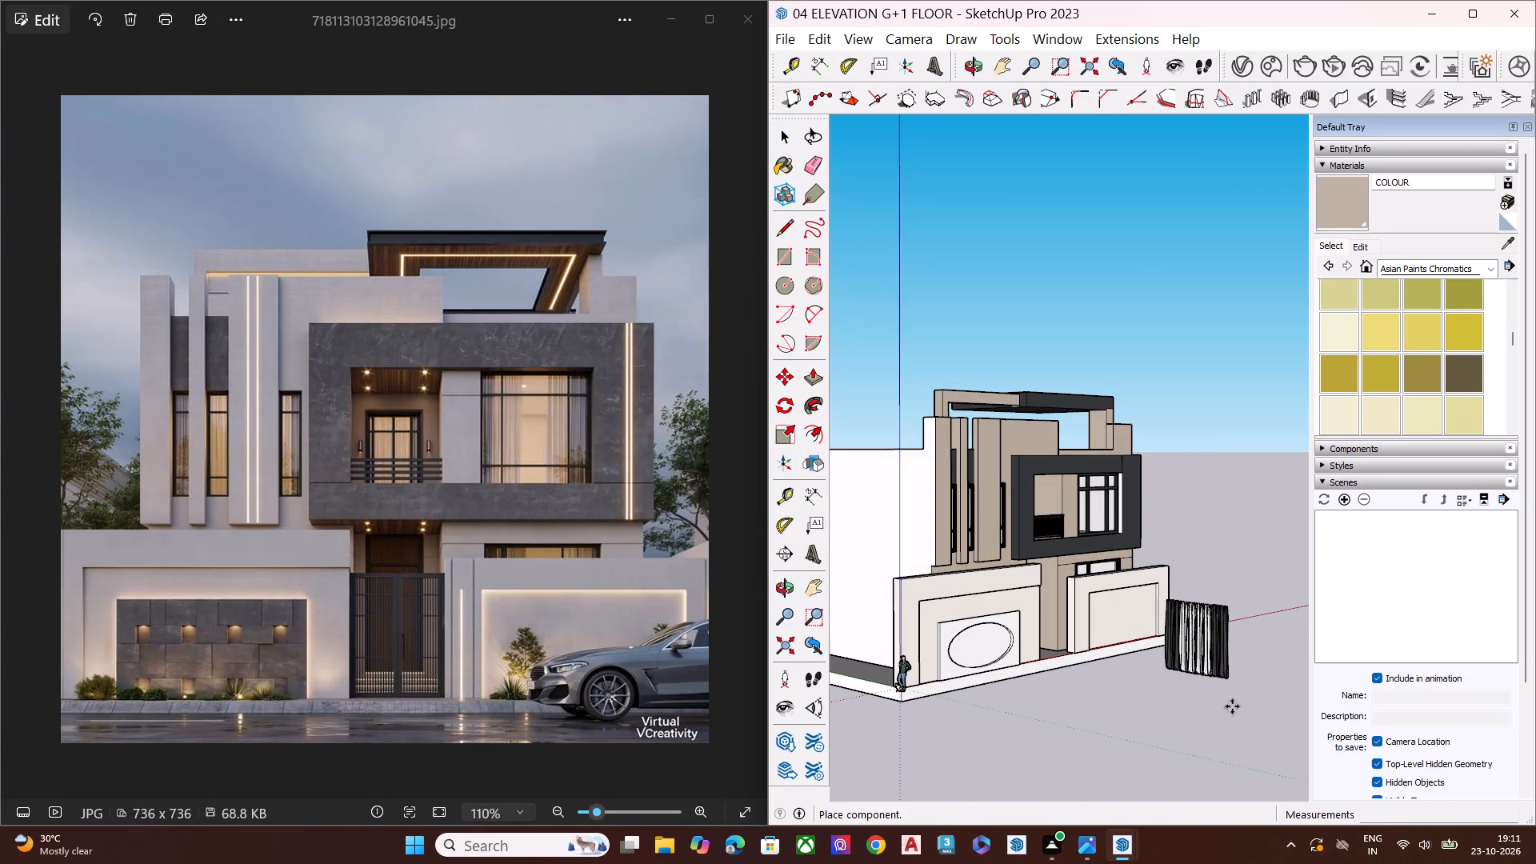
pyautogui.click(1252, 654)
# Rotate the imported curtain 90 degrees horizontally about its bottom corner so it runs parallel to the front elevation.
pyautogui.scroll(7, 1194, 658)
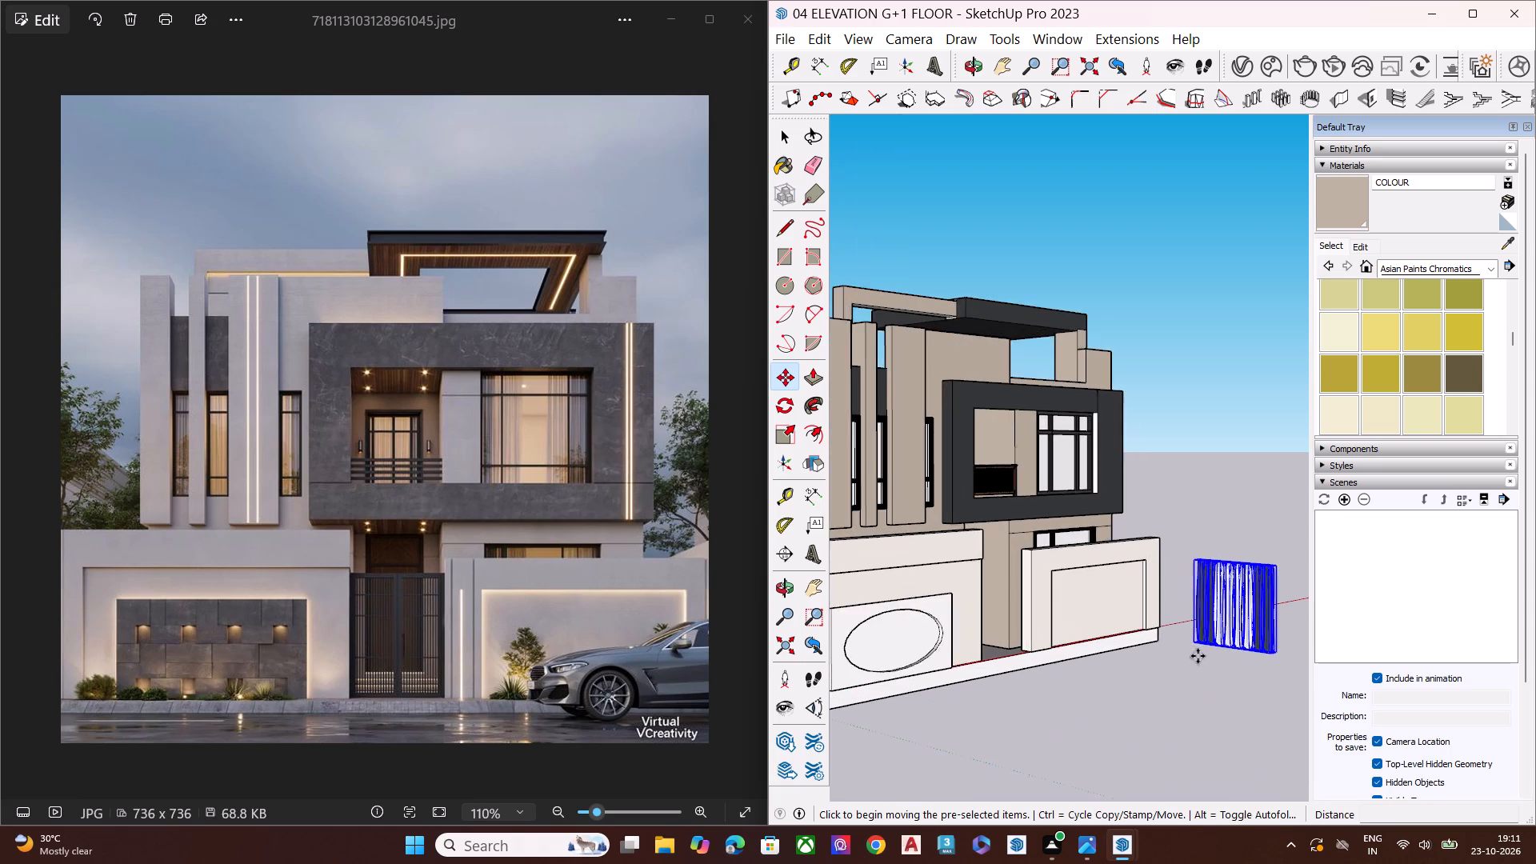
pyautogui.scroll(1, 1278, 643)
pyautogui.scroll(-2, 1279, 643)
pyautogui.scroll(2, 1289, 643)
pyautogui.scroll(-1, 1299, 643)
pyautogui.scroll(14, 1300, 643)
pyautogui.press('space')
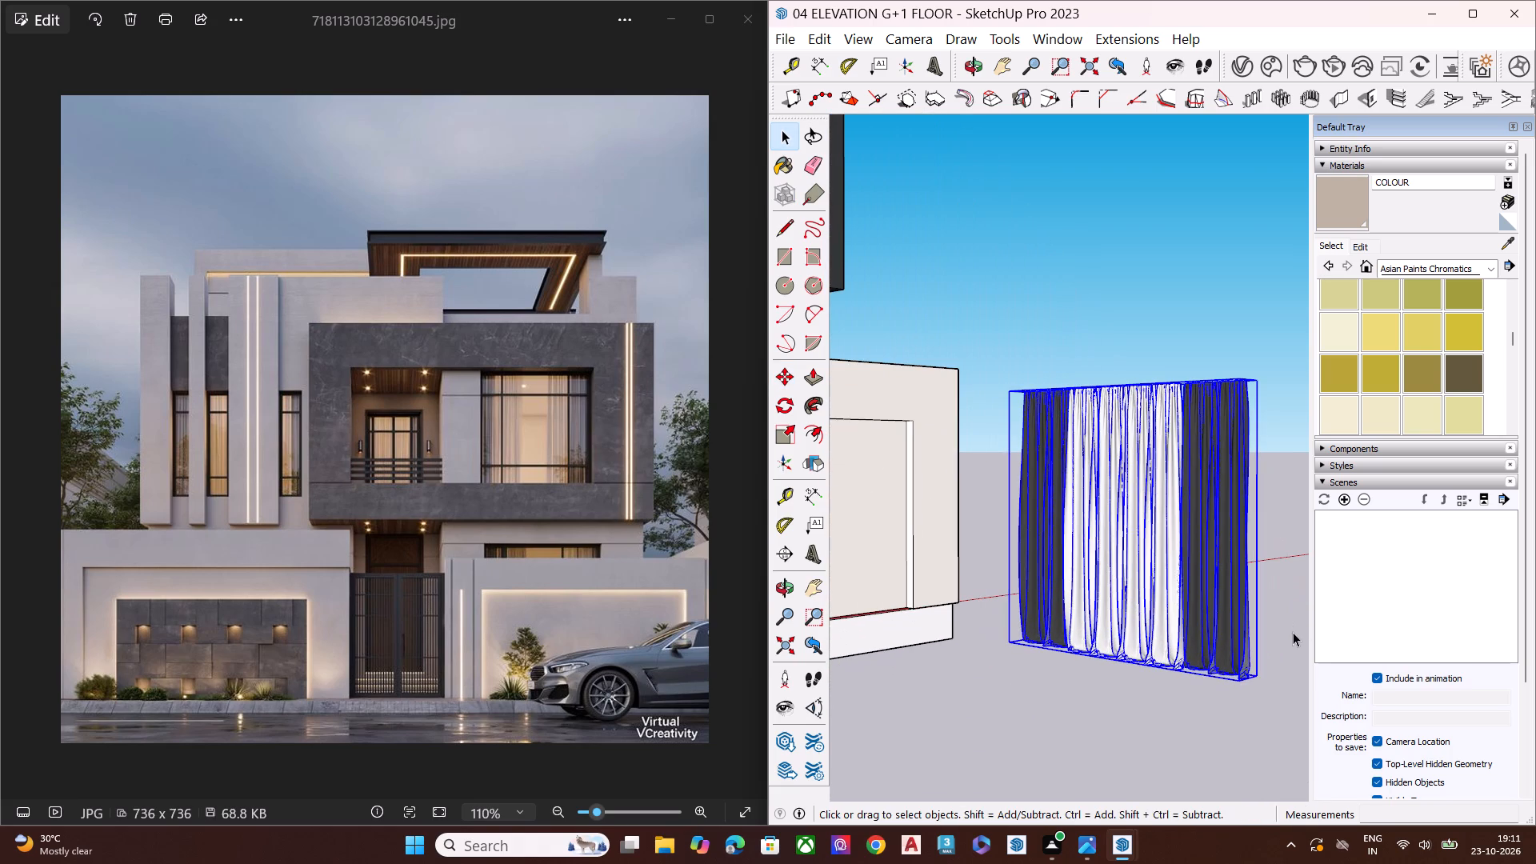
pyautogui.press('q')
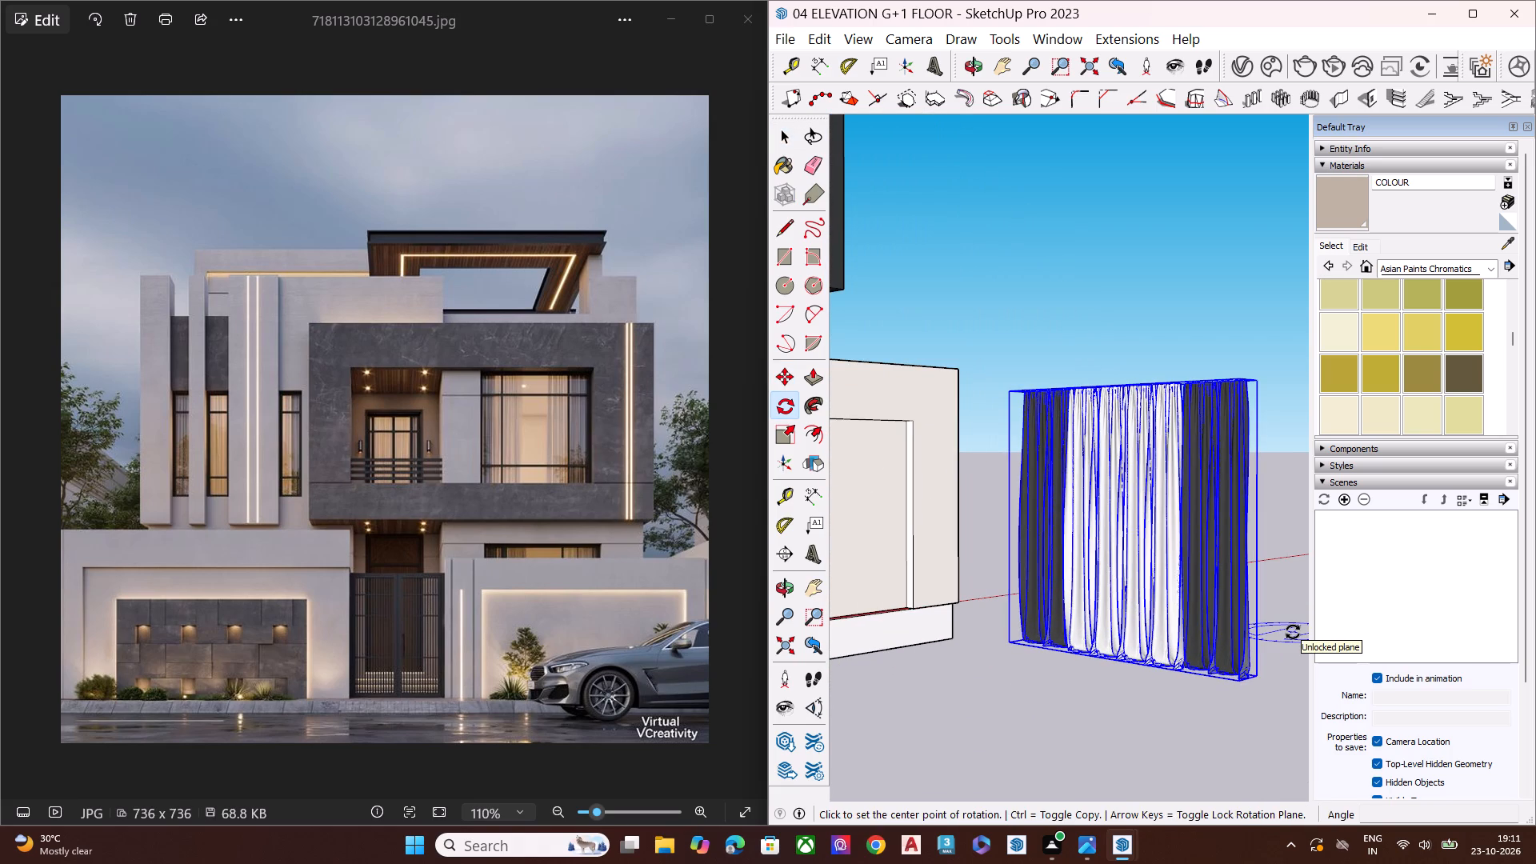
pyautogui.scroll(-6, 893, 606)
pyautogui.moveTo(1005, 636); pyautogui.dragTo(974, 734, button='middle')
pyautogui.scroll(1, 975, 731)
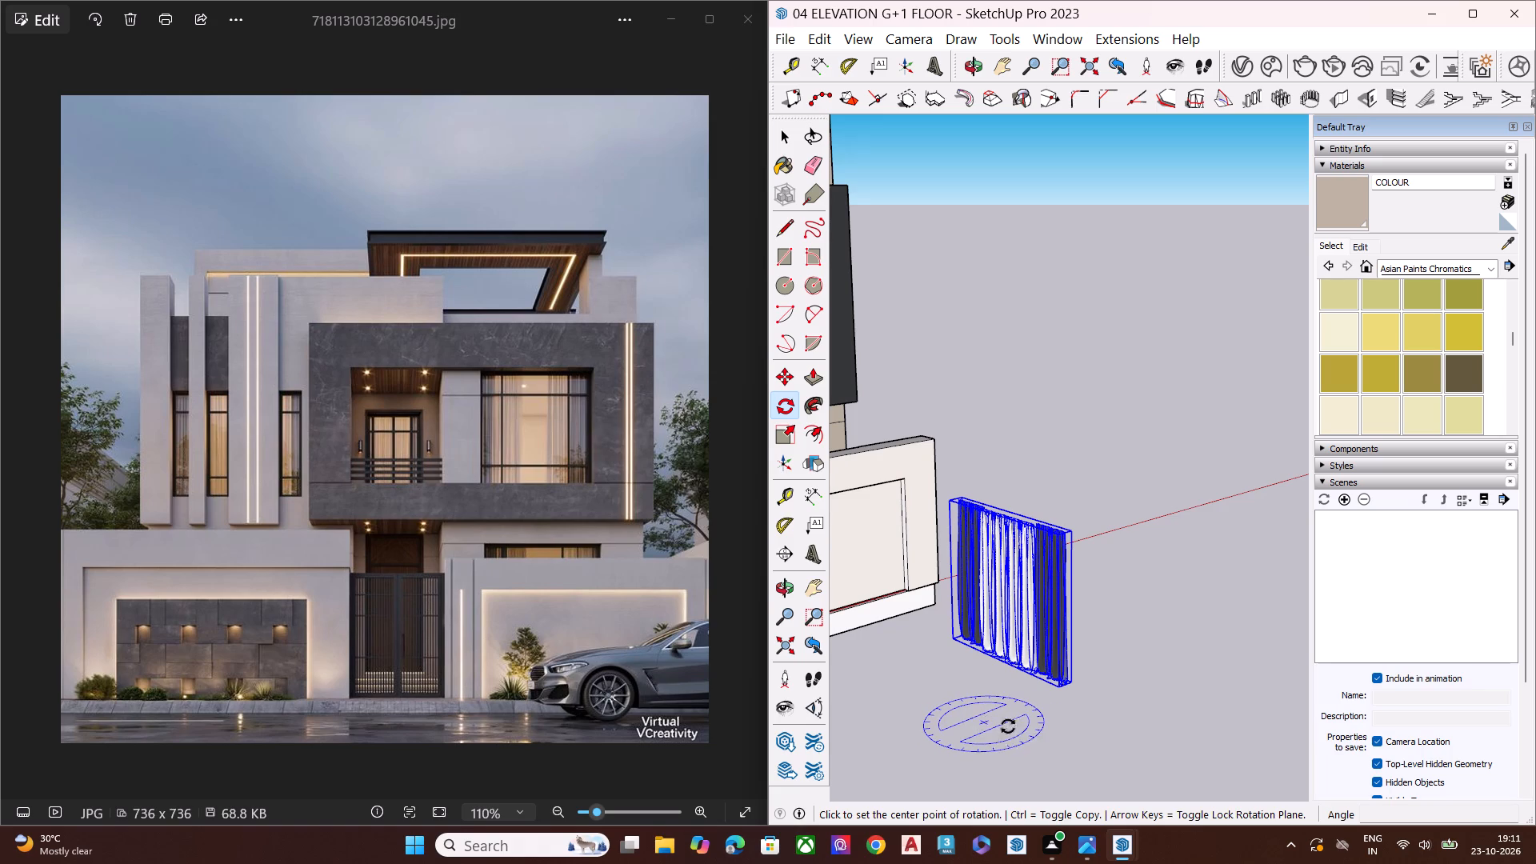
pyautogui.moveTo(1068, 730); pyautogui.dragTo(970, 778, button='middle')
pyautogui.scroll(5, 998, 751)
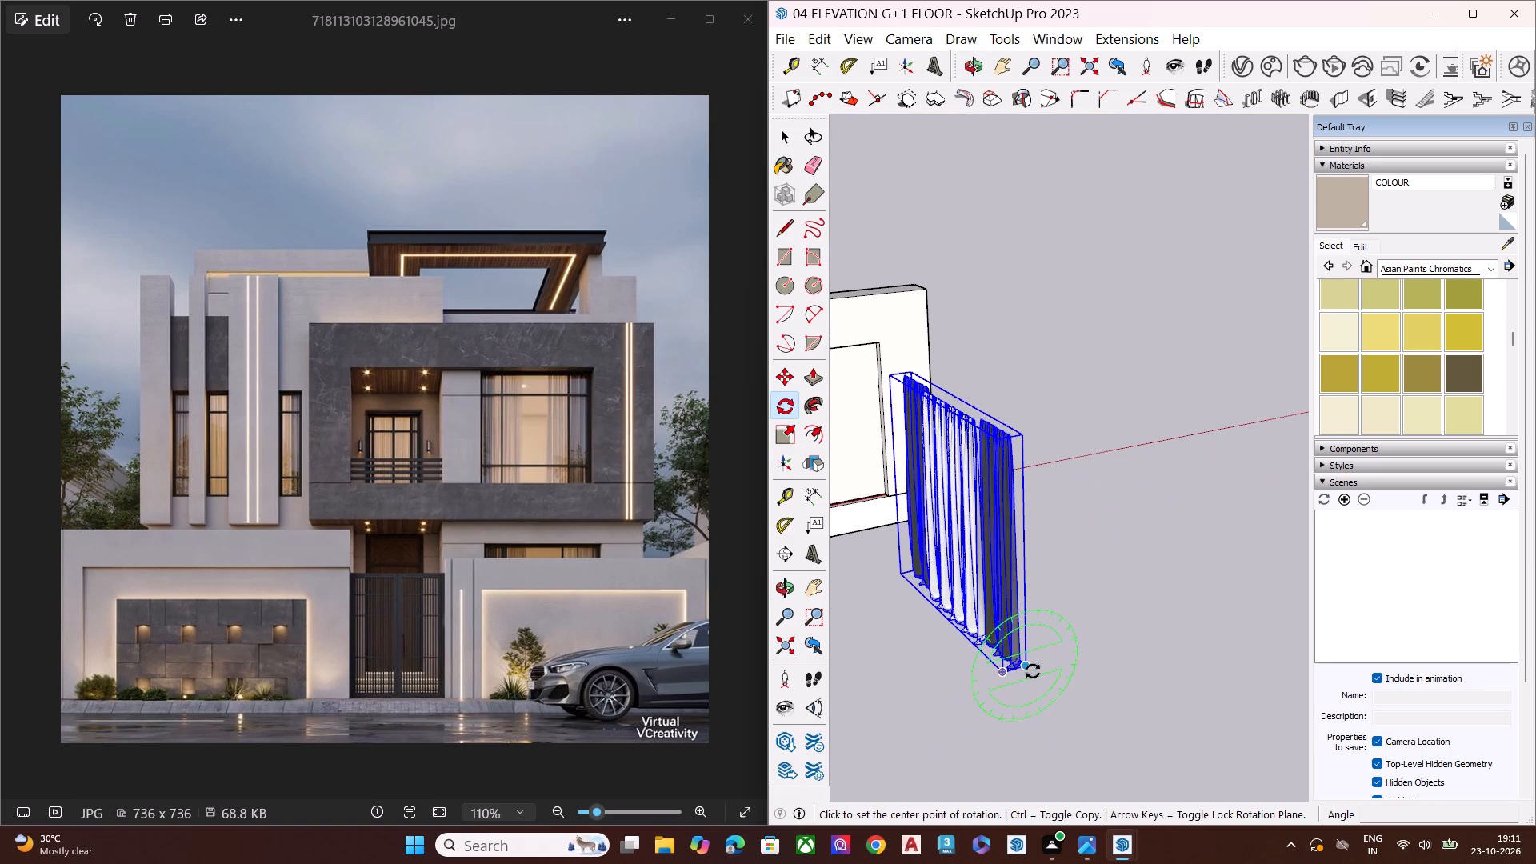
pyautogui.click(1008, 678)
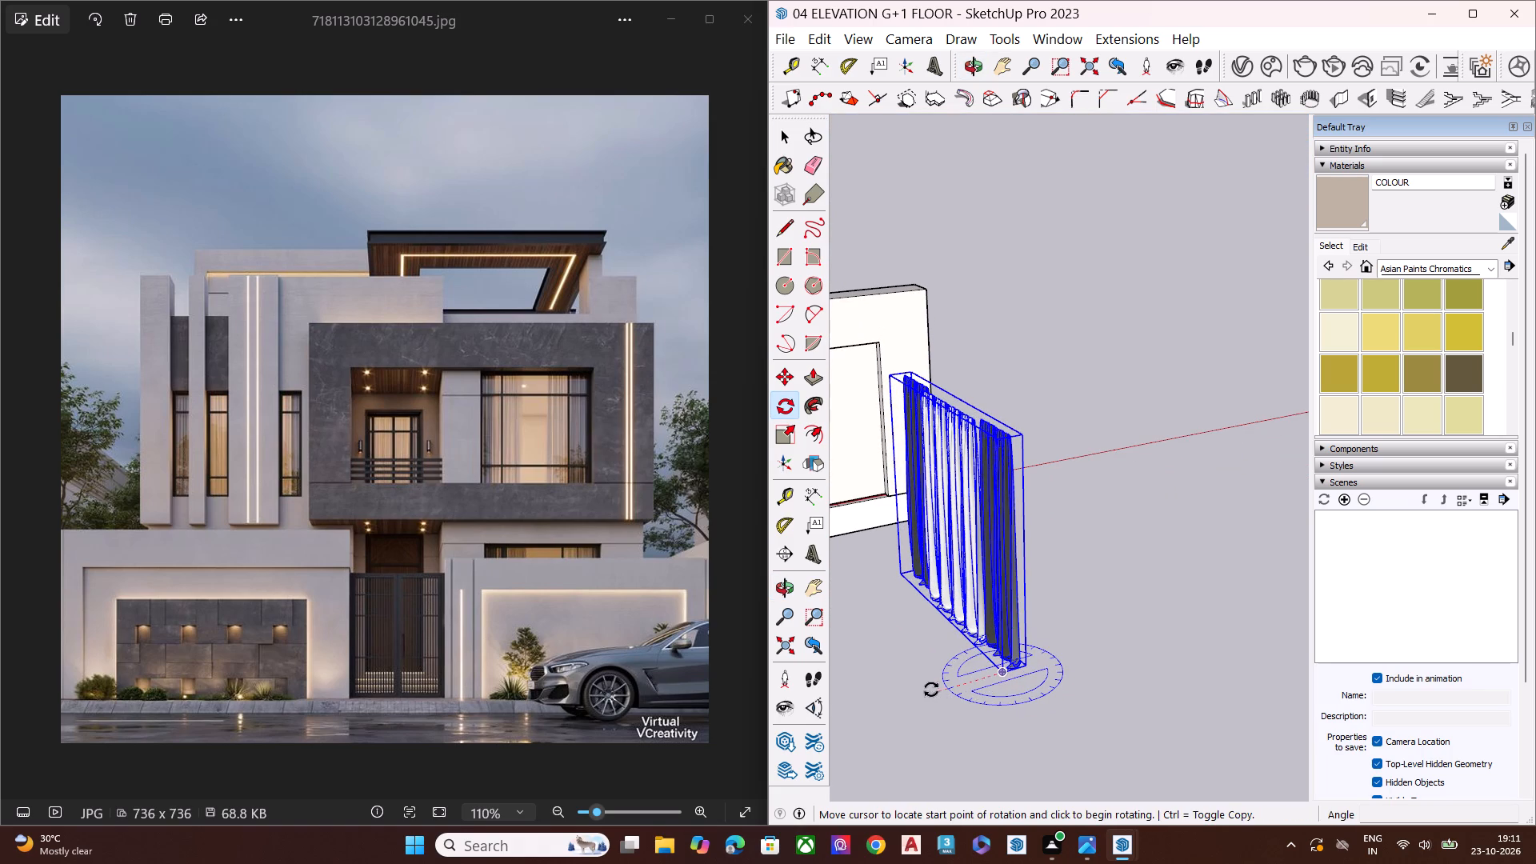
pyautogui.click(931, 690)
pyautogui.click(1036, 707)
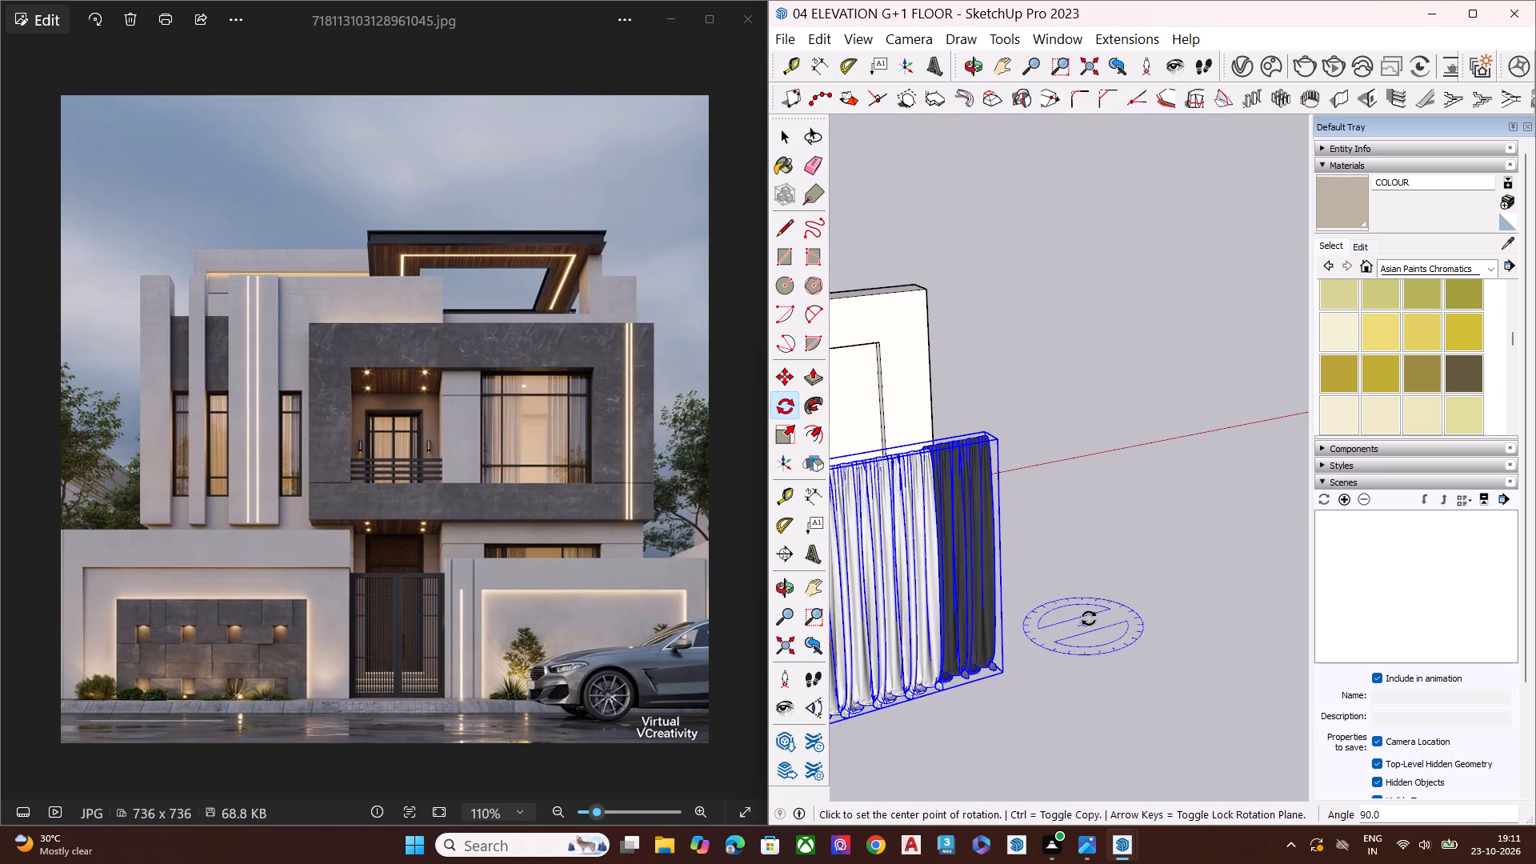
pyautogui.scroll(-5, 1089, 618)
pyautogui.scroll(1, 1090, 618)
pyautogui.scroll(-1, 1090, 618)
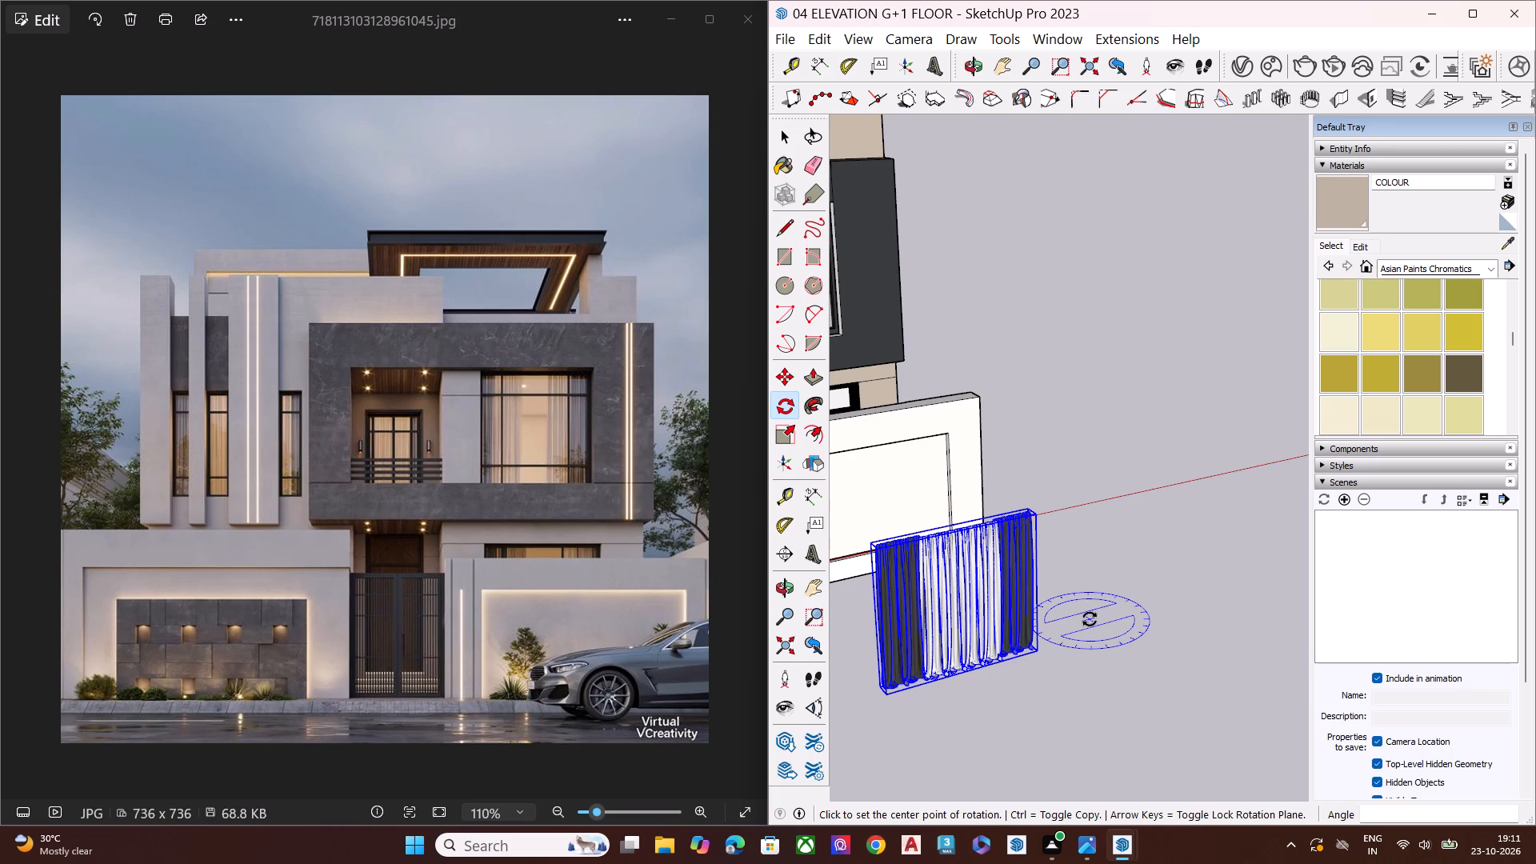
pyautogui.scroll(-2, 1099, 504)
pyautogui.scroll(1, 1111, 518)
pyautogui.scroll(-2, 1112, 519)
pyautogui.press('space')
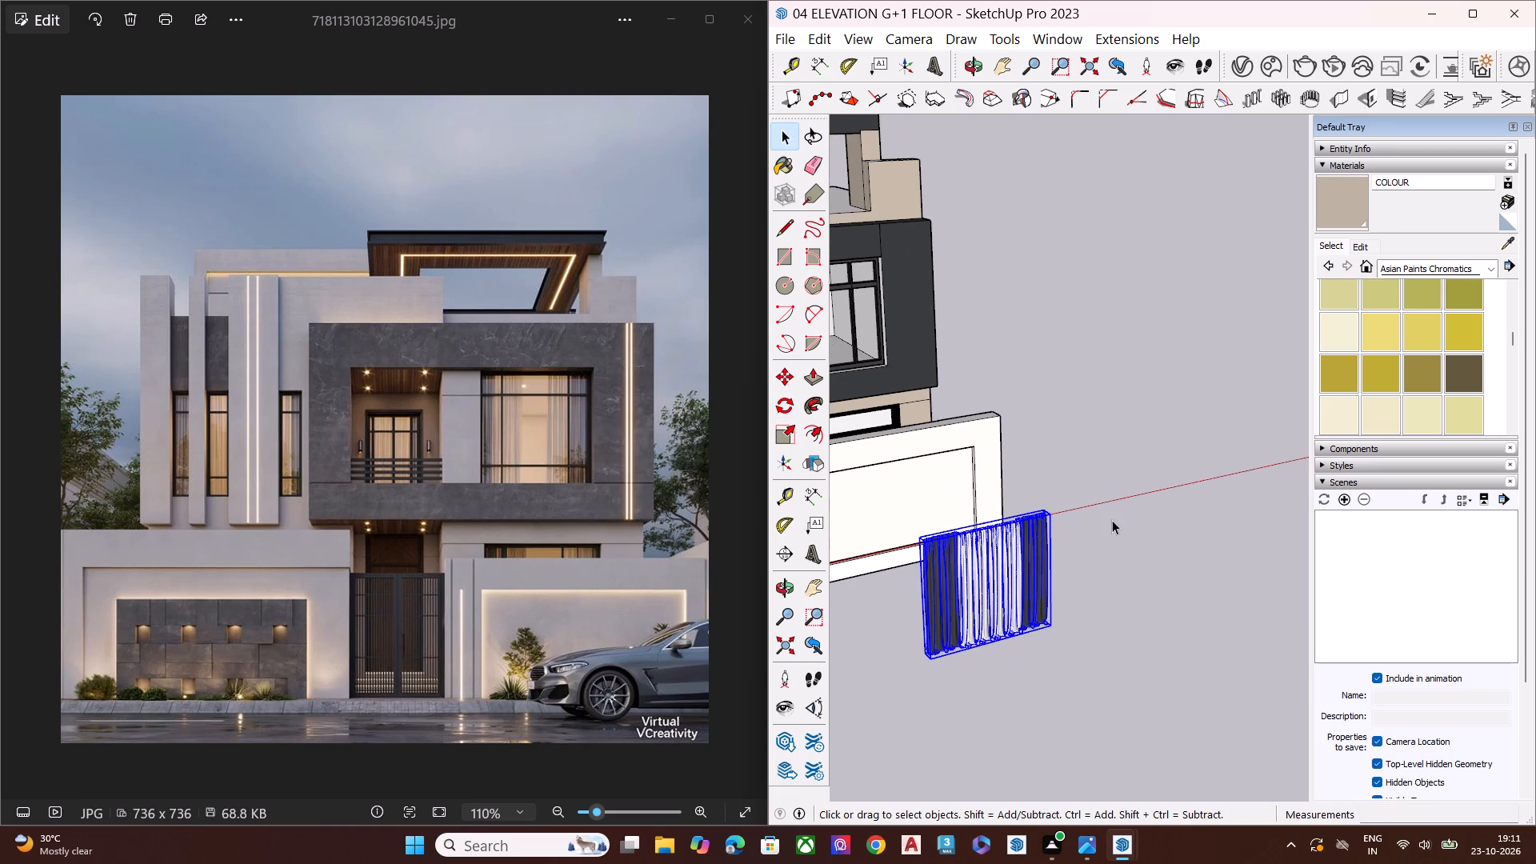
# Scale the curtain slightly along the red axis to make it thinner in depth.
pyautogui.press('m')
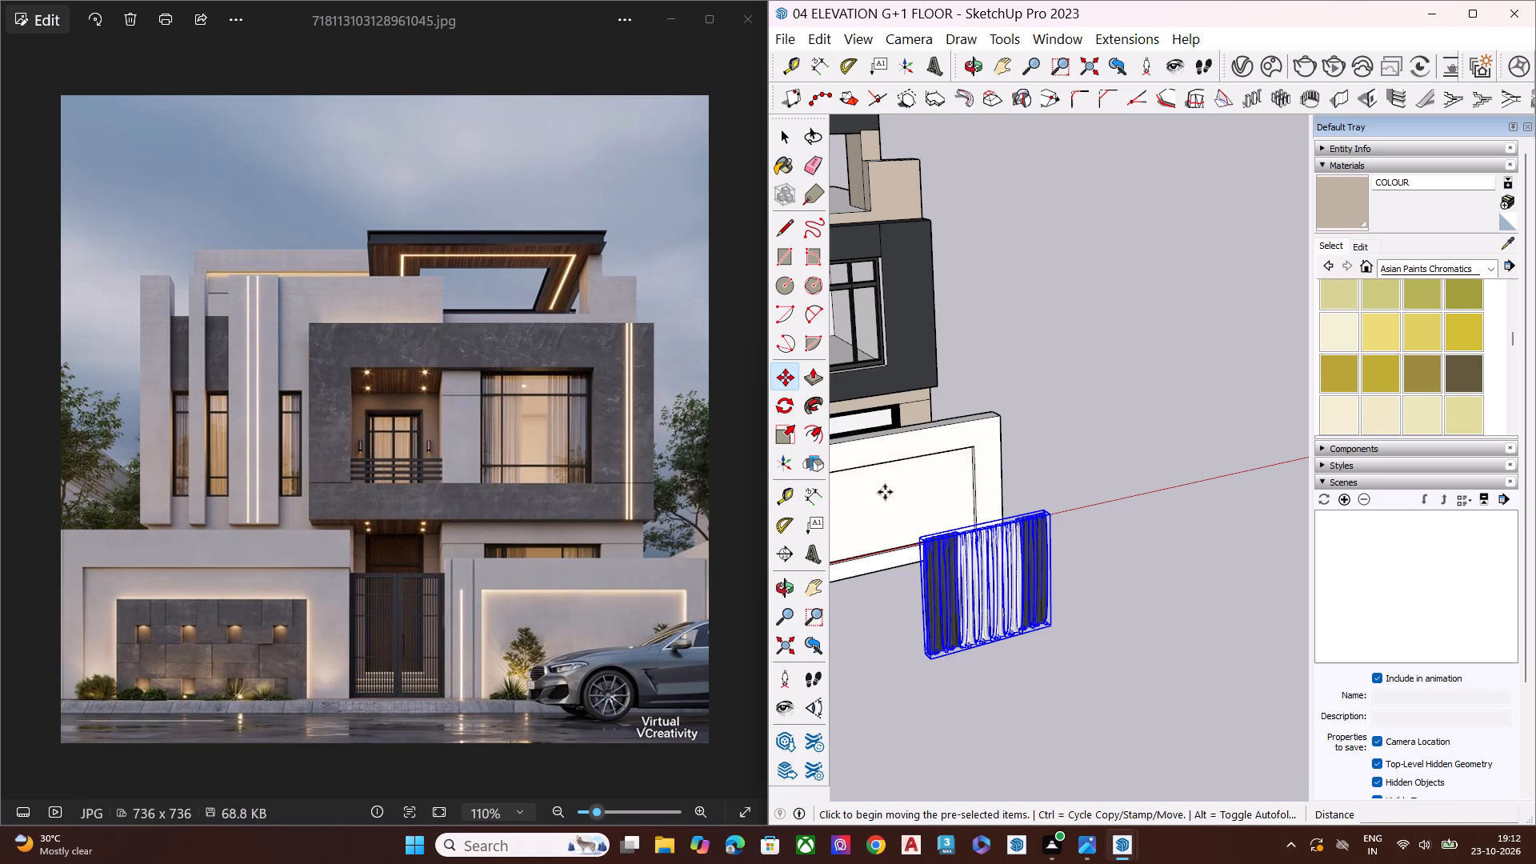
pyautogui.moveTo(879, 490); pyautogui.dragTo(1204, 515, button='middle')
pyautogui.scroll(4, 1163, 558)
pyautogui.scroll(-1, 1142, 565)
pyautogui.scroll(9, 1142, 565)
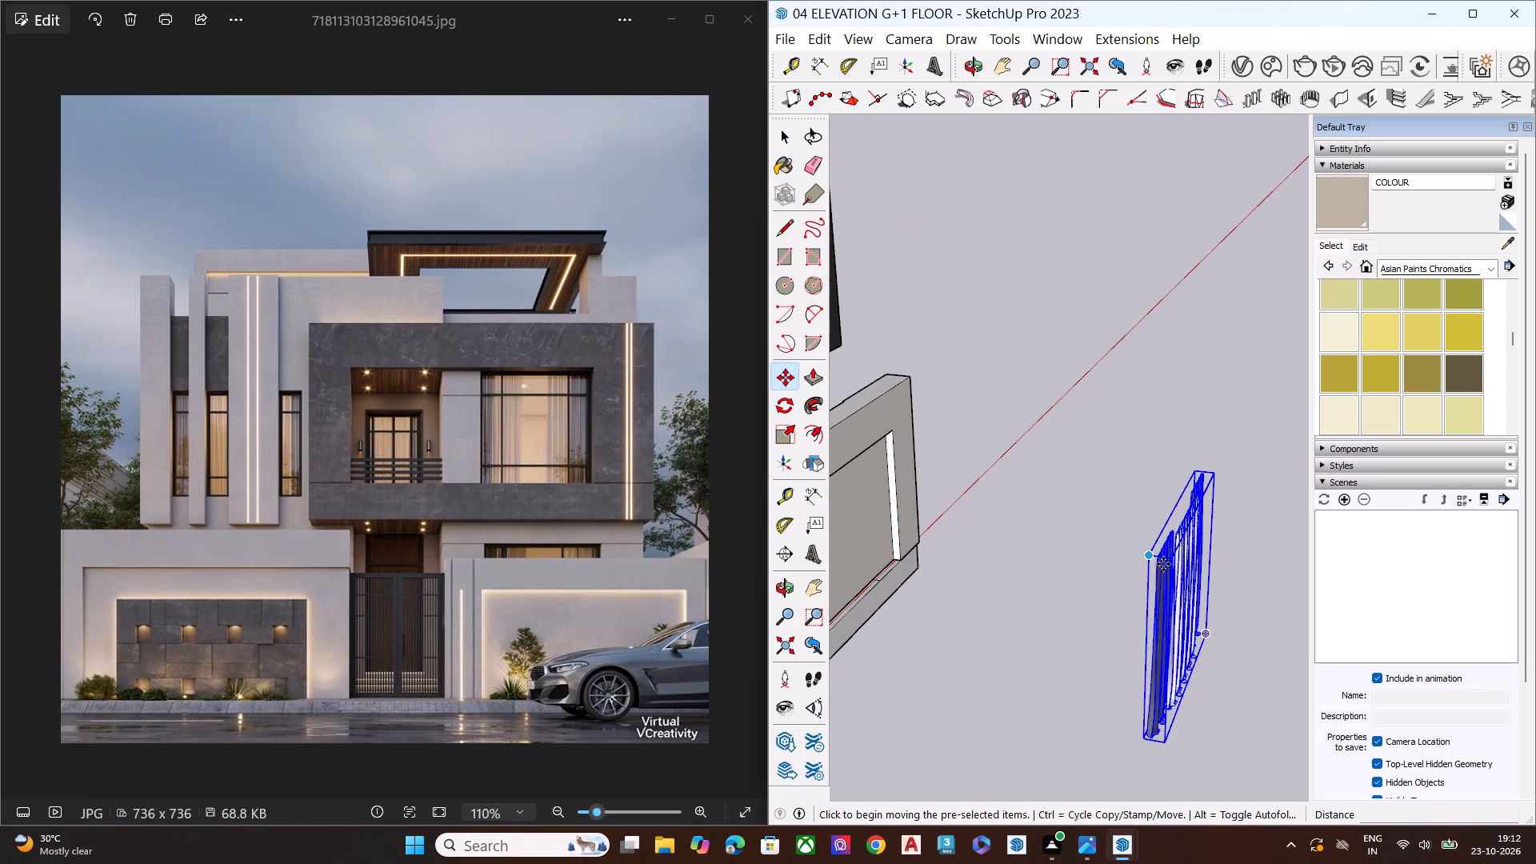
pyautogui.scroll(4, 1163, 564)
pyautogui.press('s')
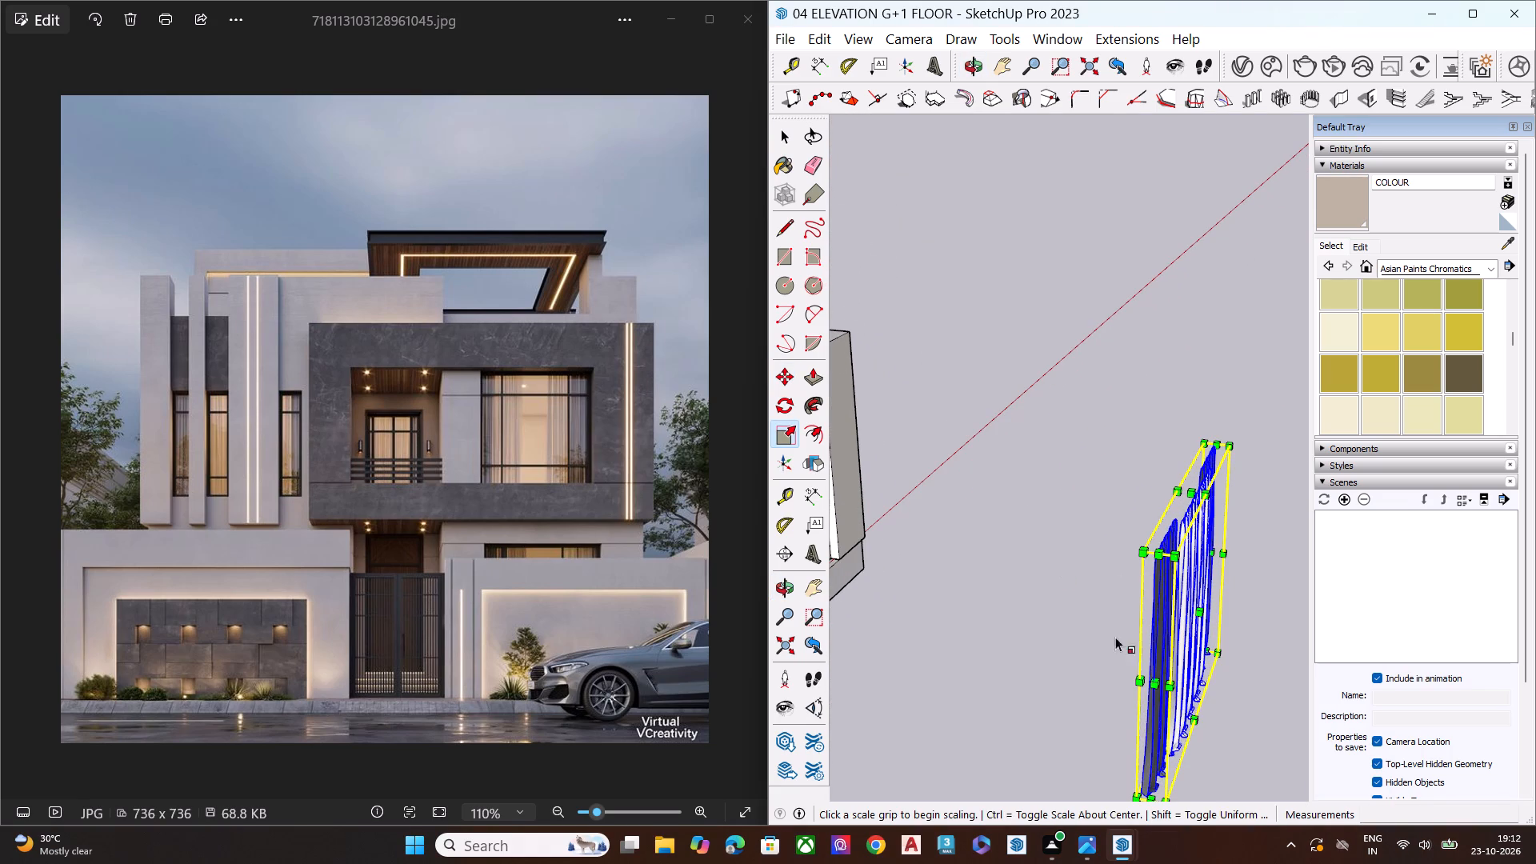
pyautogui.moveTo(1210, 615); pyautogui.dragTo(1197, 615)
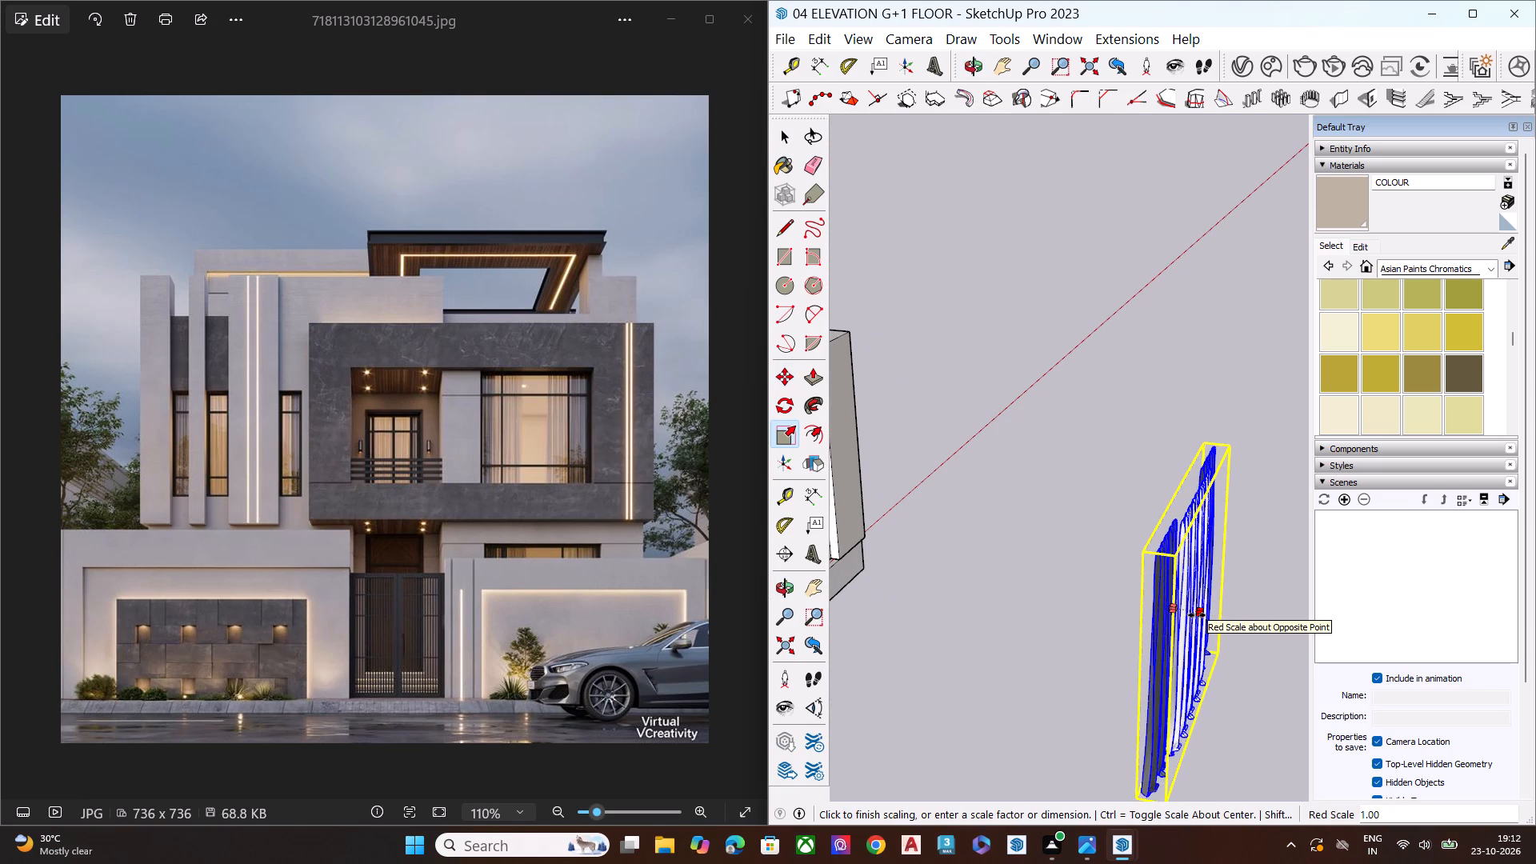
pyautogui.moveTo(1197, 615); pyautogui.dragTo(1196, 615)
pyautogui.click(1010, 617)
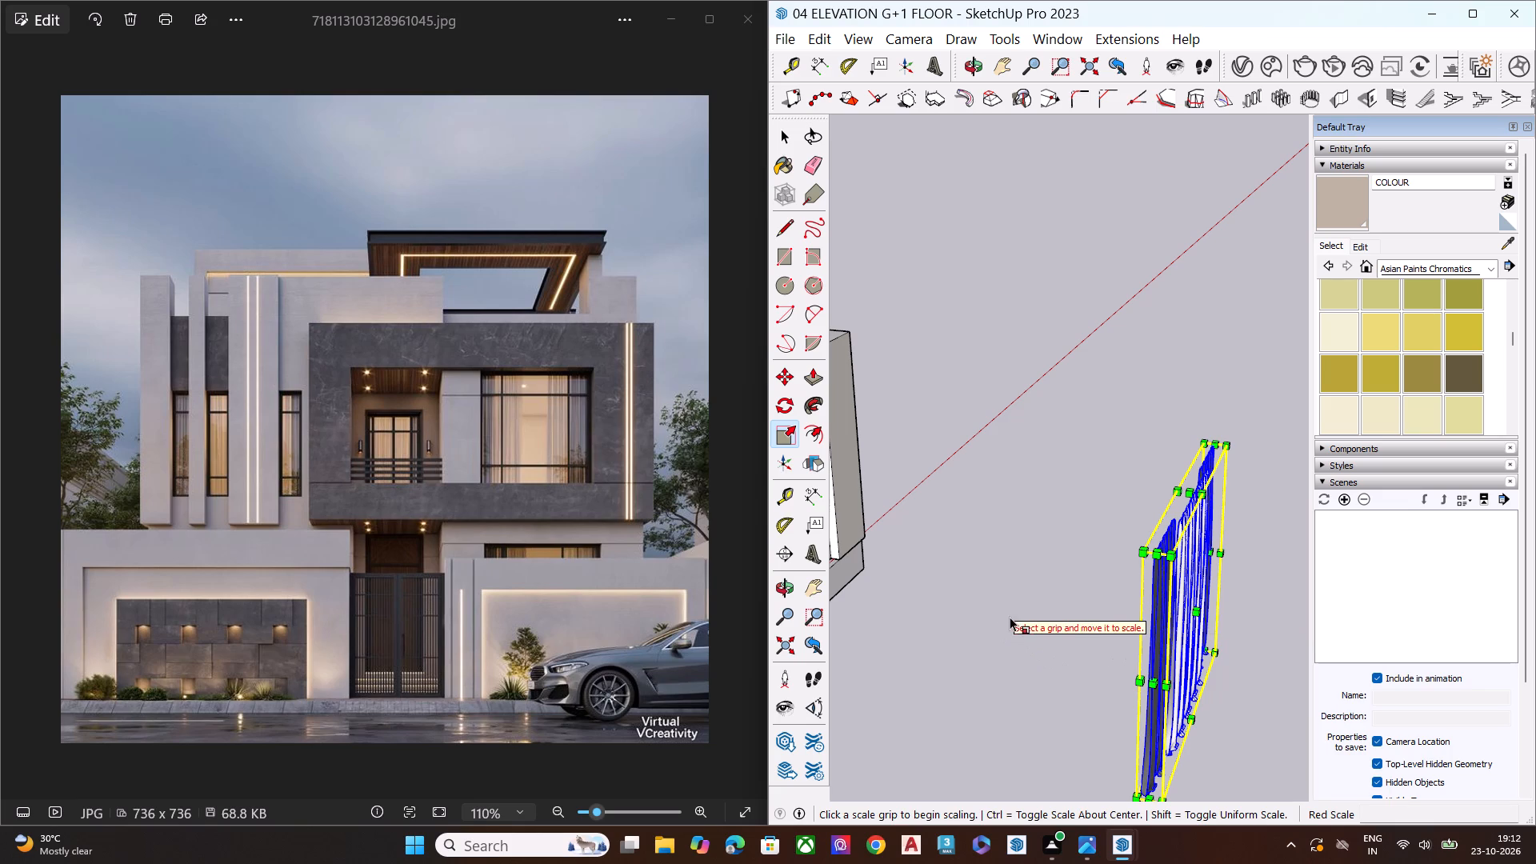
pyautogui.press('space')
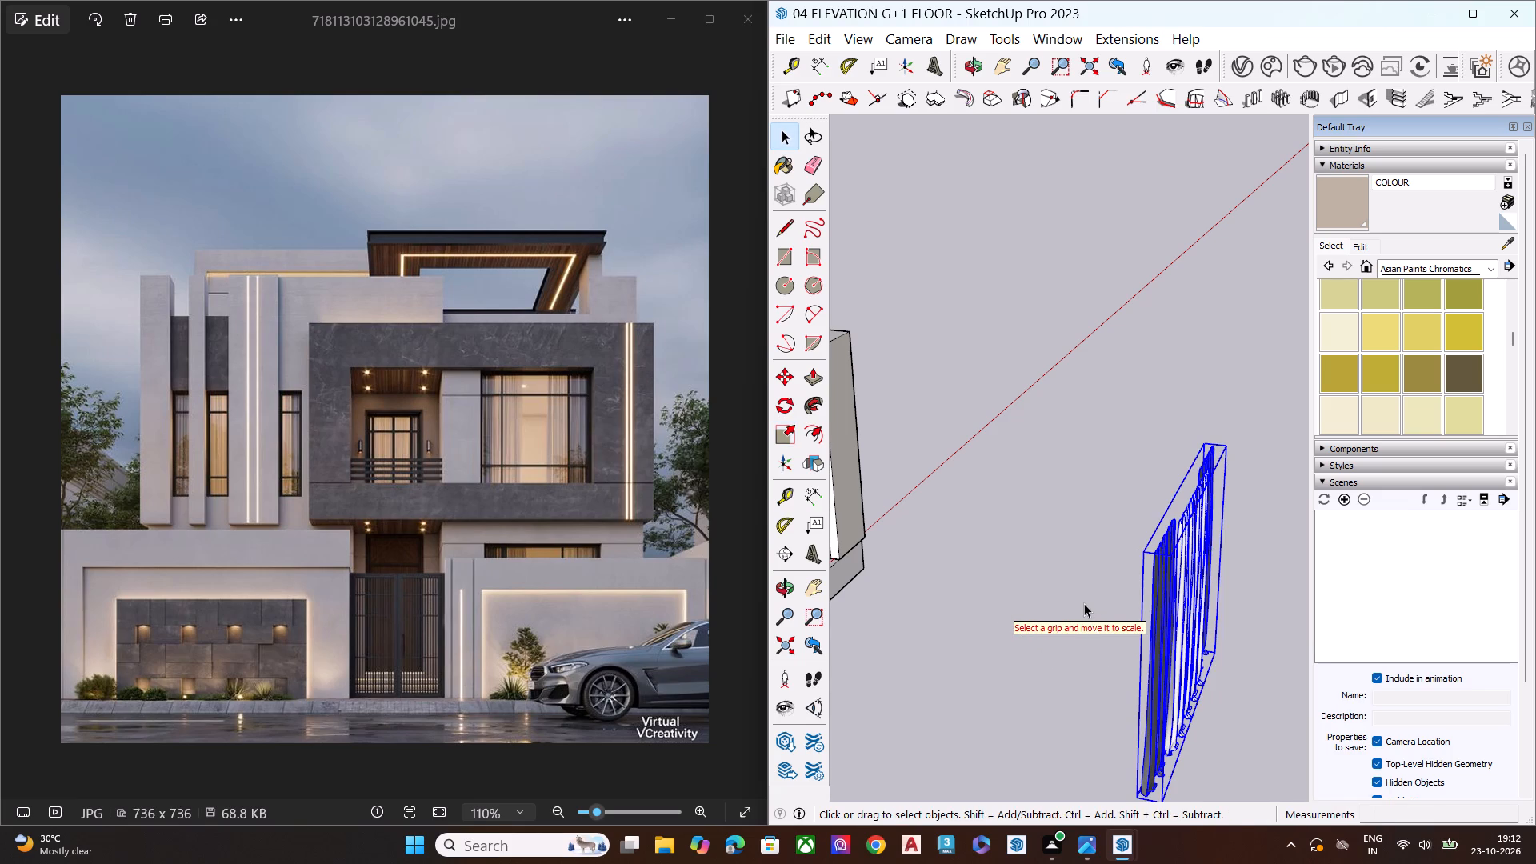
# Move the curtain by its top corner into the large first-floor window opening, behind the frame, with back edges shown for snapping.
pyautogui.press('m')
pyautogui.scroll(9, 1151, 556)
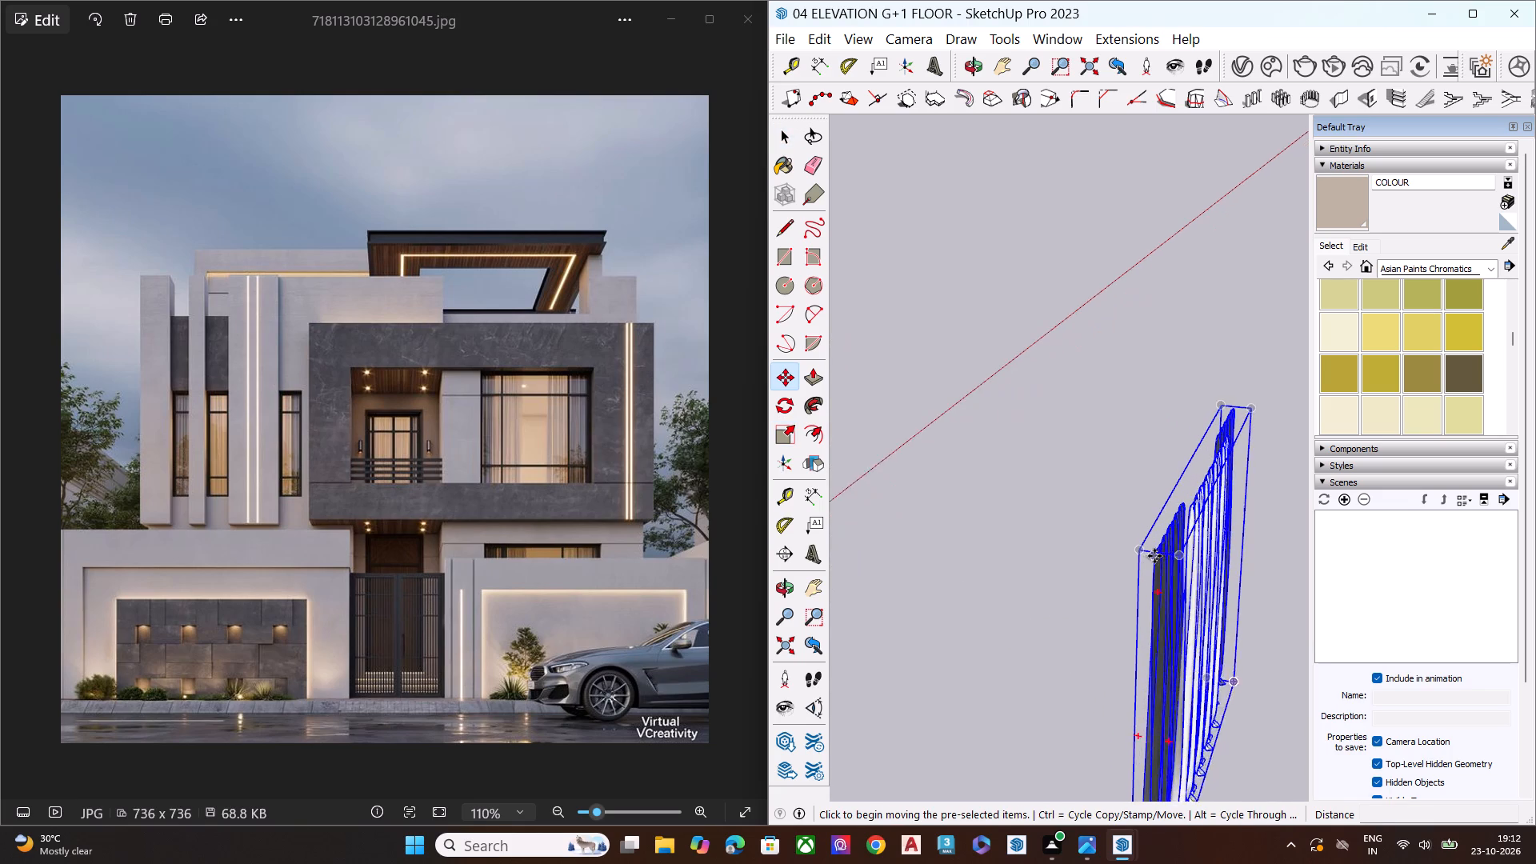
pyautogui.scroll(2, 1153, 565)
pyautogui.scroll(-2, 1153, 565)
pyautogui.scroll(3, 1153, 565)
pyautogui.scroll(-1, 1153, 565)
pyautogui.scroll(5, 1153, 565)
pyautogui.click(1157, 549)
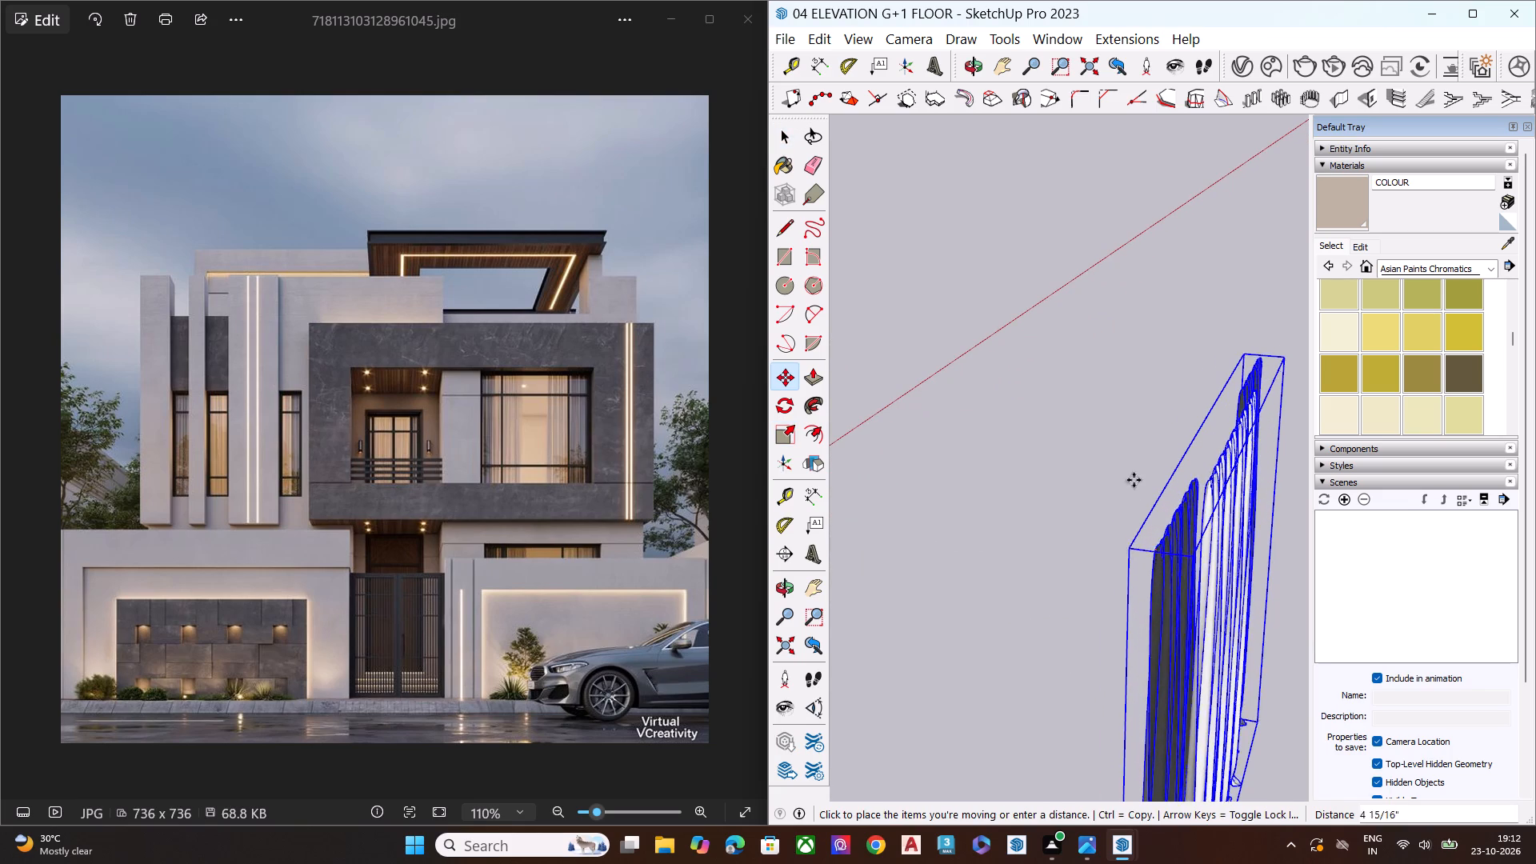
pyautogui.scroll(-8, 1149, 441)
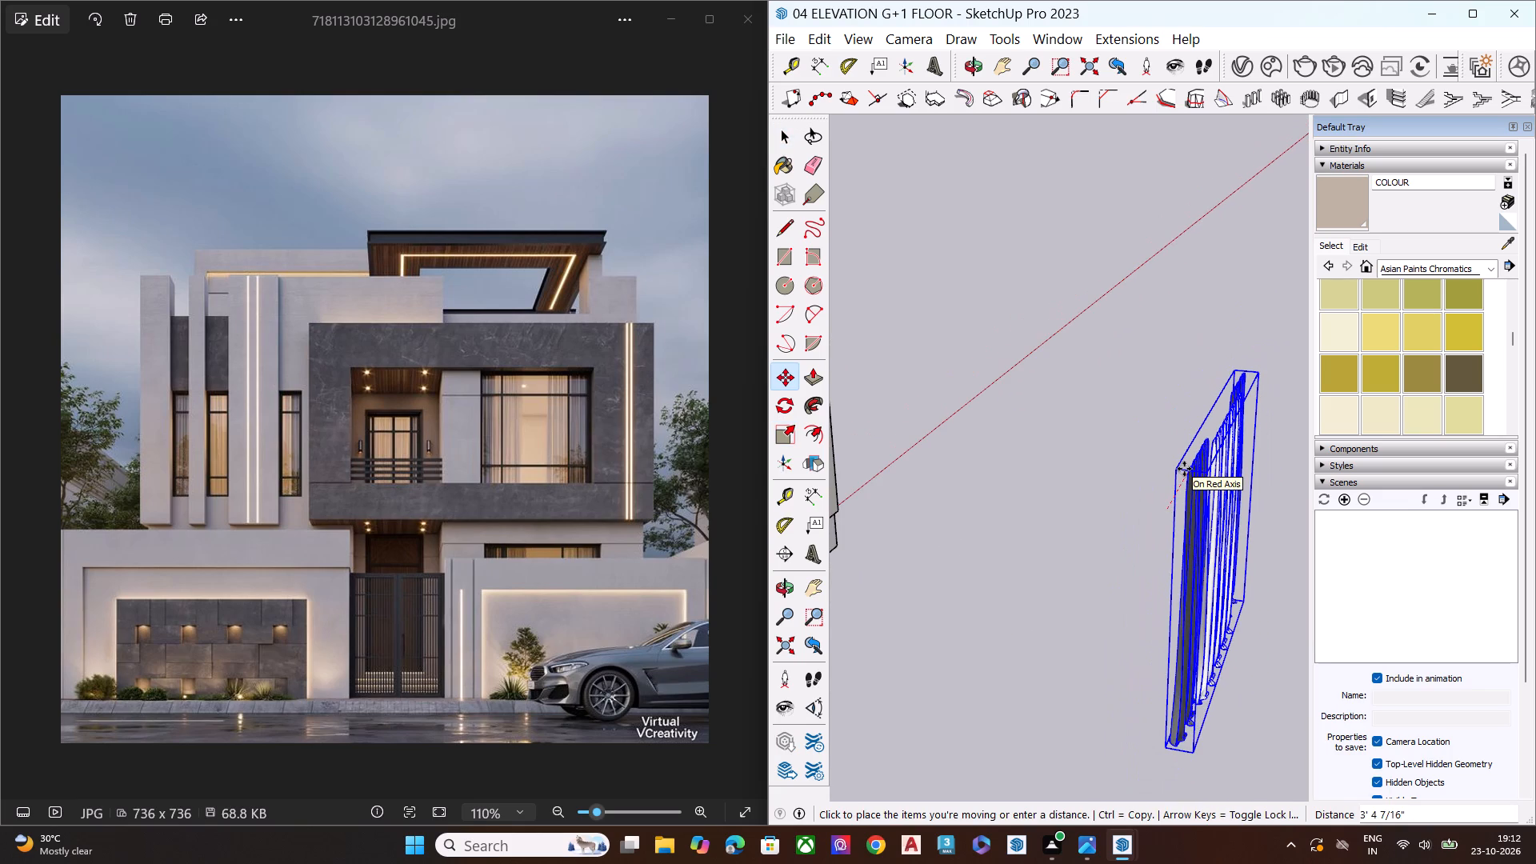
pyautogui.scroll(-1, 1184, 469)
pyautogui.scroll(1, 1184, 469)
pyautogui.scroll(-7, 1186, 469)
pyautogui.scroll(1, 1230, 497)
pyautogui.scroll(-10, 1190, 483)
pyautogui.scroll(-11, 1192, 515)
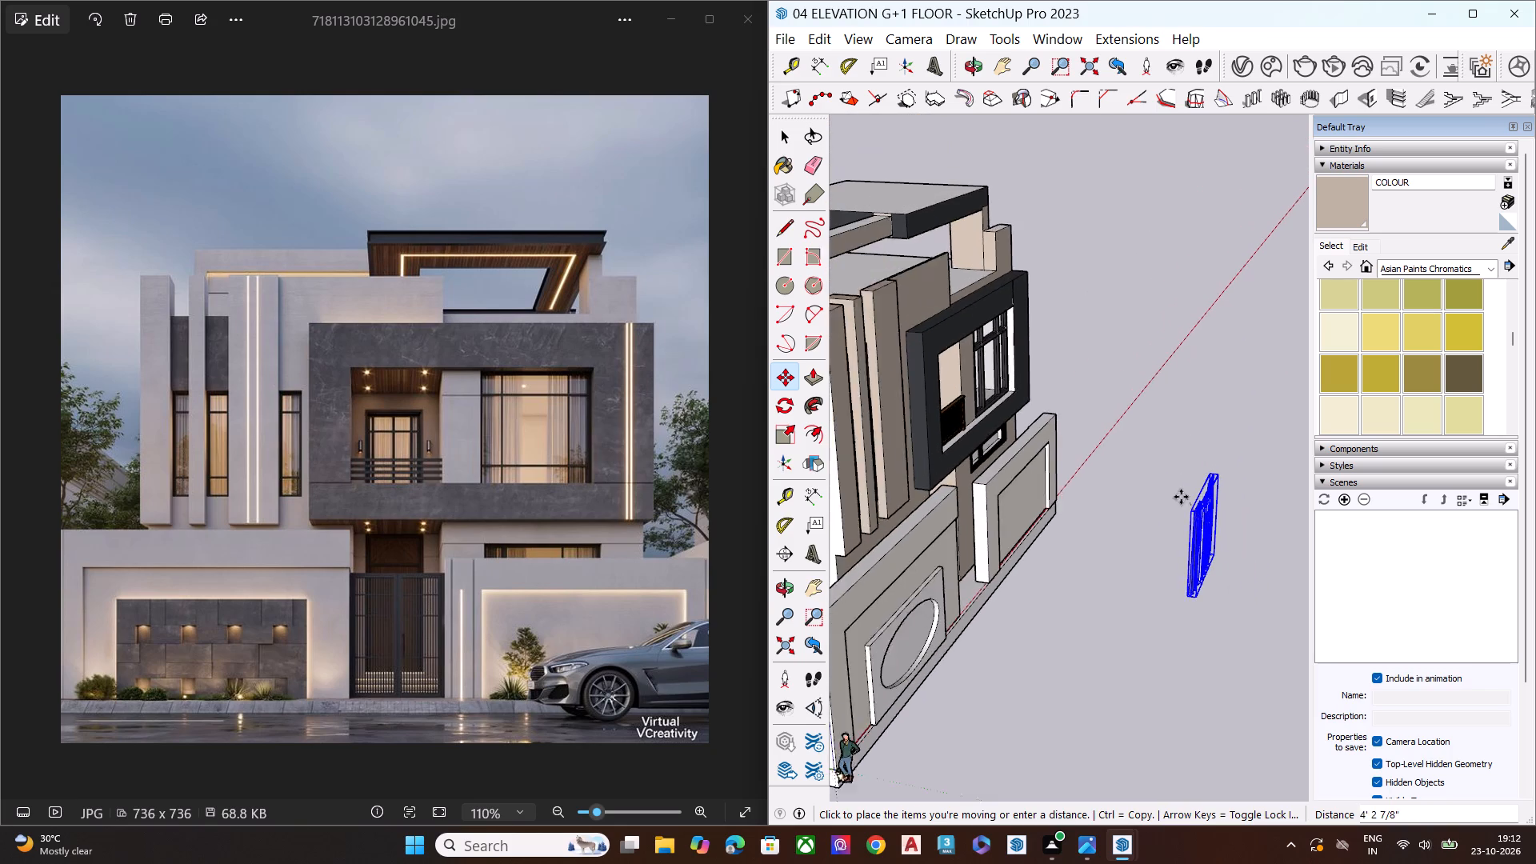
pyautogui.scroll(-4, 1181, 497)
pyautogui.scroll(-1, 1047, 414)
pyautogui.scroll(17, 1047, 414)
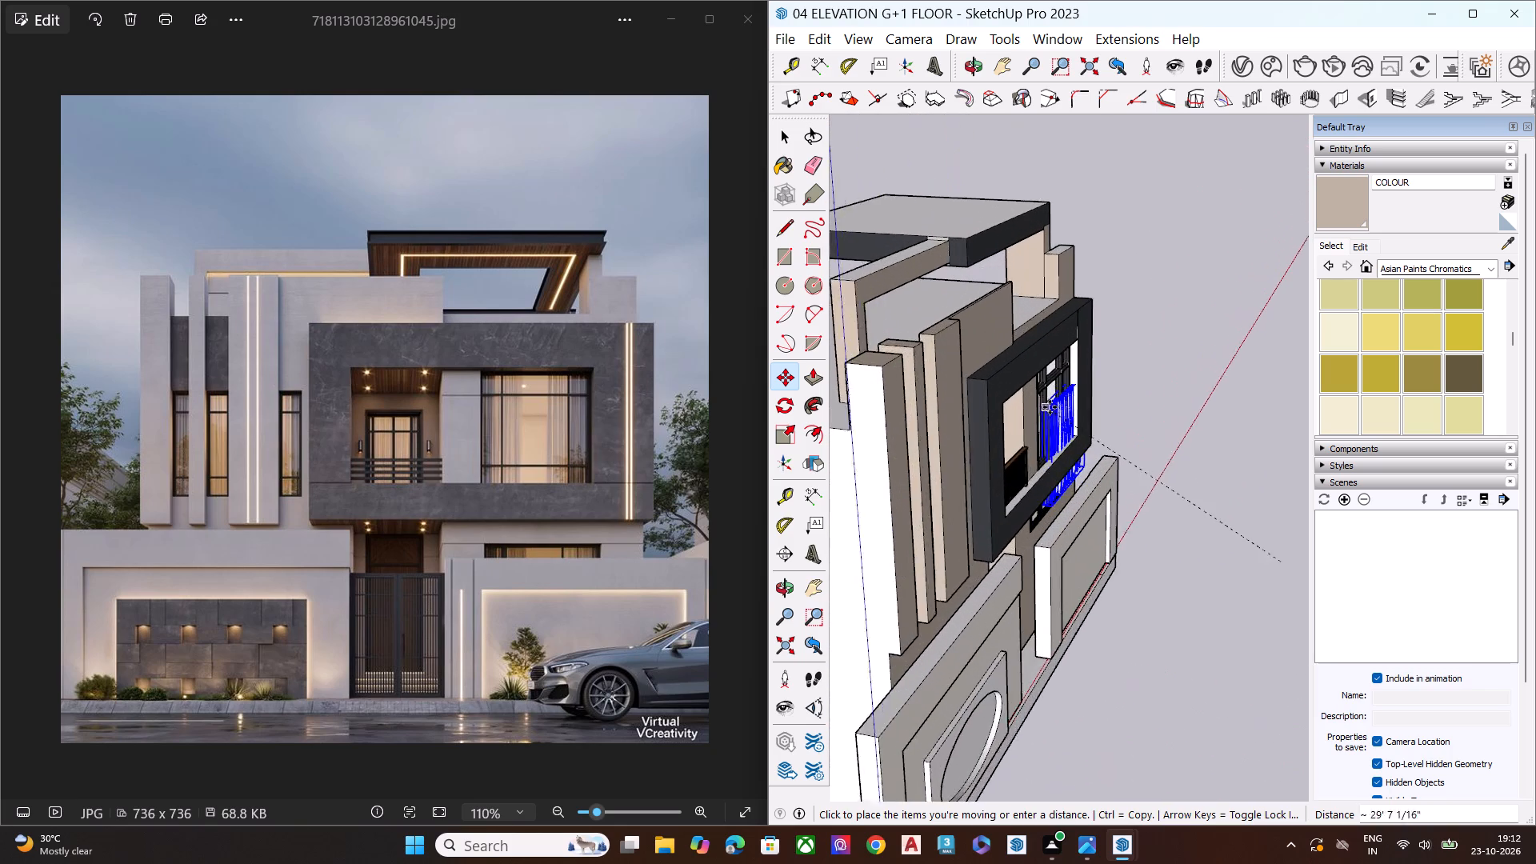
pyautogui.scroll(17, 1051, 378)
pyautogui.press('k')
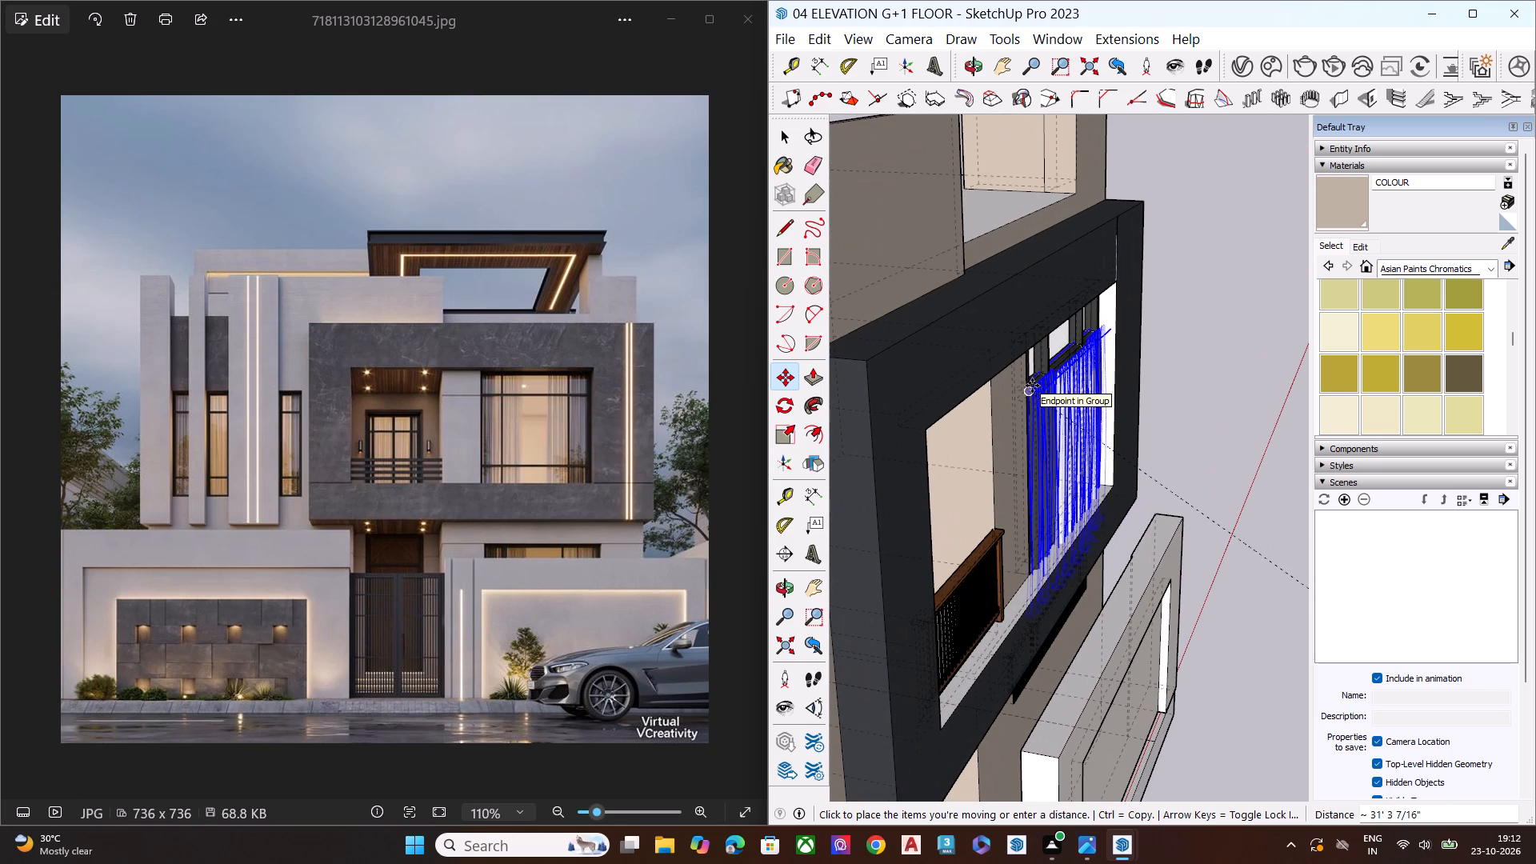
pyautogui.scroll(12, 1032, 386)
pyautogui.moveTo(990, 372); pyautogui.dragTo(966, 263, button='middle')
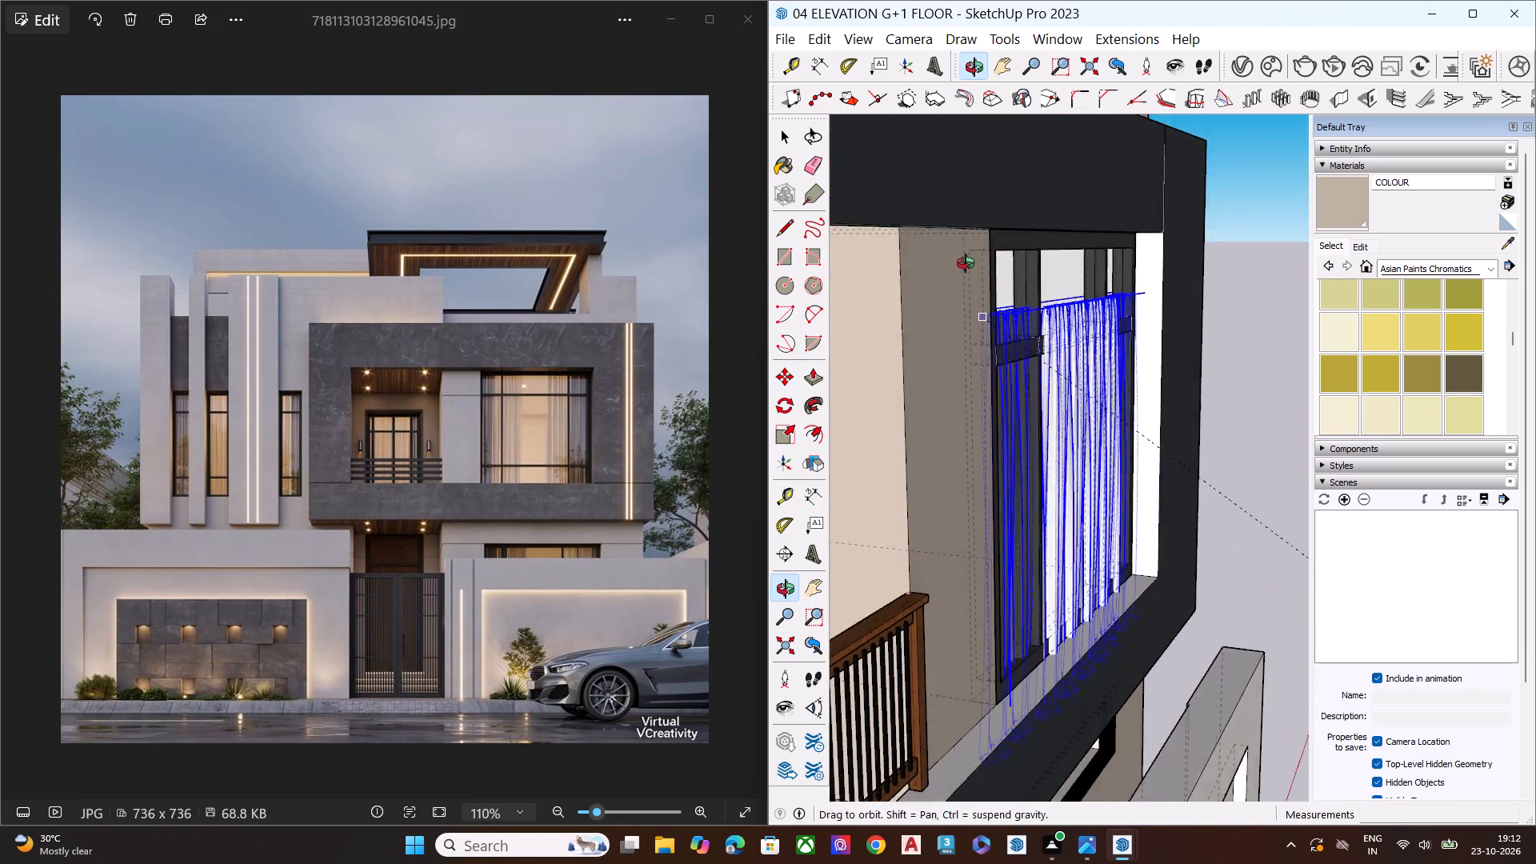
pyautogui.moveTo(966, 263); pyautogui.dragTo(966, 249, button='middle')
pyautogui.click(945, 199)
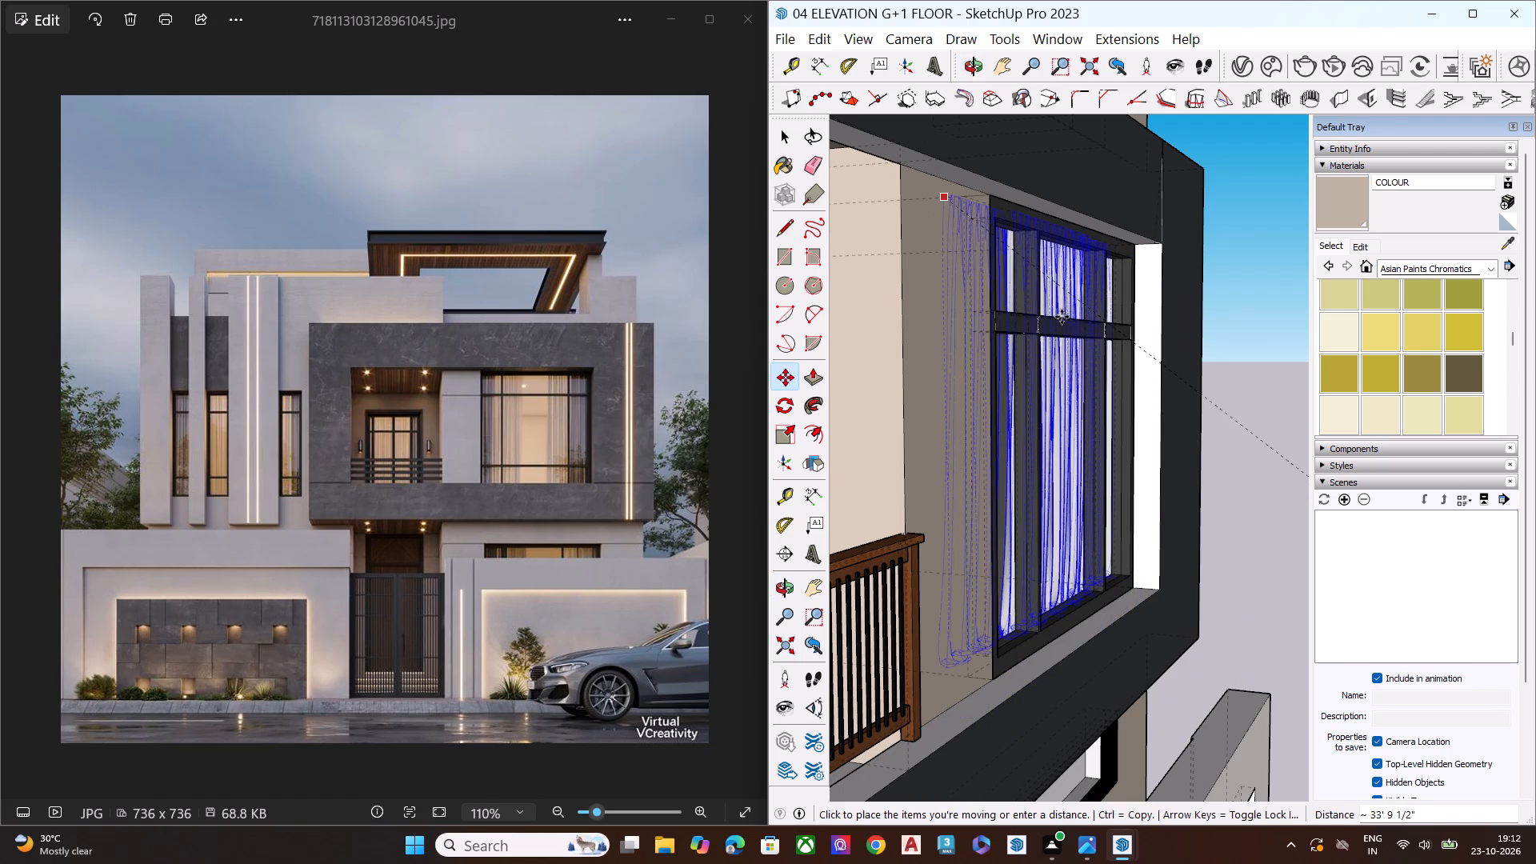
# Examine the curtain's fit behind the large first-floor window from the front and turn off the back edges.
pyautogui.moveTo(1062, 317); pyautogui.dragTo(696, 311, button='middle')
pyautogui.scroll(-1, 1077, 345)
pyautogui.scroll(1, 1086, 347)
pyautogui.scroll(-7, 1118, 354)
pyautogui.moveTo(1162, 409); pyautogui.dragTo(1007, 417, button='middle')
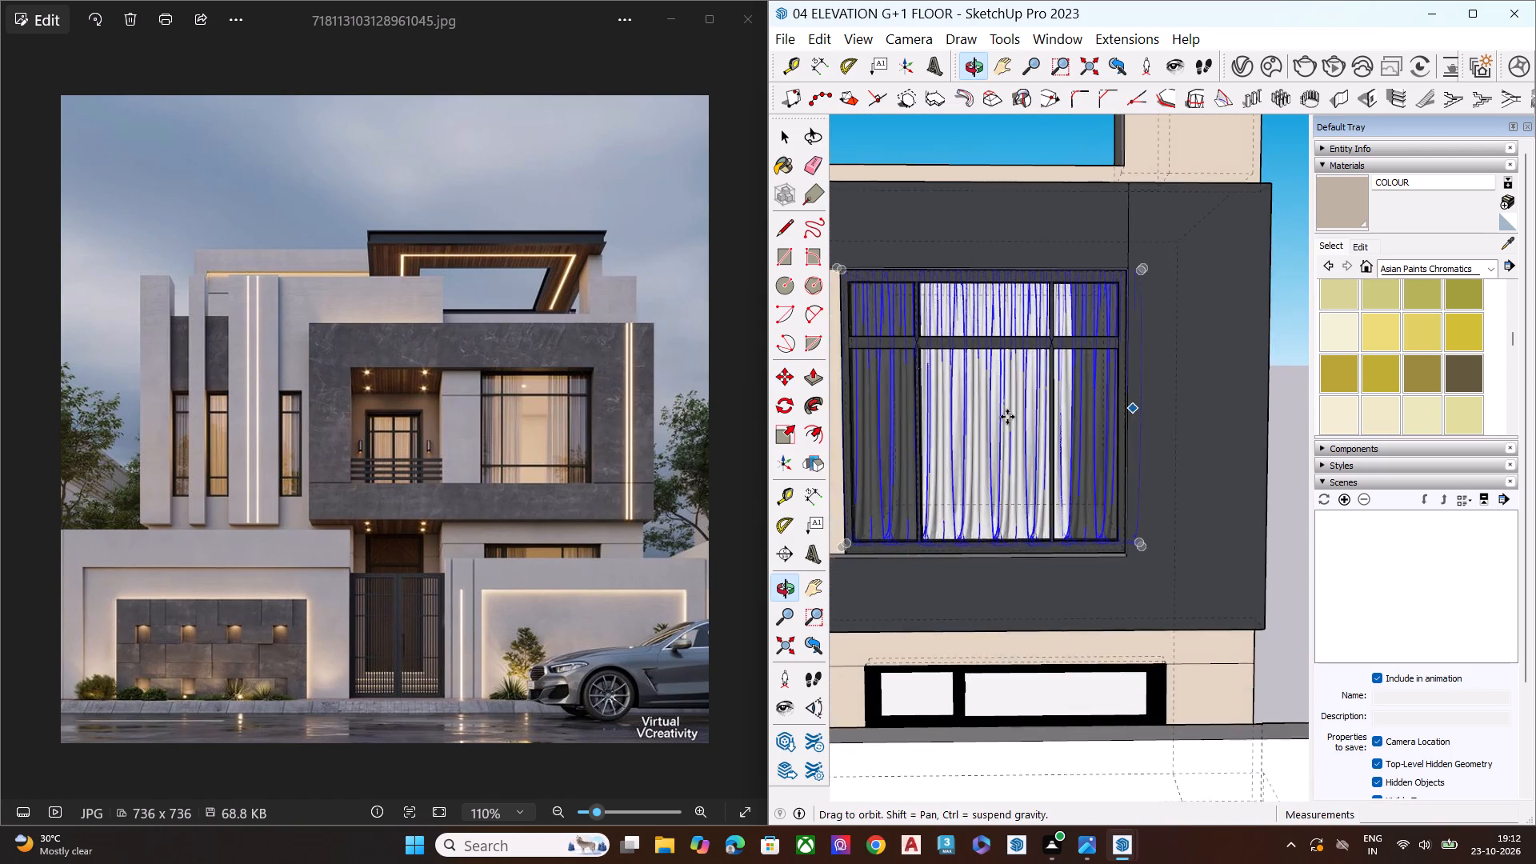
pyautogui.scroll(1, 1008, 417)
pyautogui.scroll(-2, 1138, 374)
pyautogui.scroll(3, 1146, 372)
pyautogui.scroll(-8, 1147, 372)
pyautogui.press('space')
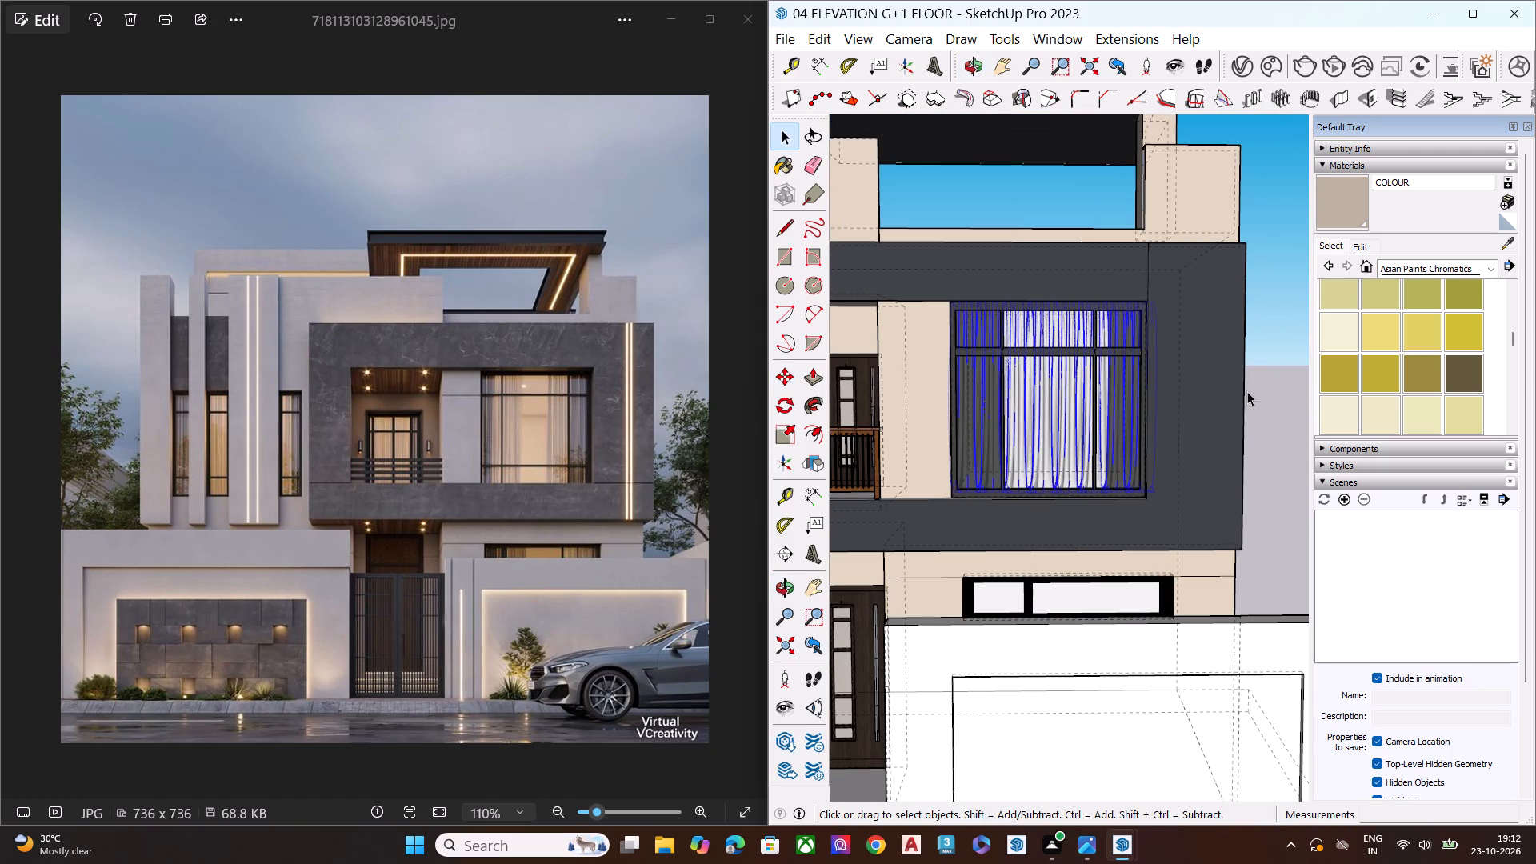
pyautogui.press('k')
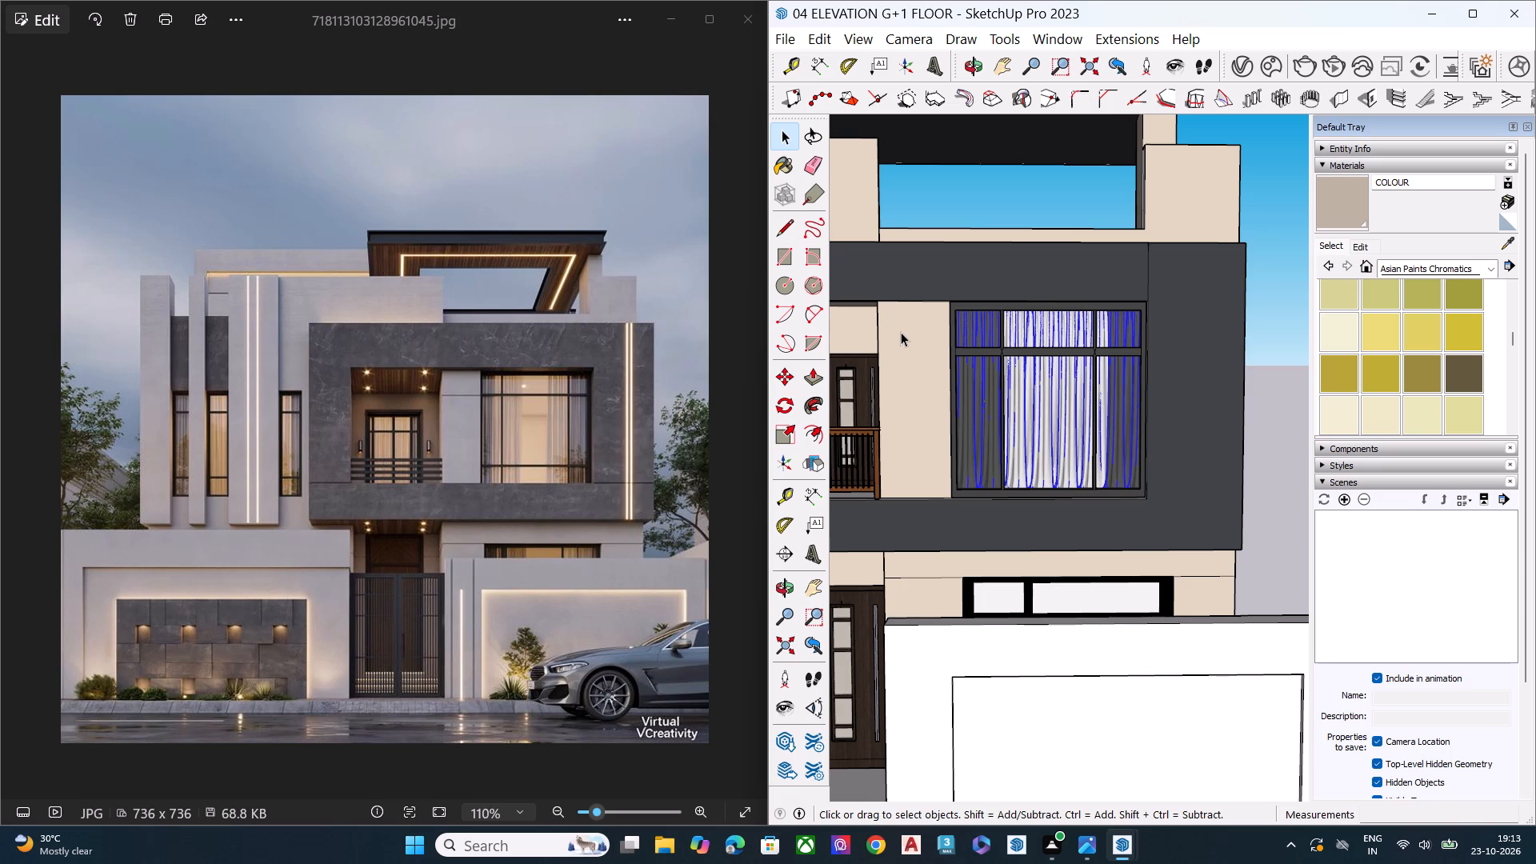
# Deselect the curtain and examine the front elevation, especially the narrow first-floor windows beside the vertical fins.
pyautogui.scroll(-7, 990, 394)
pyautogui.scroll(-9, 1097, 500)
pyautogui.moveTo(1046, 572); pyautogui.dragTo(1050, 515, button='middle')
pyautogui.click(1054, 646)
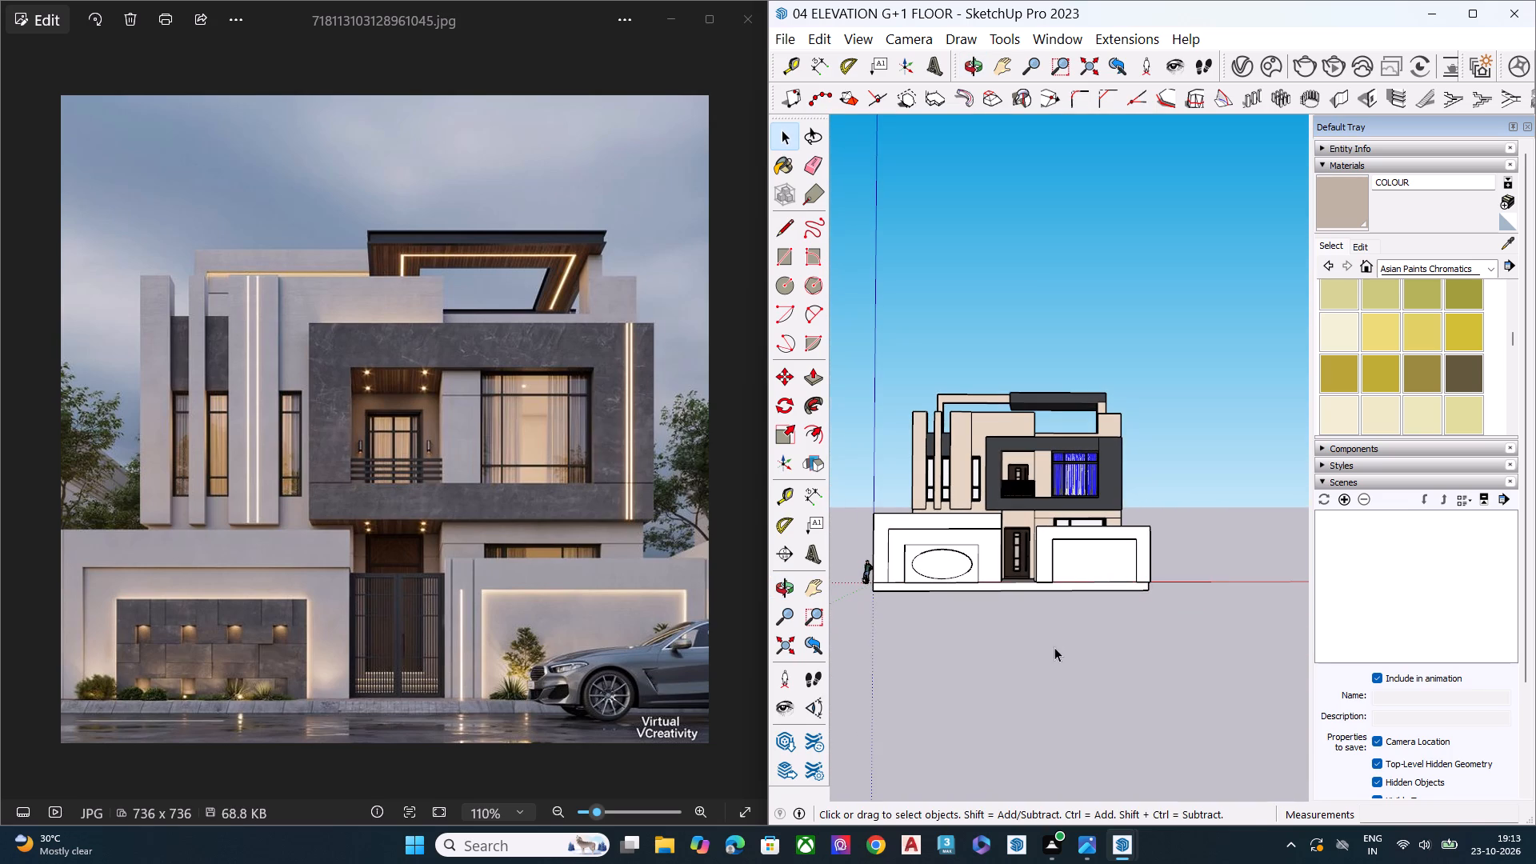
pyautogui.scroll(5, 919, 477)
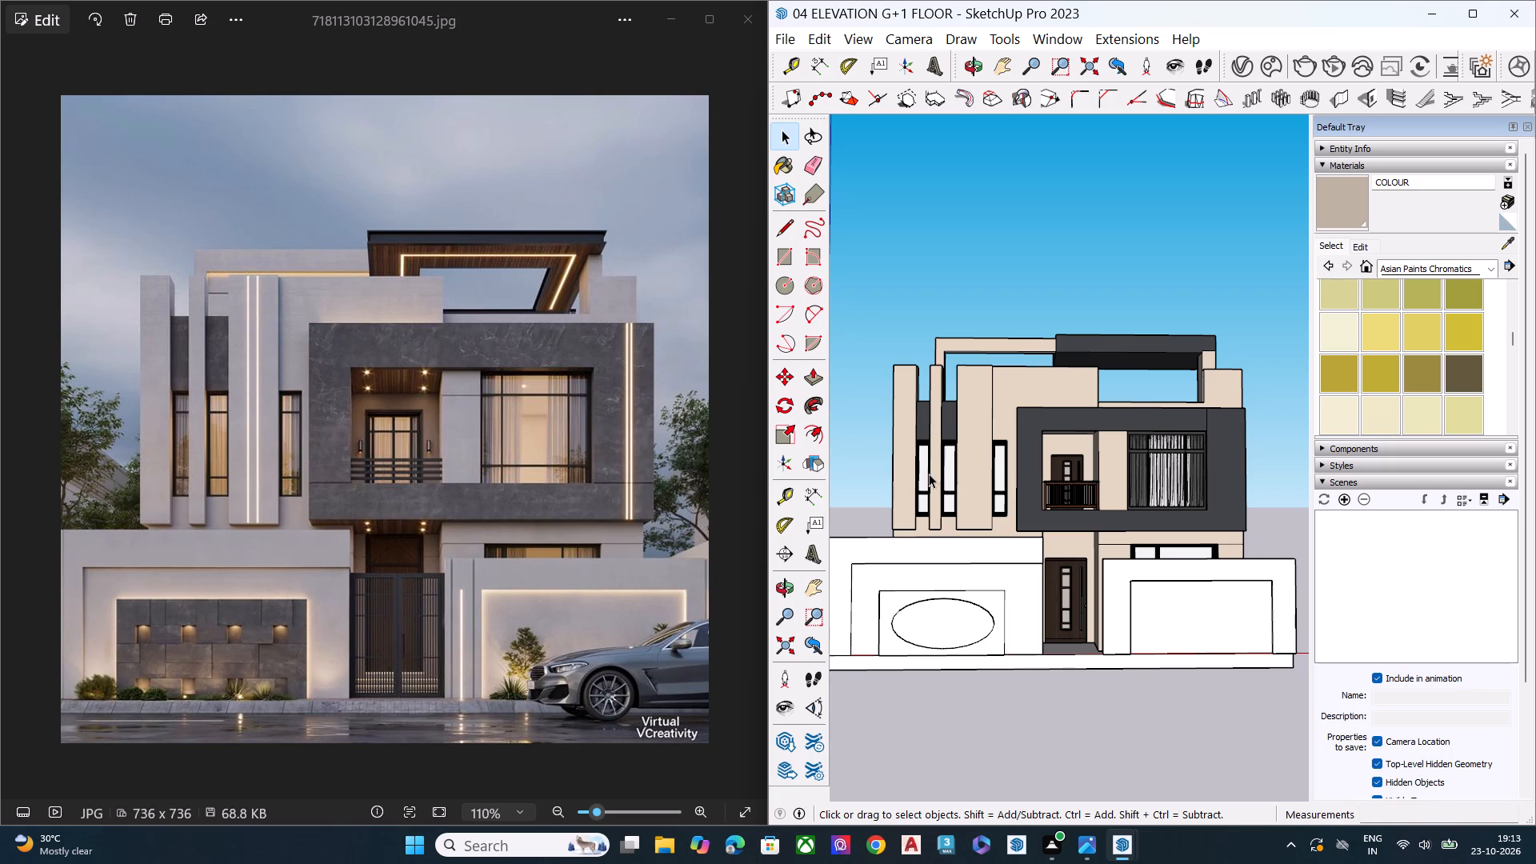
pyautogui.scroll(-9, 1011, 424)
pyautogui.moveTo(1074, 550); pyautogui.dragTo(1072, 589, button='middle')
pyautogui.scroll(2, 1001, 509)
pyautogui.scroll(-1, 992, 499)
pyautogui.scroll(8, 992, 499)
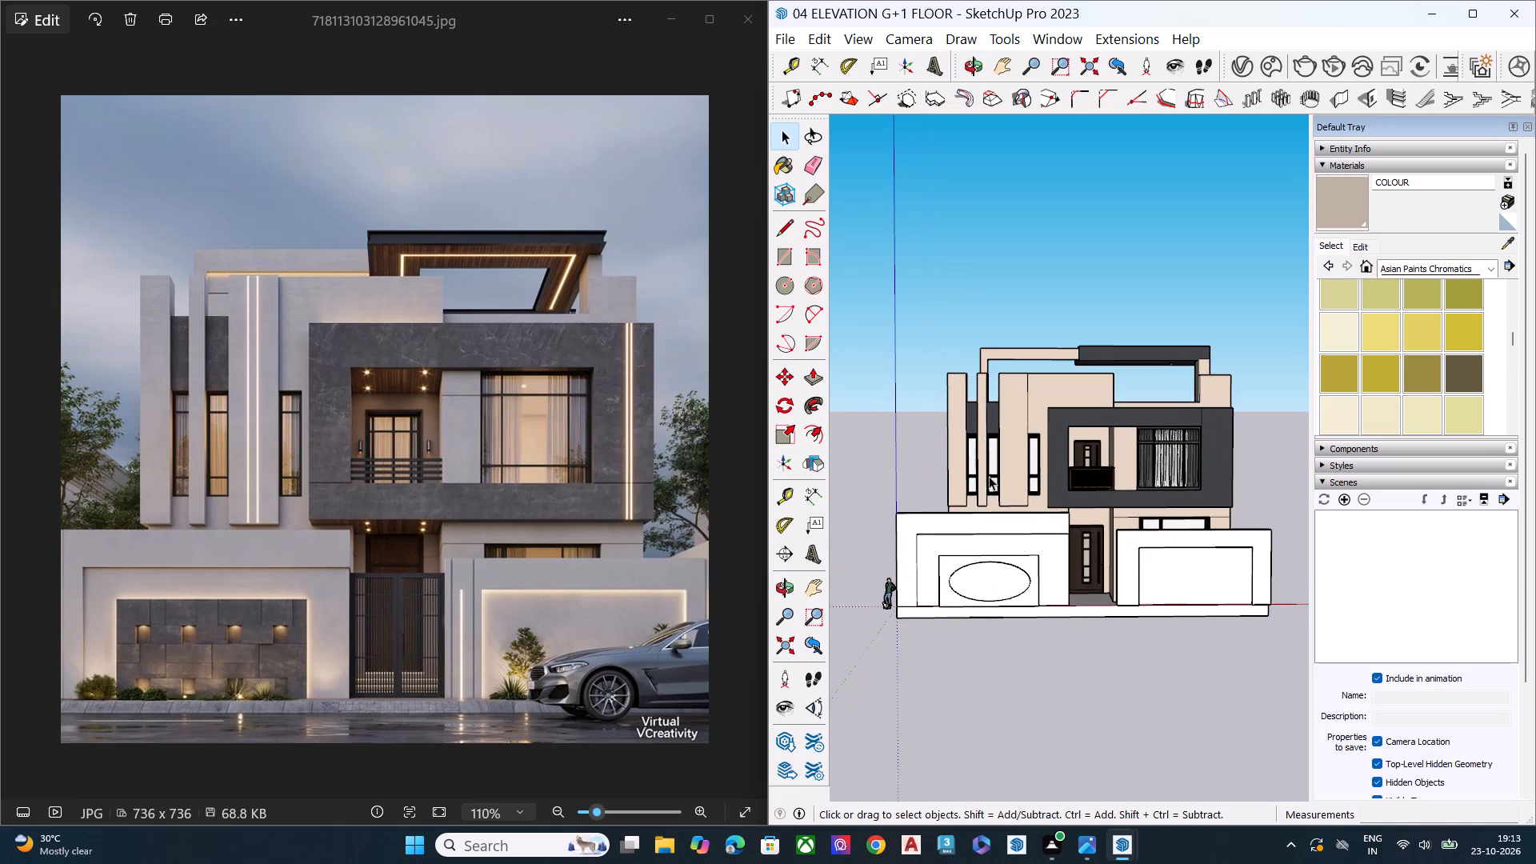
pyautogui.scroll(1, 976, 450)
pyautogui.scroll(-1, 976, 450)
pyautogui.scroll(5, 976, 450)
pyautogui.scroll(-3, 976, 450)
pyautogui.scroll(1, 976, 450)
pyautogui.scroll(-2, 976, 450)
pyautogui.scroll(7, 976, 450)
pyautogui.scroll(-1, 974, 452)
pyautogui.scroll(2, 974, 452)
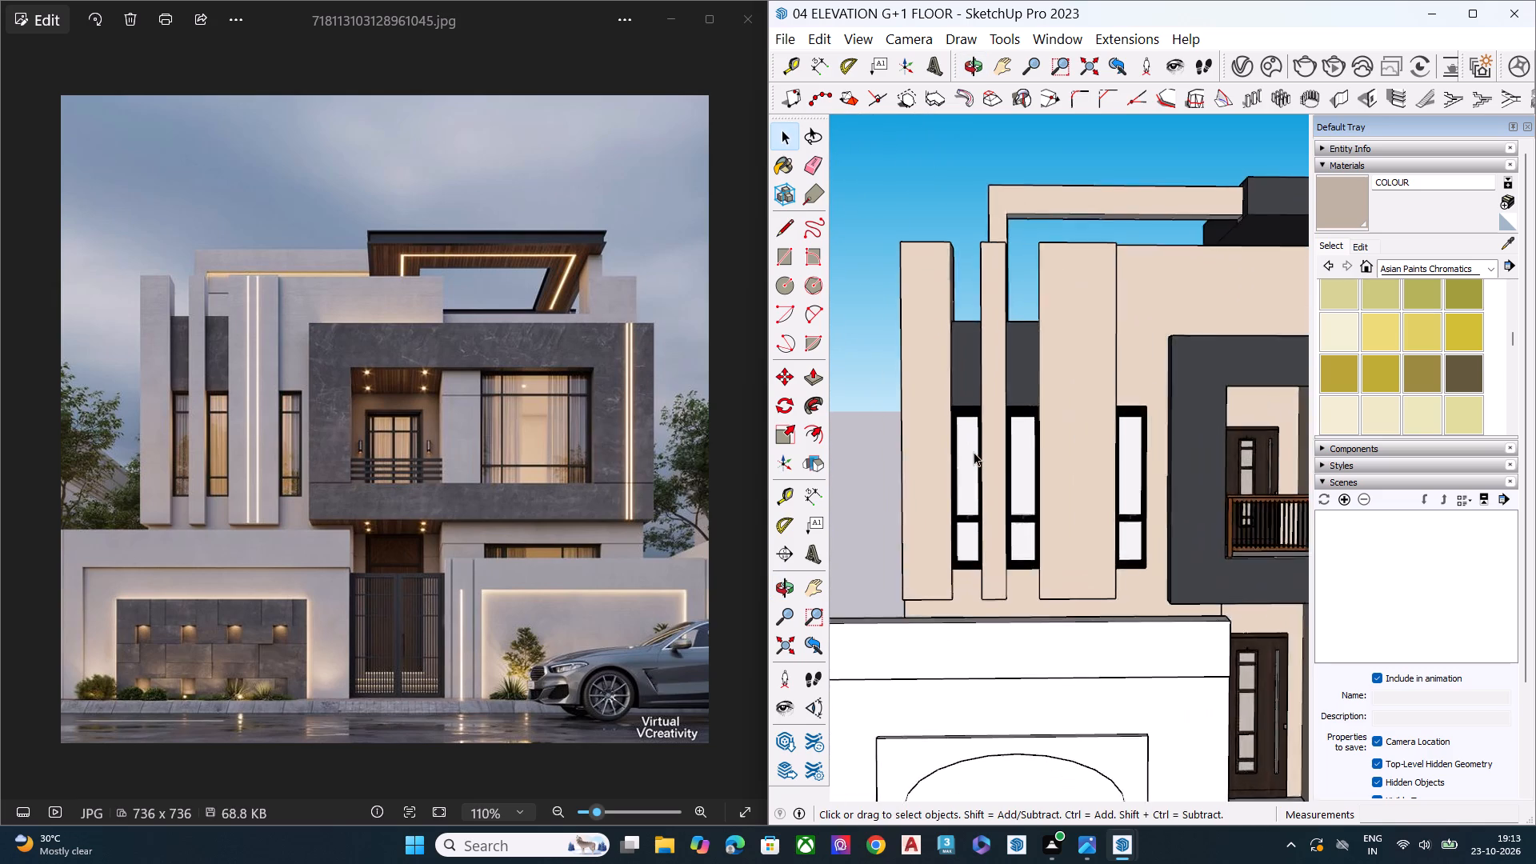
pyautogui.scroll(2, 974, 452)
pyautogui.scroll(-1, 933, 464)
pyautogui.scroll(1, 930, 465)
pyautogui.scroll(-2, 930, 465)
pyautogui.scroll(1, 930, 465)
pyautogui.scroll(-13, 930, 465)
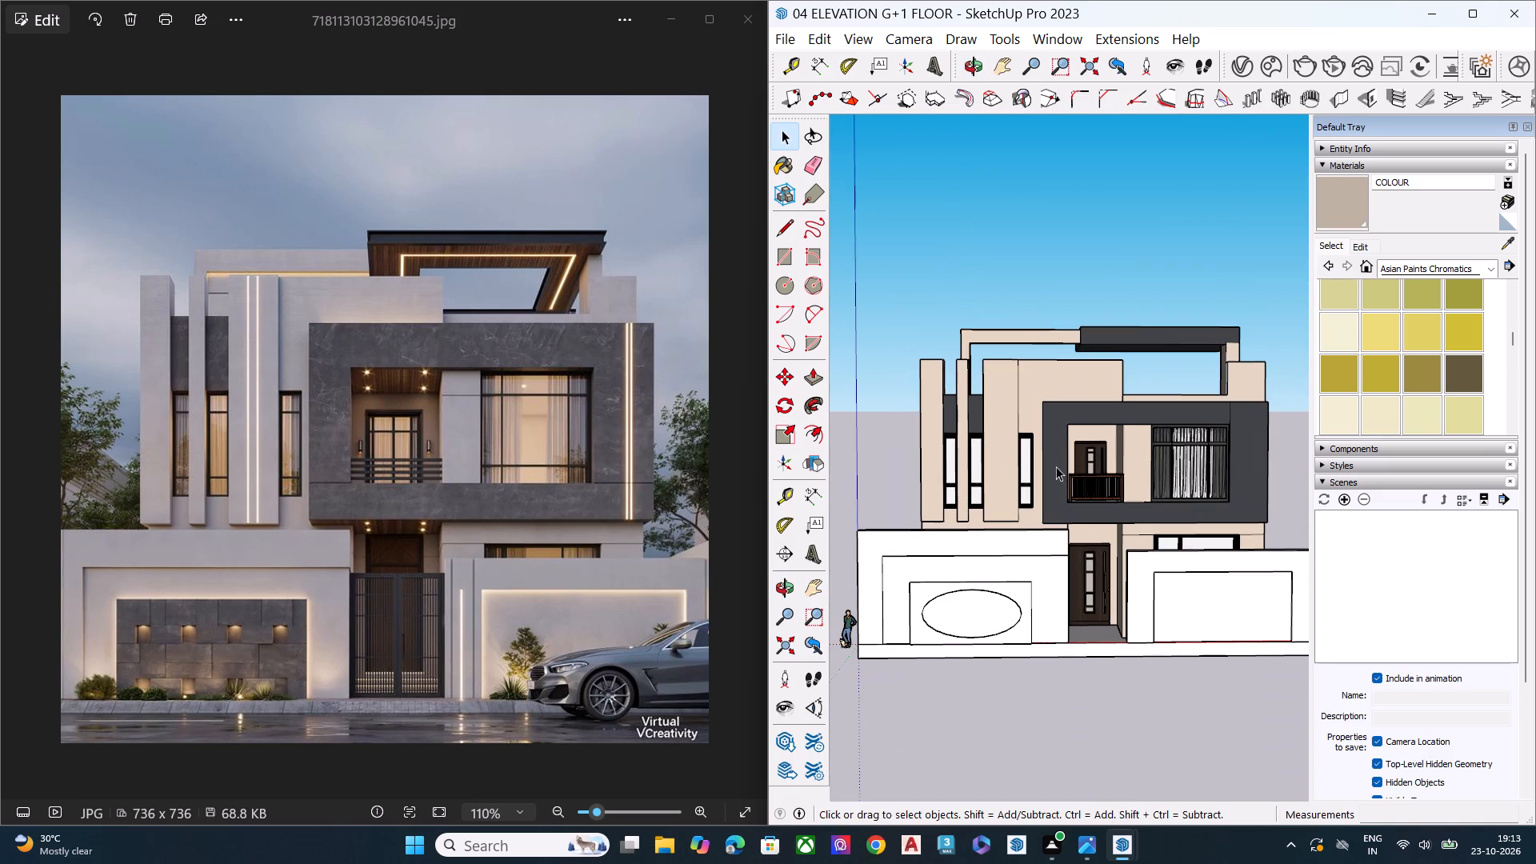
pyautogui.scroll(9, 1185, 460)
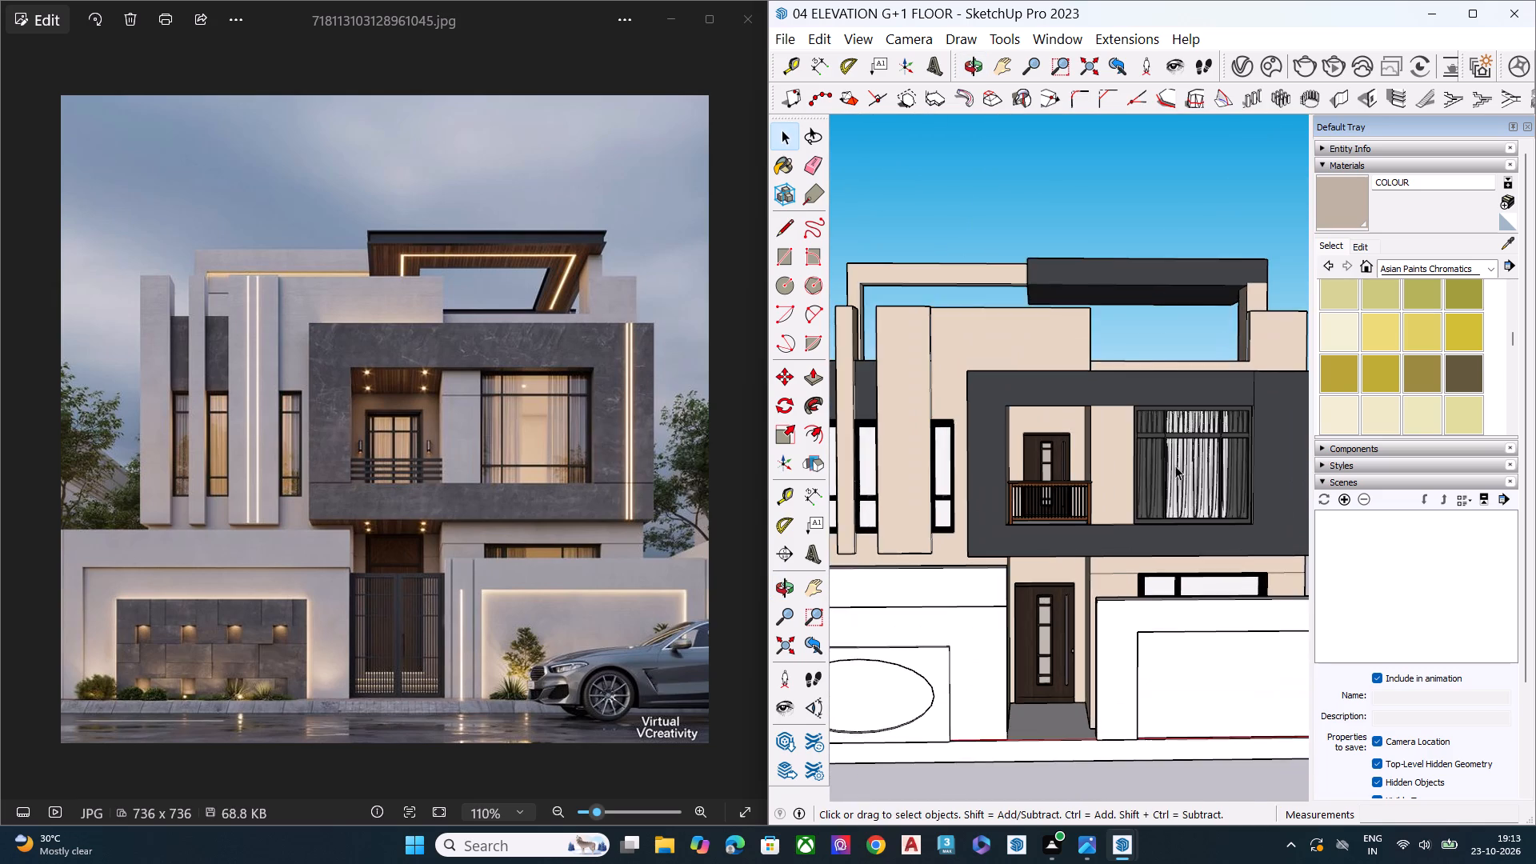
# Show the back edges and examine the curtain's position behind the large first-floor window frame from an angle.
pyautogui.press('k')
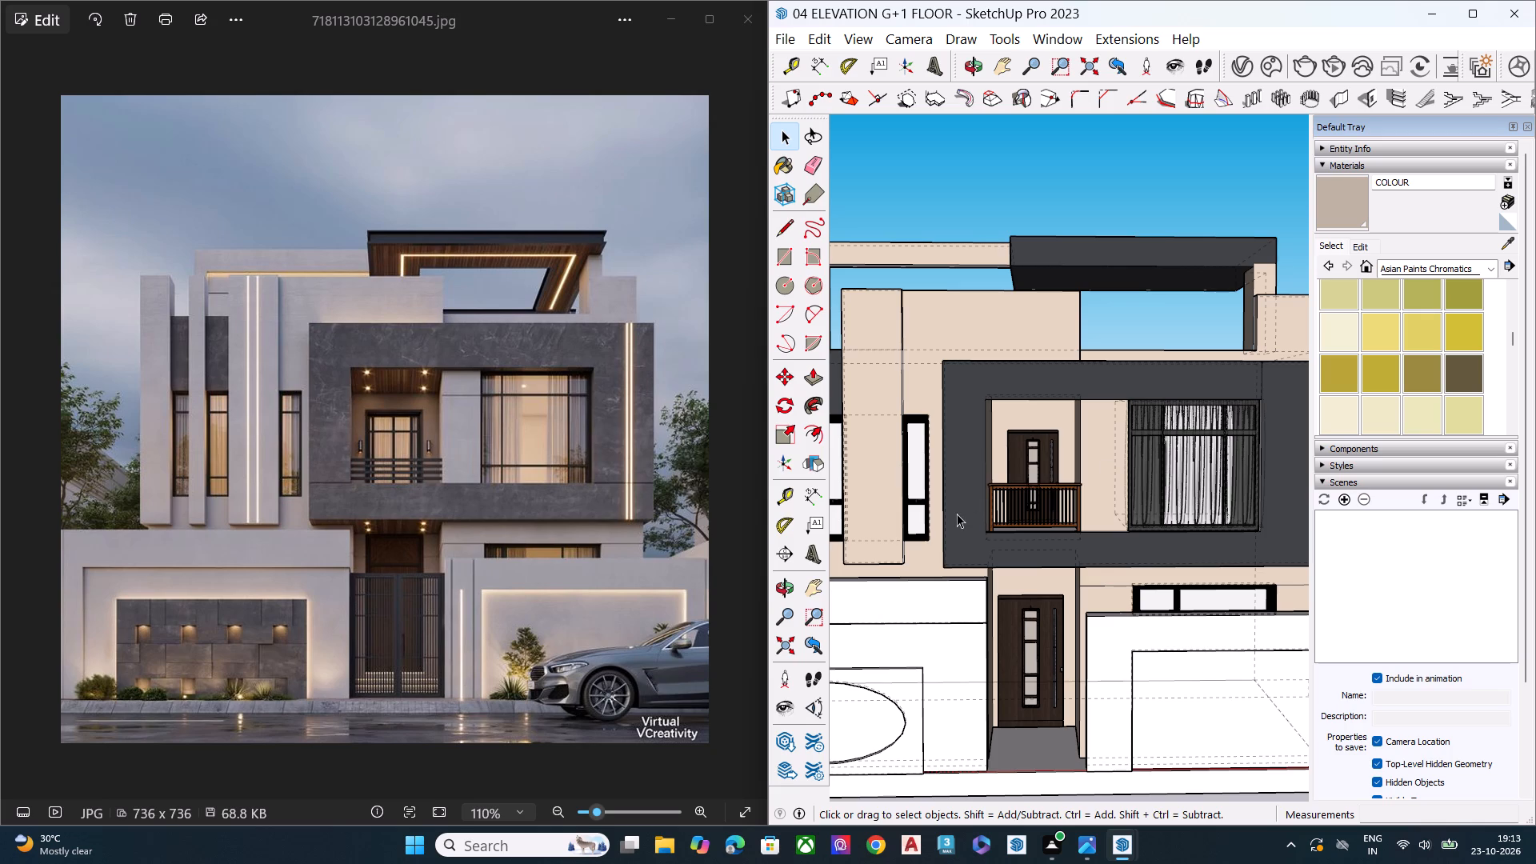
pyautogui.moveTo(956, 514); pyautogui.dragTo(1218, 520, button='middle')
pyautogui.scroll(10, 1188, 469)
pyautogui.scroll(1, 1104, 396)
pyautogui.scroll(-1, 1104, 394)
pyautogui.scroll(1, 1104, 393)
pyautogui.scroll(-1, 1104, 393)
pyautogui.scroll(3, 1104, 393)
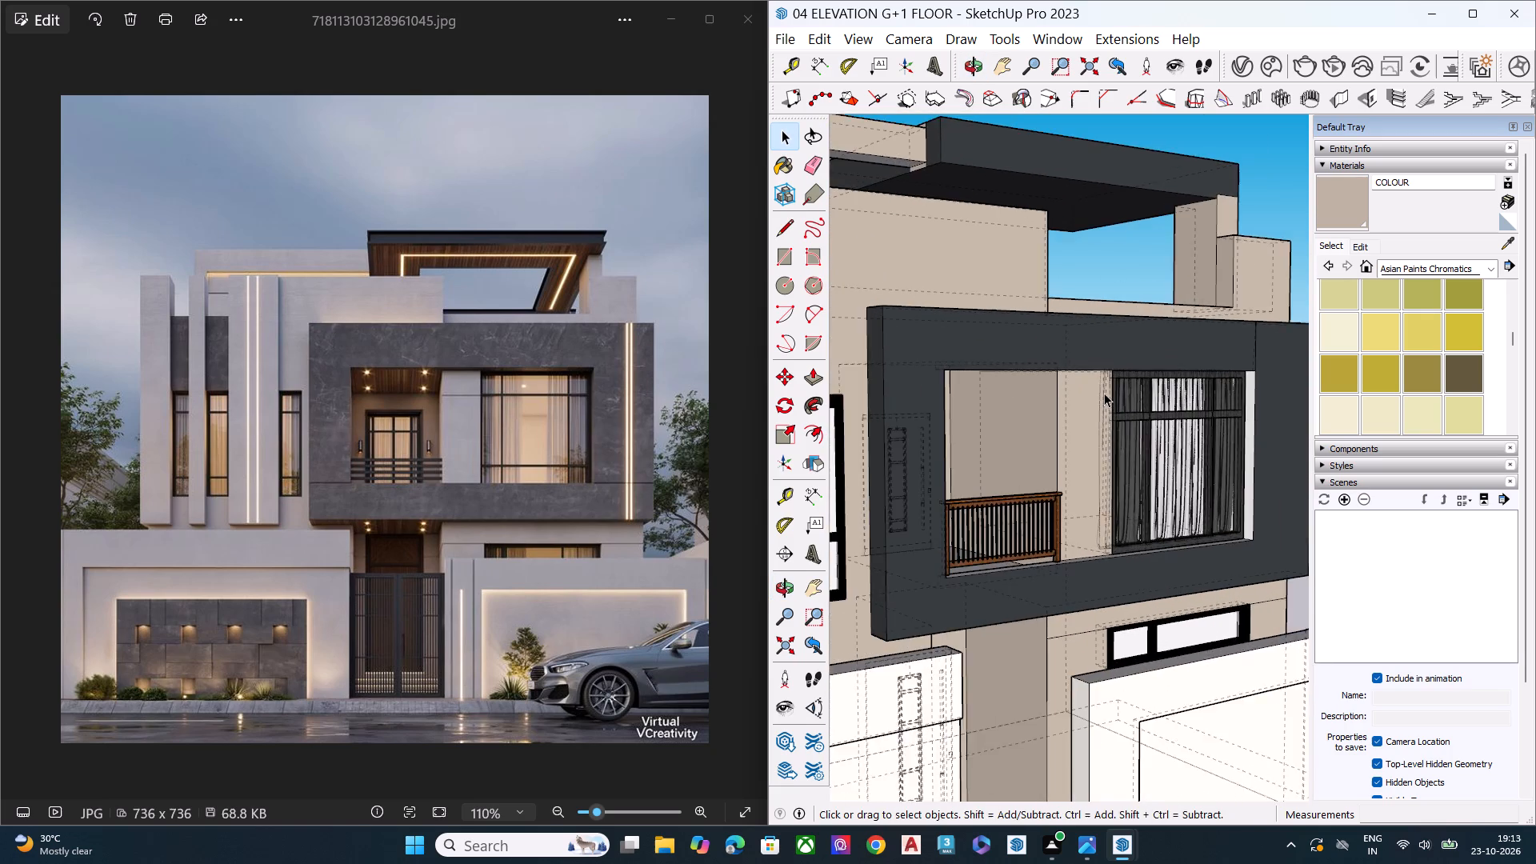
pyautogui.scroll(2, 1104, 393)
pyautogui.scroll(-2, 1104, 393)
pyautogui.scroll(1, 1104, 393)
pyautogui.scroll(-1, 1104, 393)
pyautogui.scroll(8, 1104, 393)
pyautogui.scroll(-1, 1104, 393)
pyautogui.scroll(9, 1104, 393)
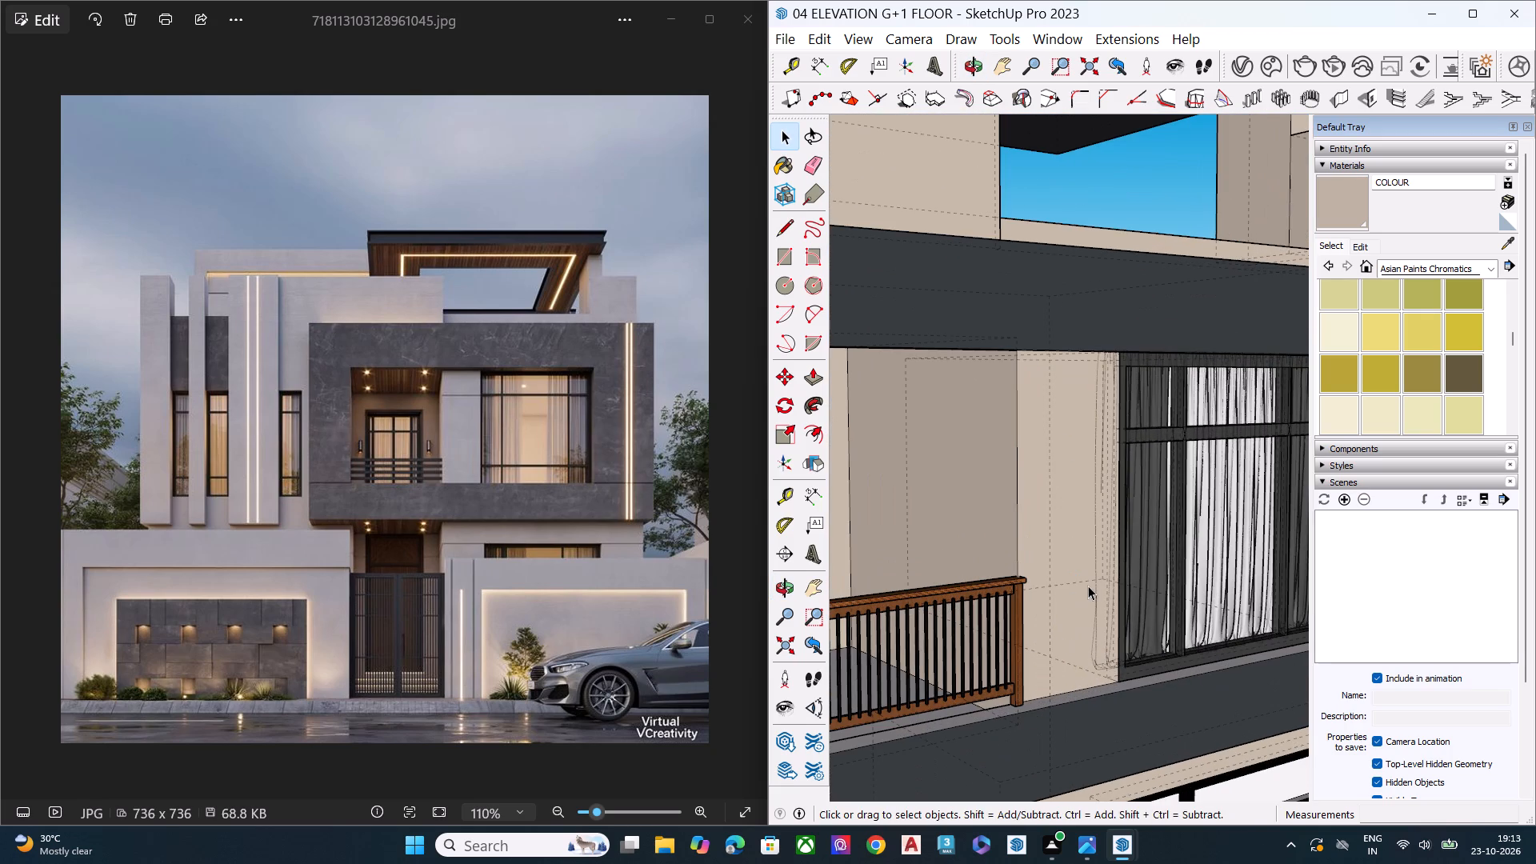
pyautogui.scroll(5, 1130, 426)
pyautogui.scroll(-1, 1115, 391)
pyautogui.scroll(4, 1115, 390)
pyautogui.moveTo(1095, 338); pyautogui.dragTo(1167, 274, button='middle')
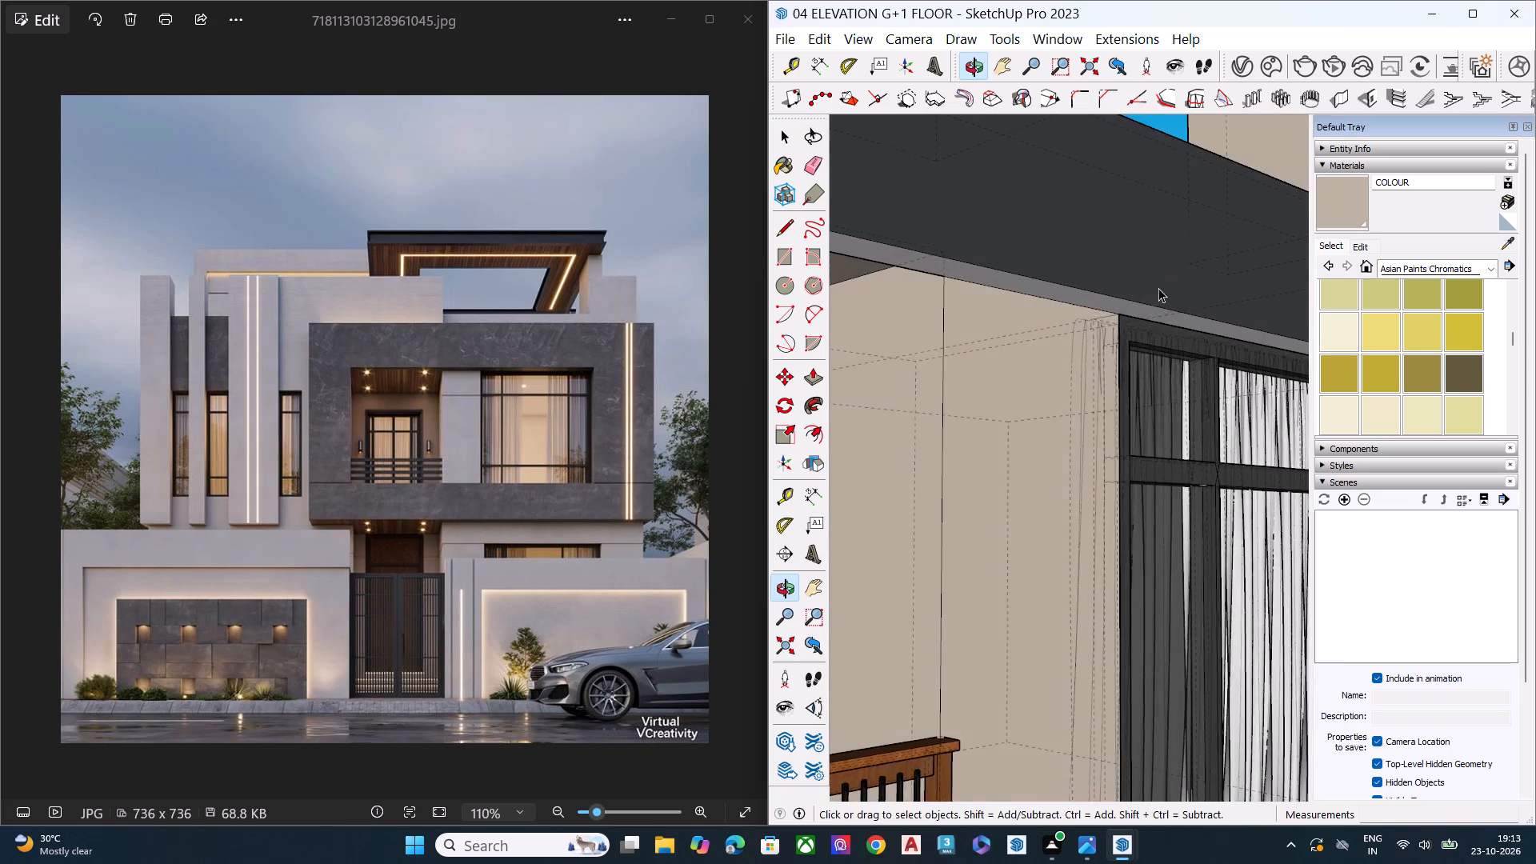
pyautogui.scroll(7, 1129, 318)
pyautogui.click(1078, 341)
pyautogui.click(1076, 346)
pyautogui.moveTo(1122, 366); pyautogui.dragTo(967, 375, button='middle')
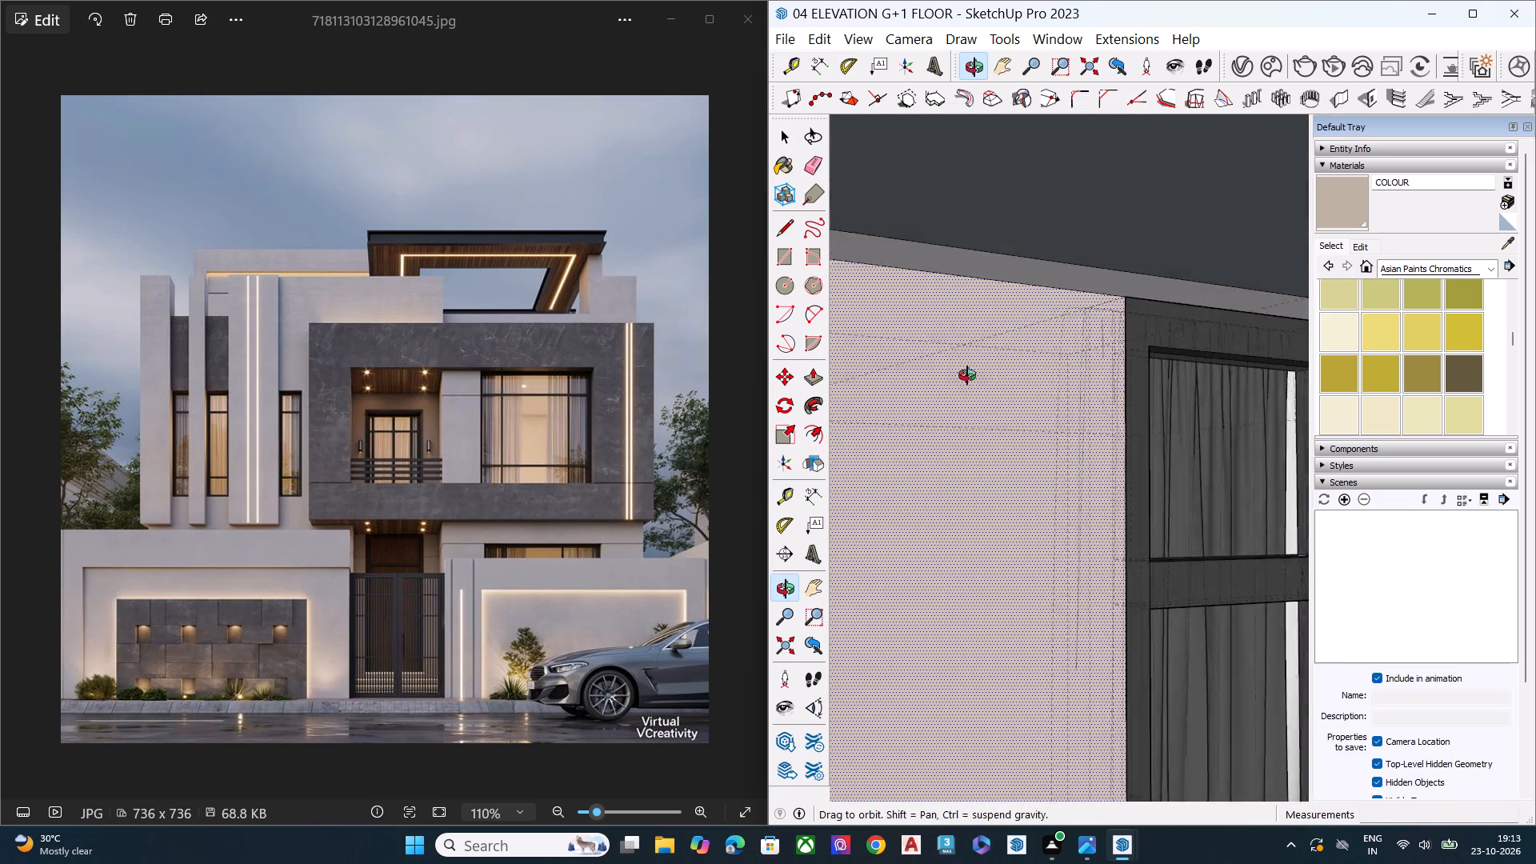
pyautogui.moveTo(967, 375); pyautogui.dragTo(959, 376, button='middle')
pyautogui.scroll(6, 1150, 375)
pyautogui.scroll(-3, 1198, 378)
pyautogui.scroll(2, 1199, 379)
pyautogui.scroll(-4, 1019, 419)
pyautogui.scroll(1, 940, 418)
pyautogui.scroll(-3, 933, 418)
pyautogui.scroll(2, 1227, 457)
pyautogui.scroll(-1, 1239, 455)
pyautogui.scroll(7, 1239, 455)
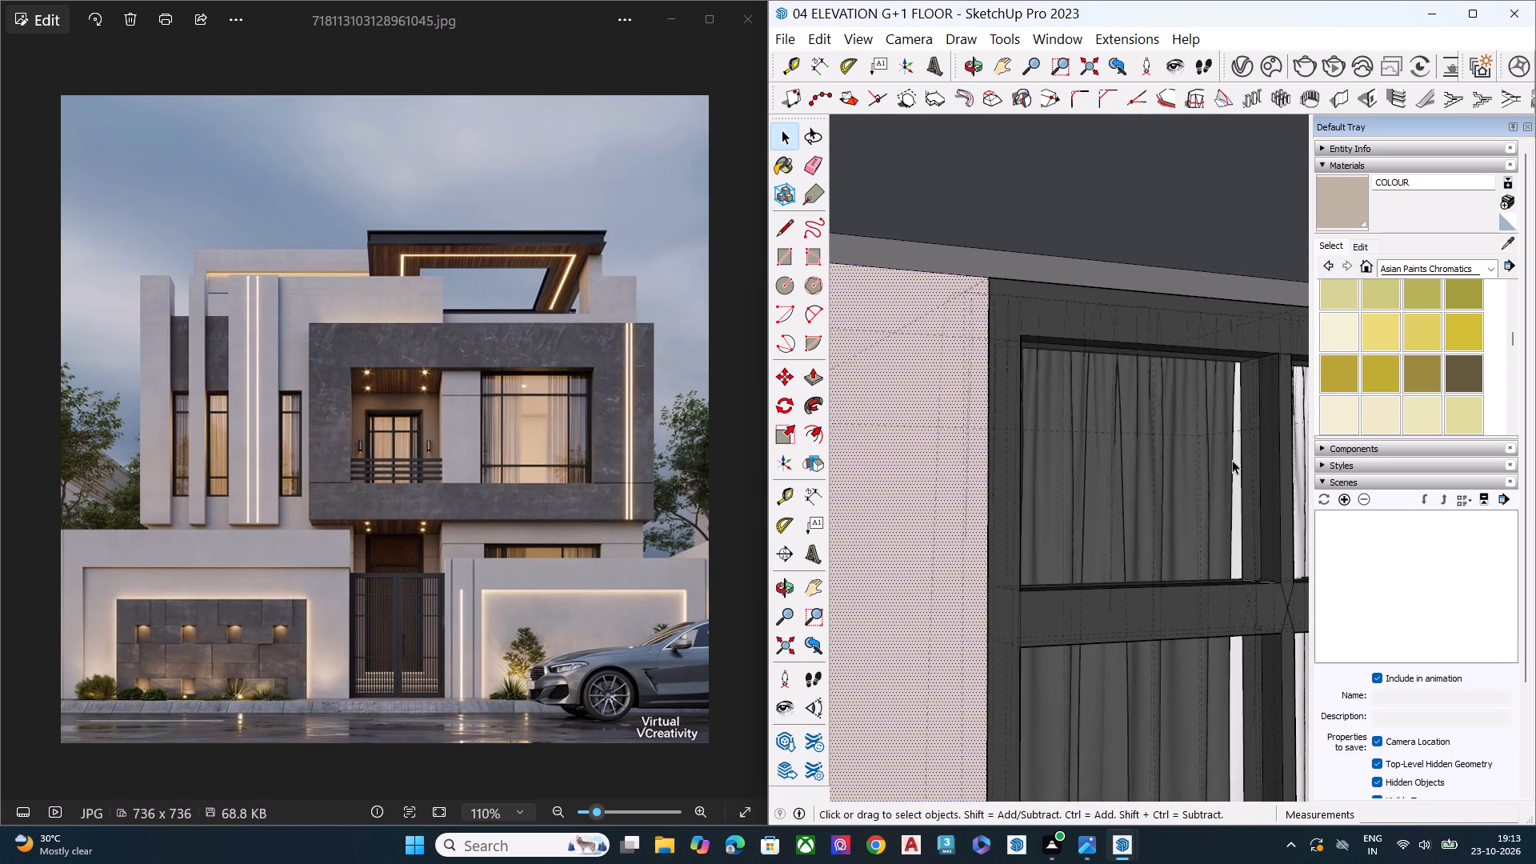
pyautogui.click(1232, 460)
pyautogui.moveTo(1064, 478); pyautogui.dragTo(1535, 450, button='middle')
pyautogui.scroll(-1, 1101, 466)
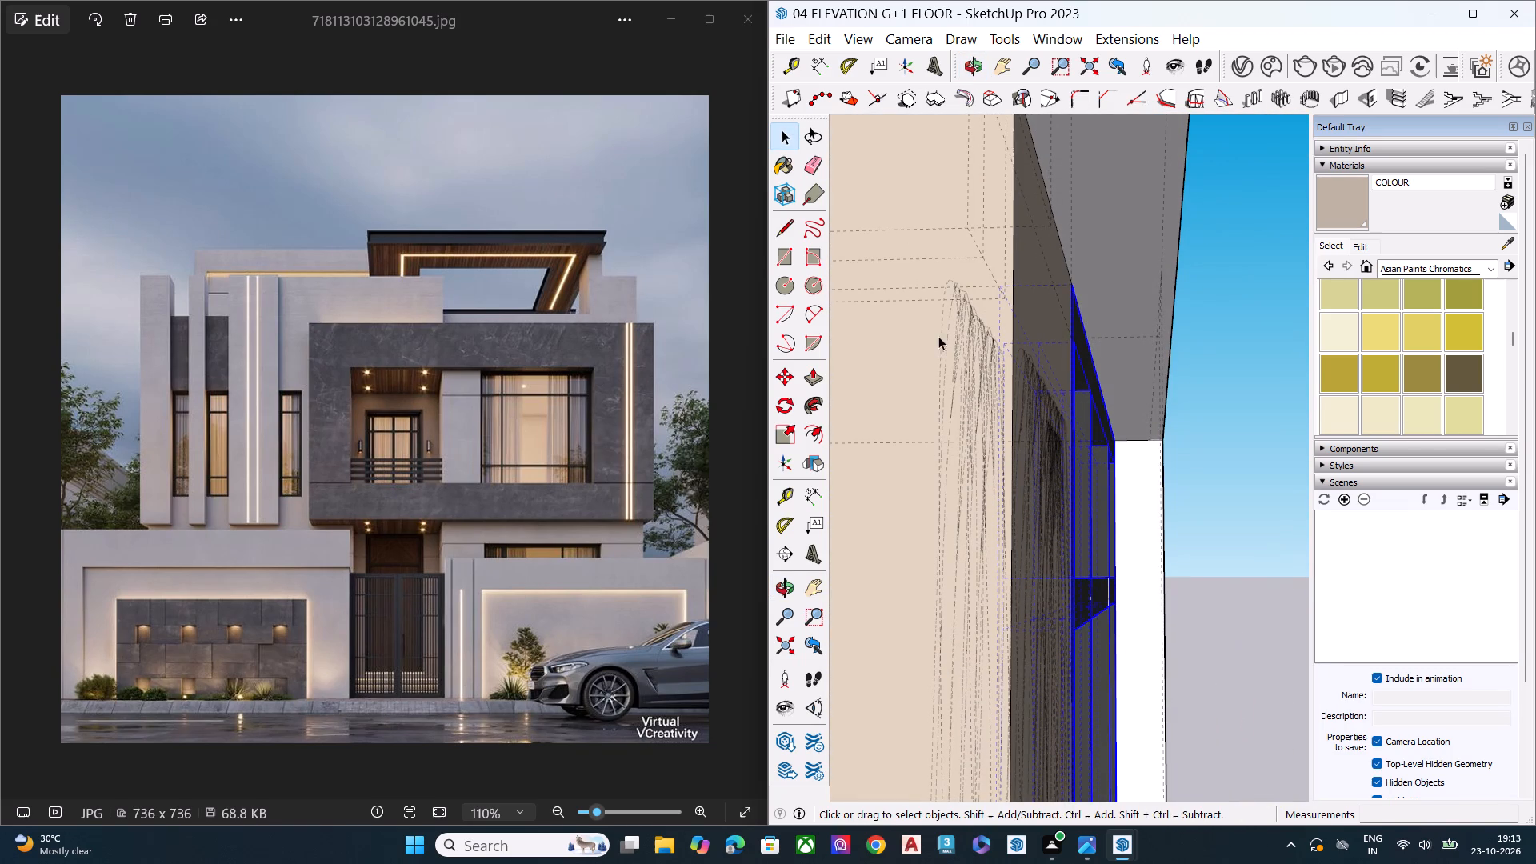
# Copy the curtain by its top corner about 30' 6" along the elevation, placing it behind the narrow first-floor windows.
pyautogui.click(946, 333)
pyautogui.scroll(7, 942, 352)
pyautogui.moveTo(1027, 416); pyautogui.dragTo(961, 384, button='middle')
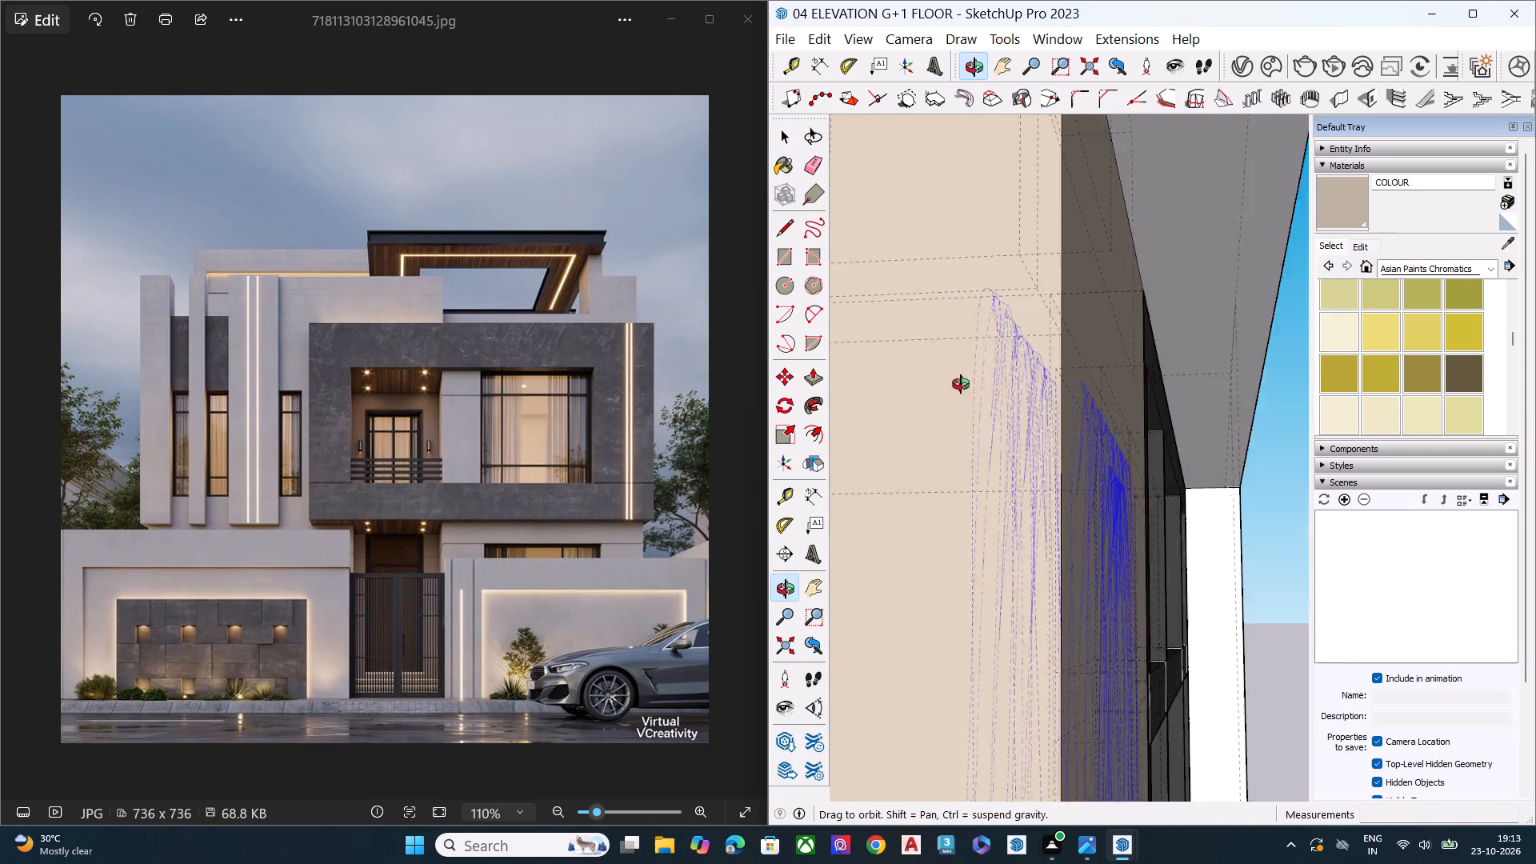
pyautogui.moveTo(961, 384); pyautogui.dragTo(913, 376, button='middle')
pyautogui.scroll(-1, 920, 428)
pyautogui.scroll(1, 920, 428)
pyautogui.scroll(-15, 920, 429)
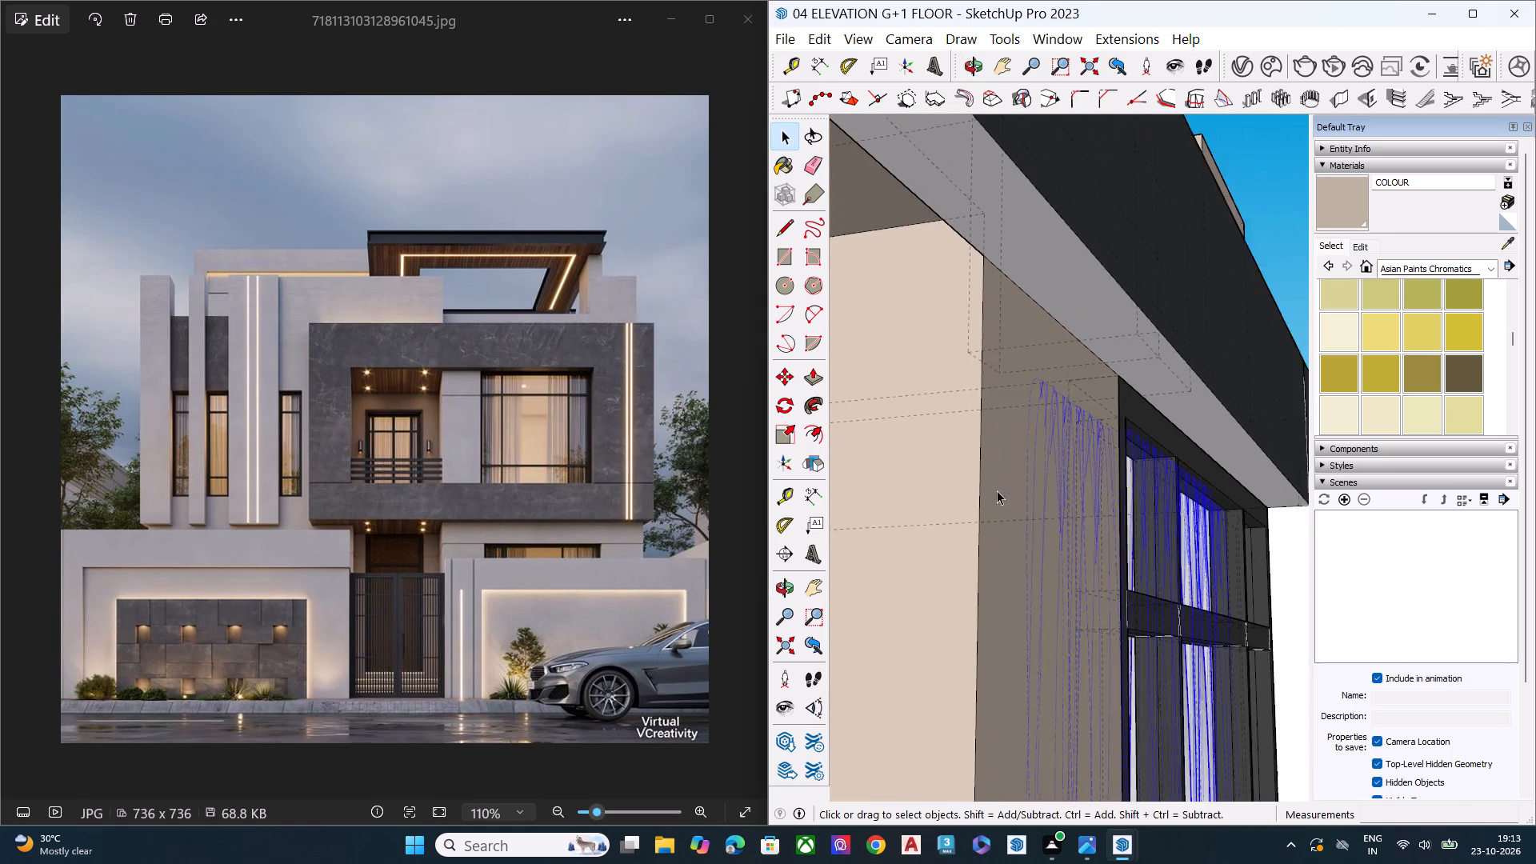
pyautogui.press('m')
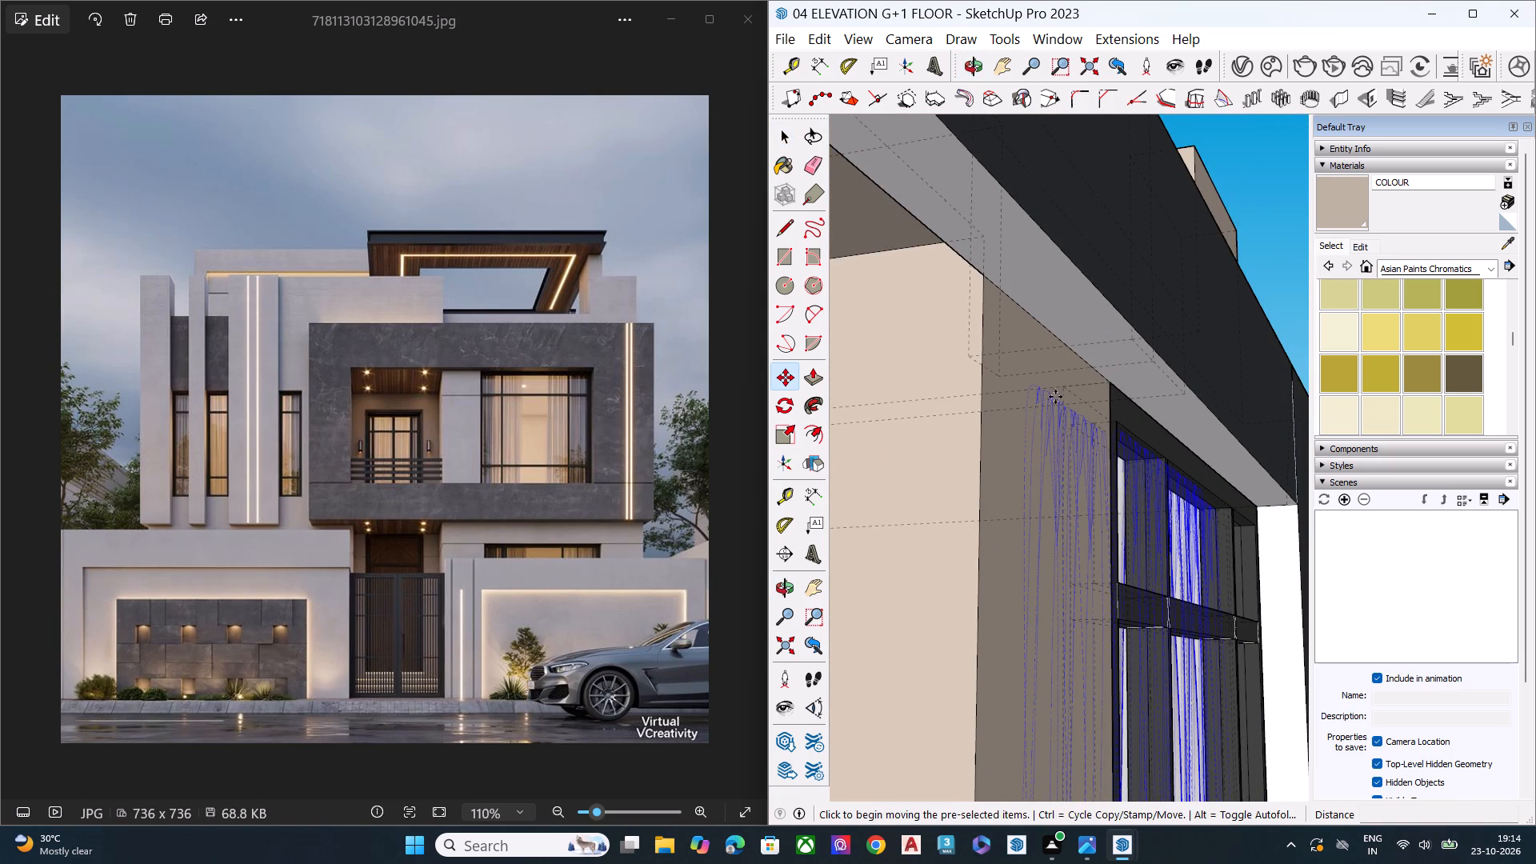
pyautogui.click(1034, 390)
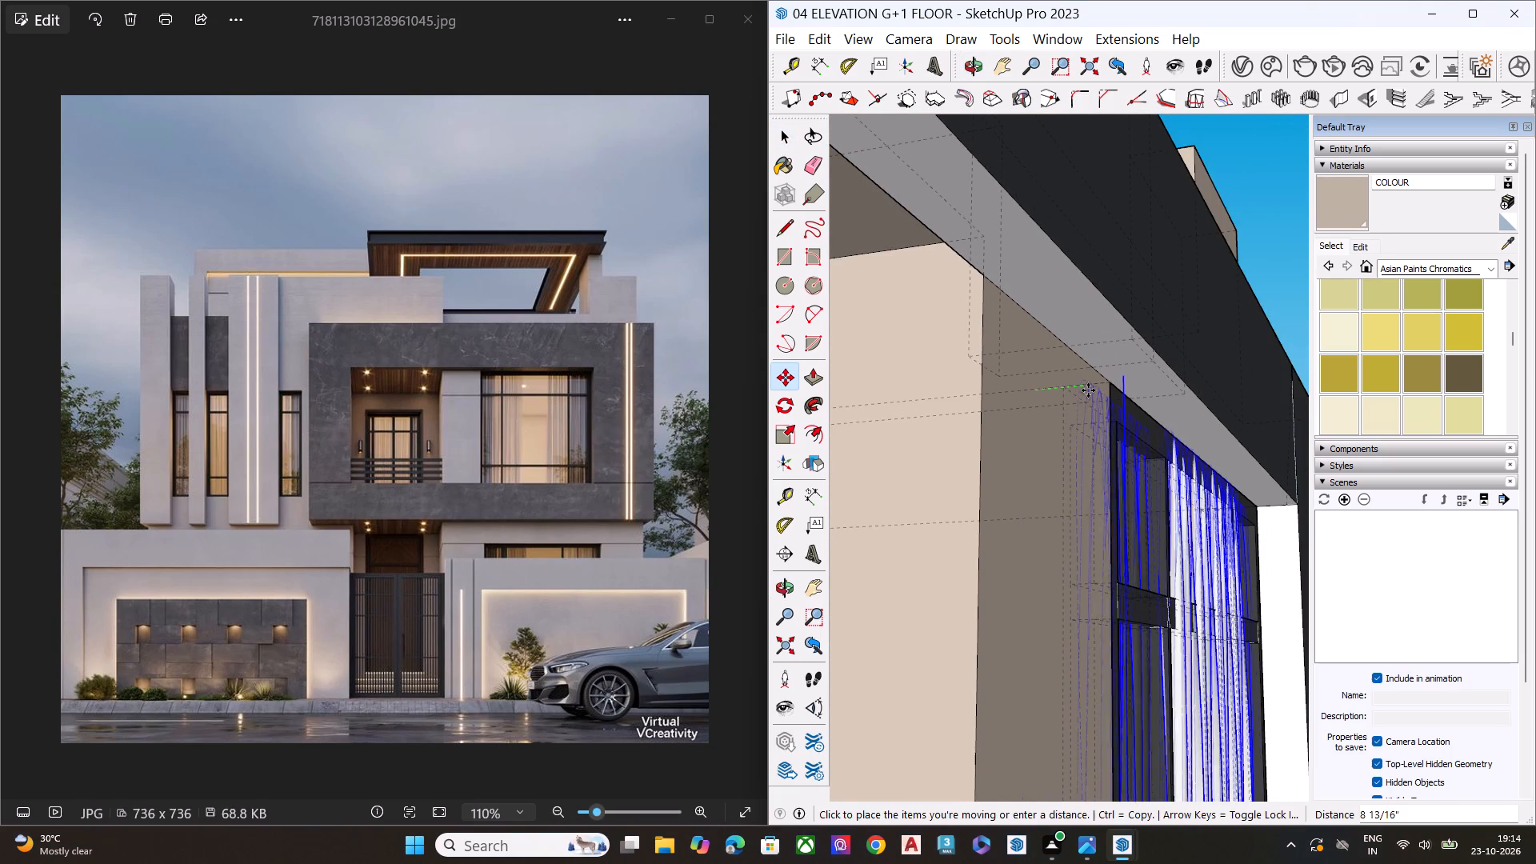
pyautogui.scroll(-8, 918, 444)
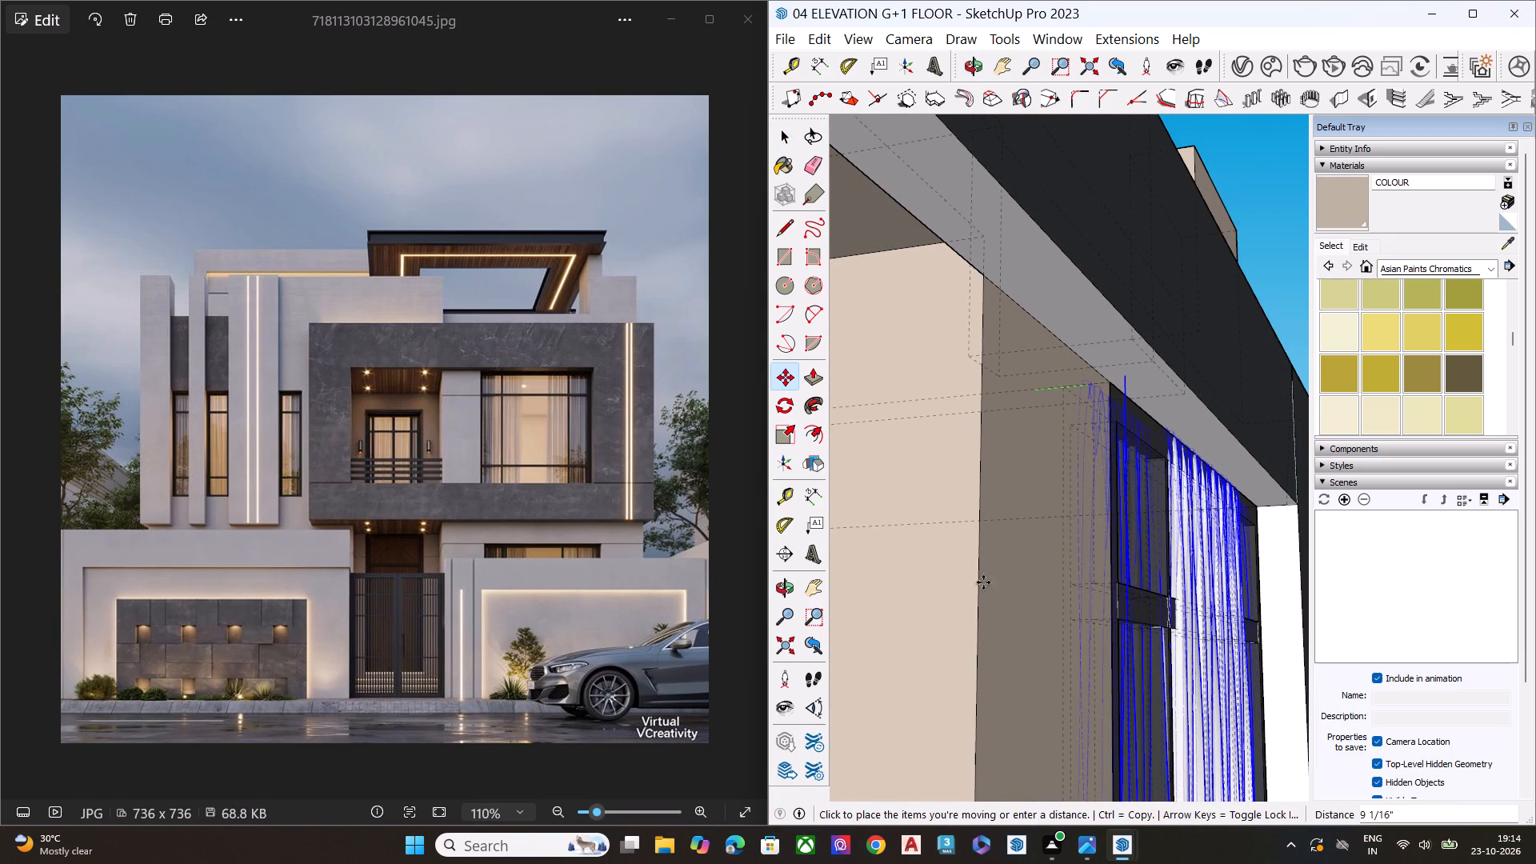
pyautogui.scroll(-1, 891, 560)
pyautogui.scroll(-9, 1125, 460)
pyautogui.scroll(-7, 1187, 510)
pyautogui.scroll(2, 1282, 530)
pyautogui.scroll(-2, 1282, 530)
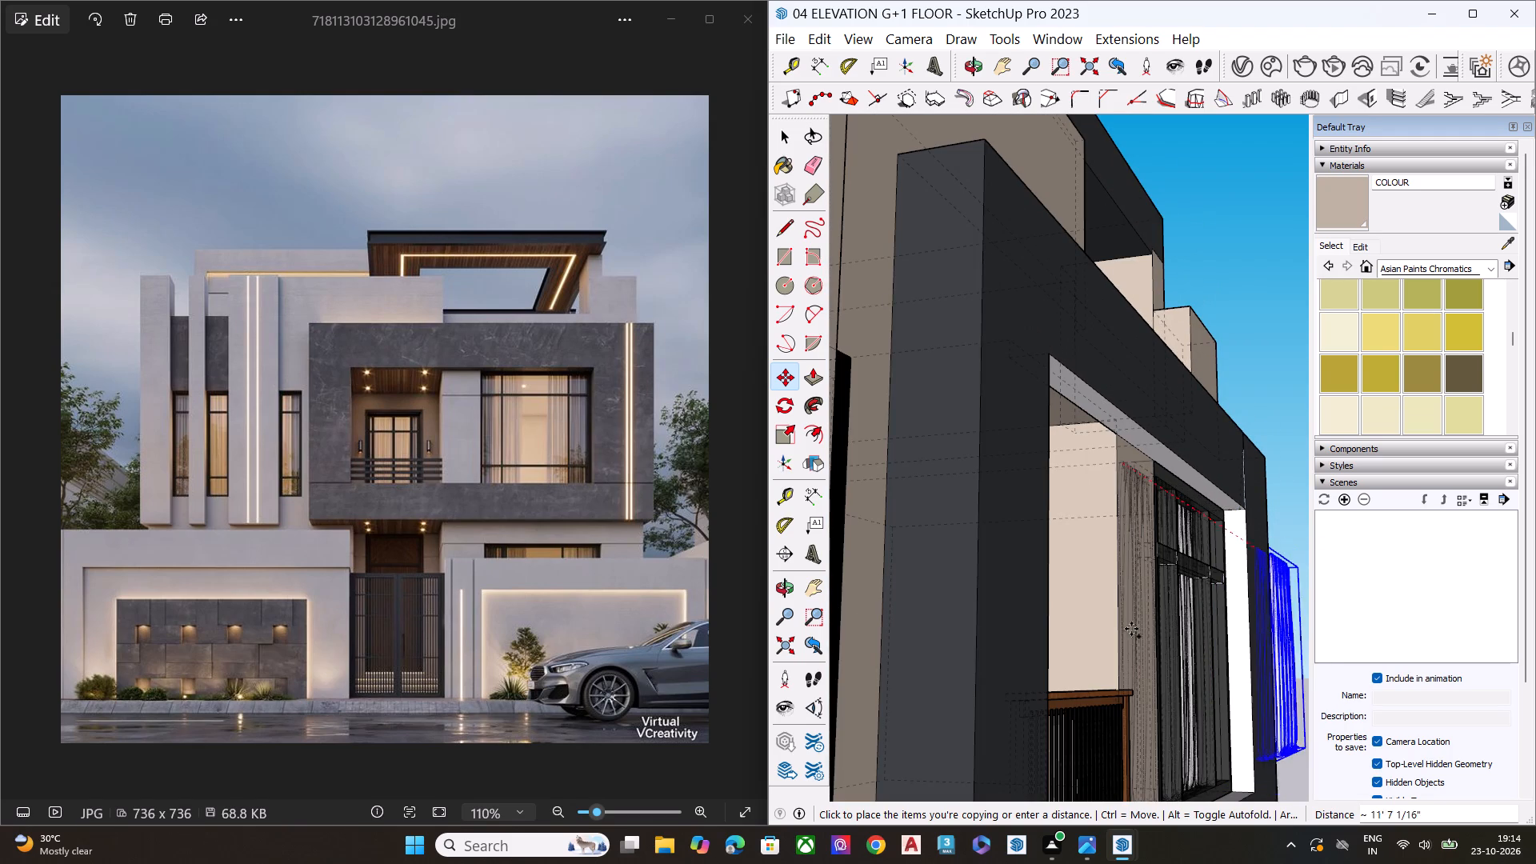
pyautogui.scroll(-5, 1083, 418)
pyautogui.scroll(1, 1187, 473)
pyautogui.scroll(-3, 1207, 494)
pyautogui.scroll(-15, 1244, 549)
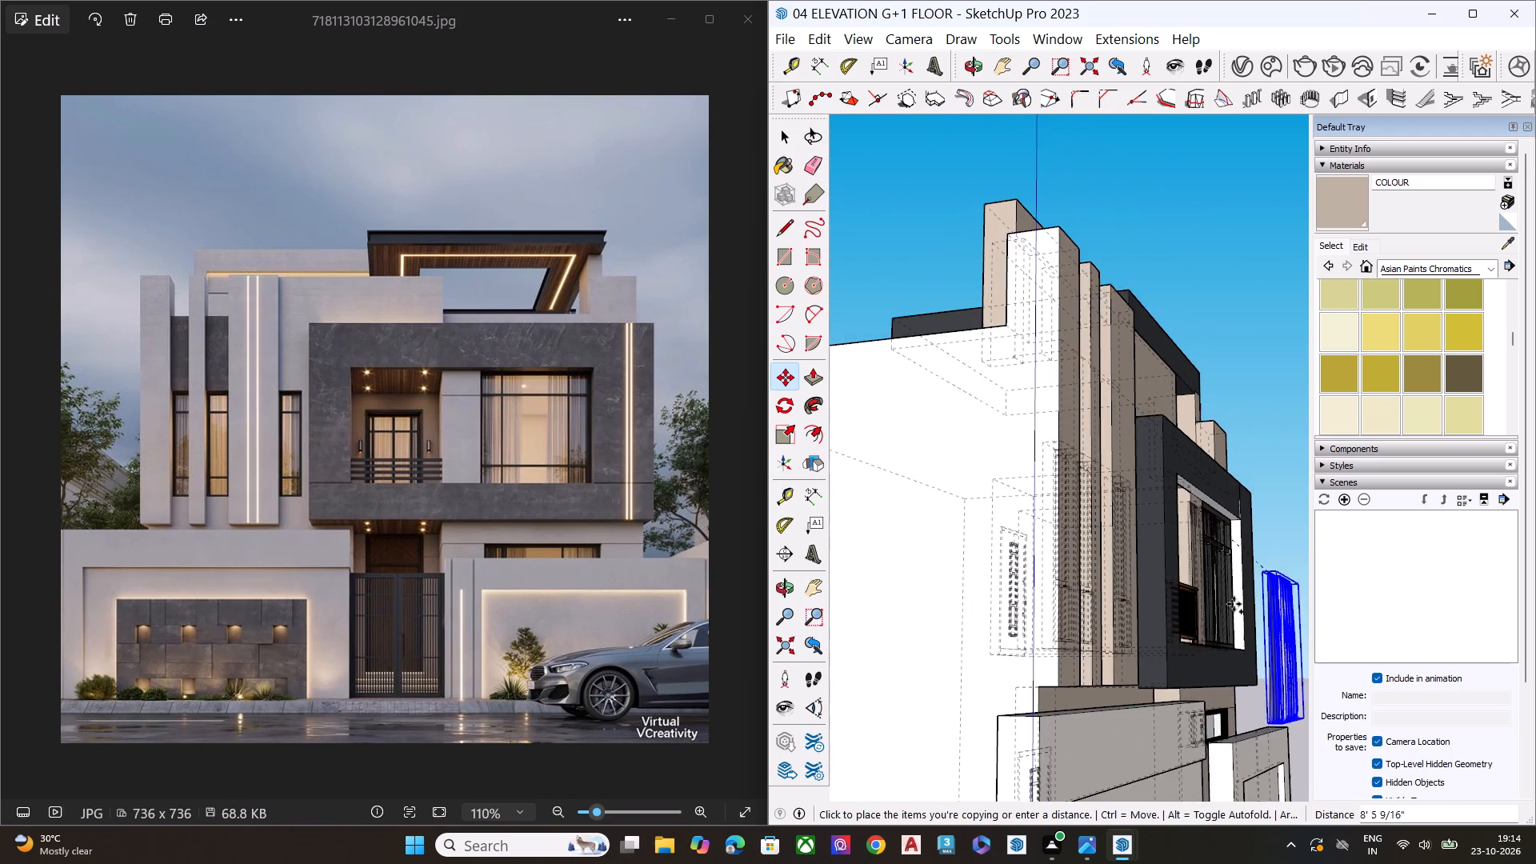
pyautogui.scroll(-15, 1234, 604)
pyautogui.moveTo(1132, 565); pyautogui.dragTo(1102, 738, button='middle')
pyautogui.scroll(-1, 1105, 727)
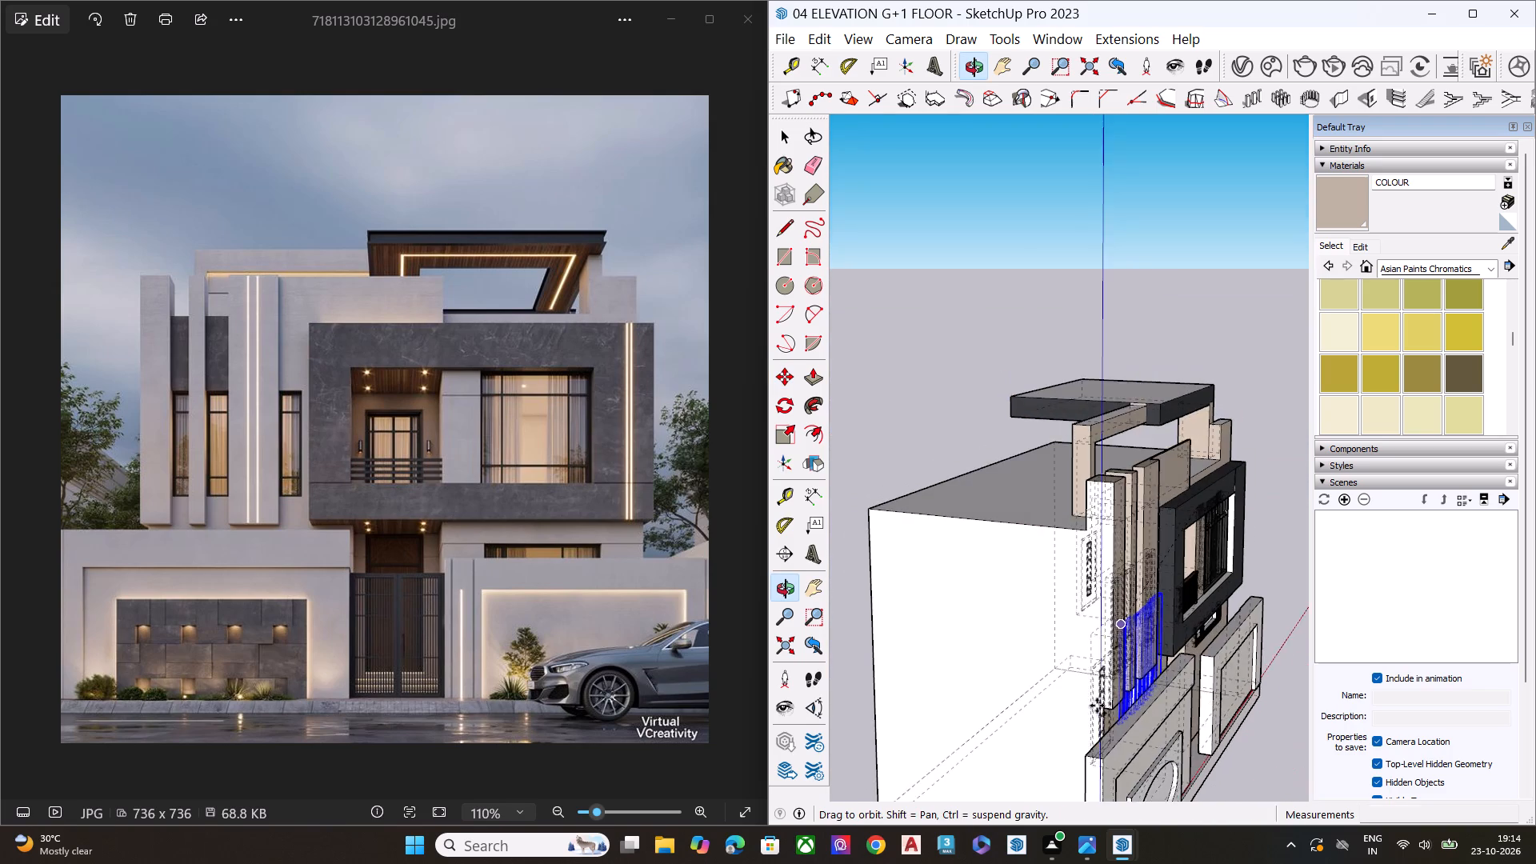
pyautogui.scroll(11, 1086, 660)
pyautogui.scroll(13, 1111, 582)
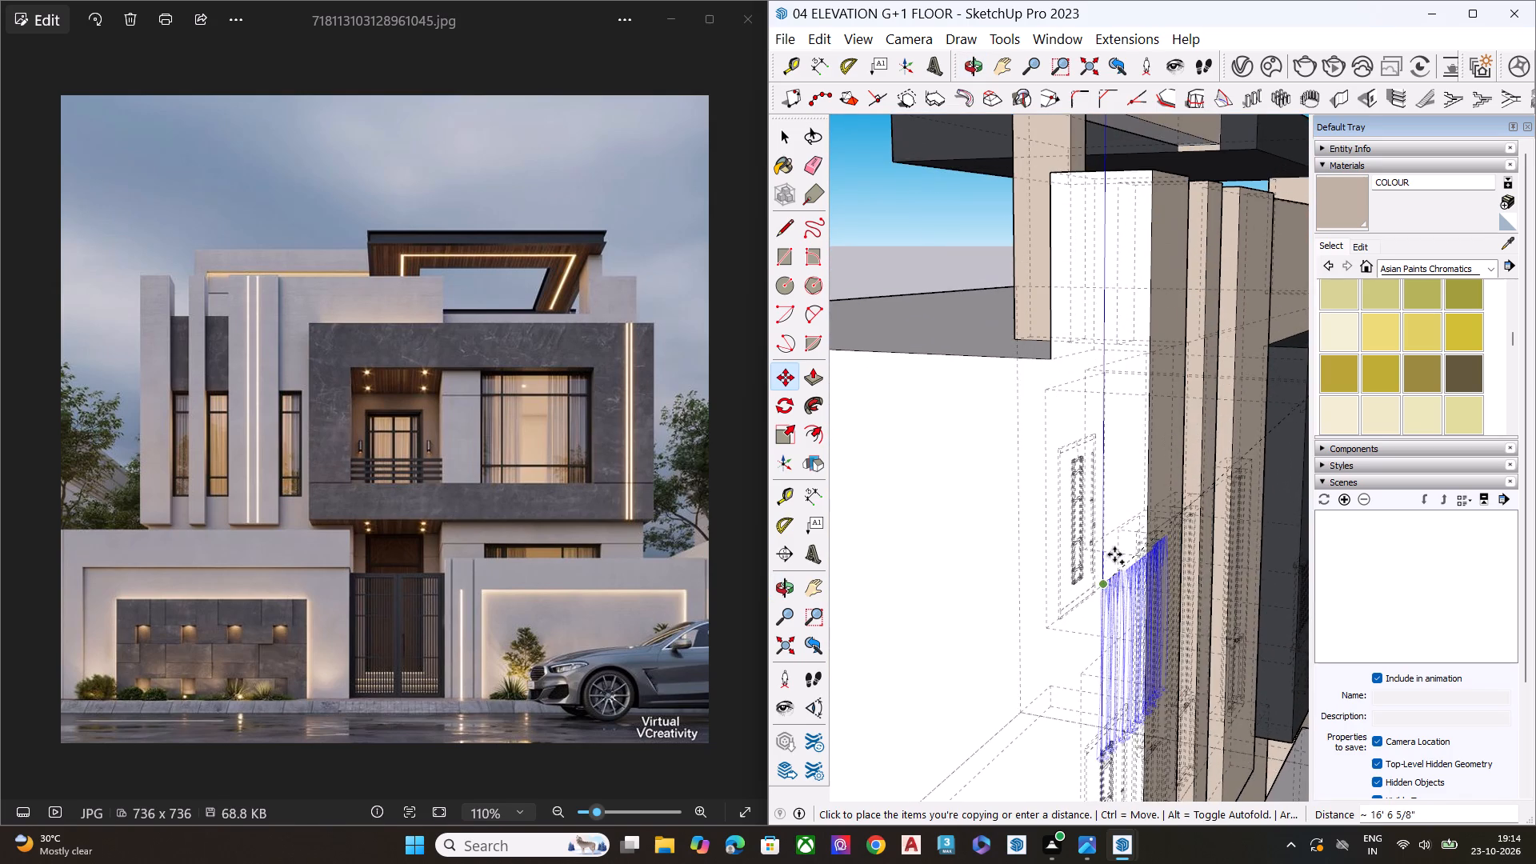
pyautogui.scroll(7, 1114, 554)
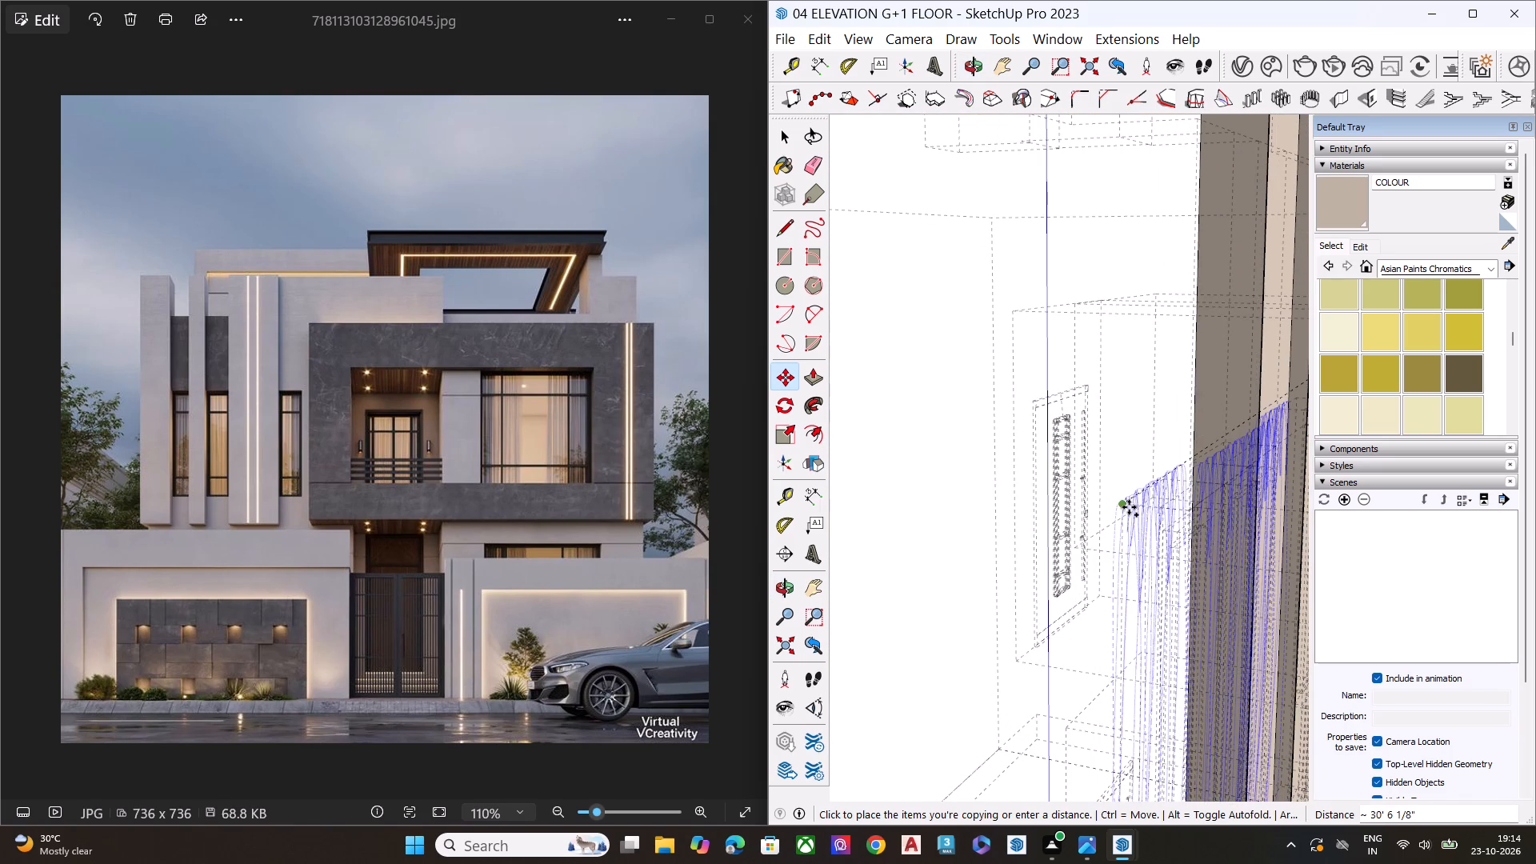
pyautogui.click(1129, 507)
pyautogui.press('space')
# Deselect the copied curtain, turn off the back edges and examine its fit through the narrow first-floor windows.
pyautogui.scroll(-12, 826, 506)
pyautogui.moveTo(1196, 582); pyautogui.dragTo(879, 560, button='middle')
pyautogui.scroll(1, 863, 550)
pyautogui.scroll(-9, 905, 514)
pyautogui.scroll(1, 1048, 542)
pyautogui.scroll(-11, 1050, 542)
pyautogui.scroll(-8, 1110, 647)
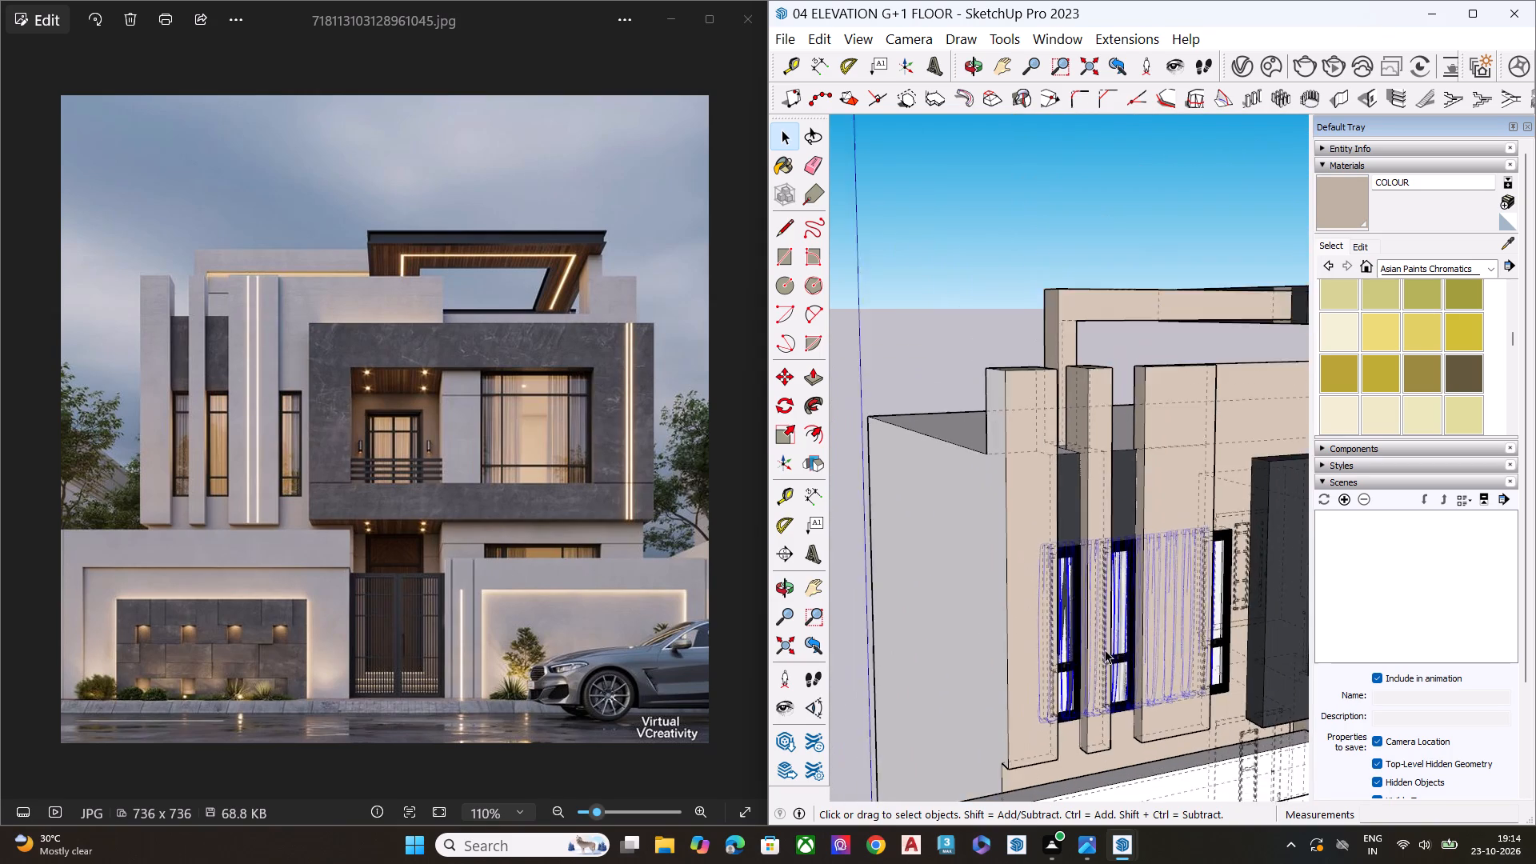
pyautogui.scroll(-1, 1105, 650)
pyautogui.press('space')
pyautogui.click(1006, 322)
pyautogui.press('k')
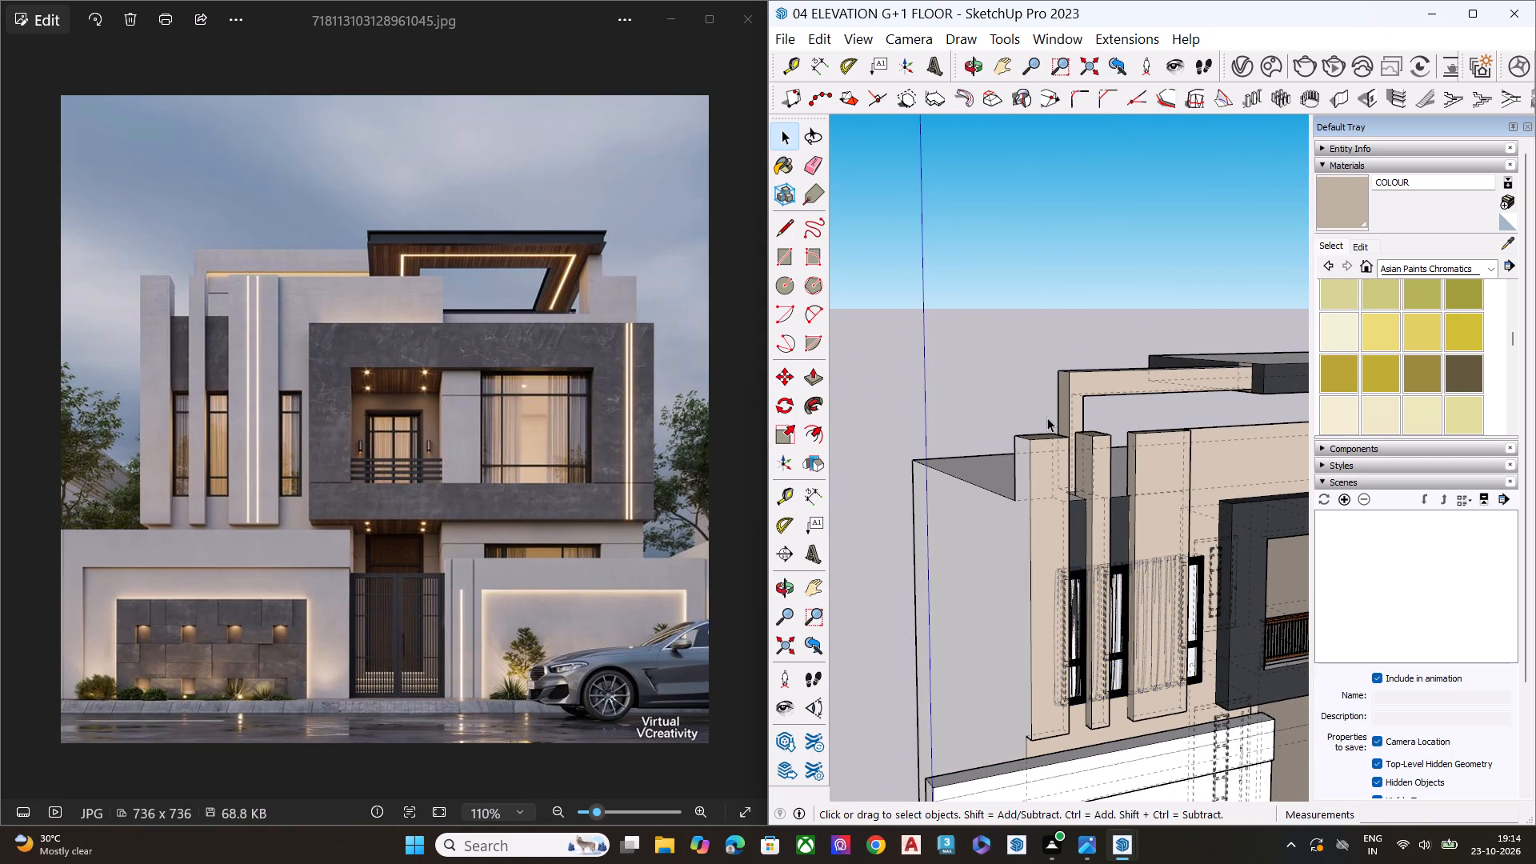
pyautogui.scroll(-2, 1000, 597)
pyautogui.scroll(1, 1014, 605)
pyautogui.scroll(-6, 1016, 606)
pyautogui.moveTo(1182, 678); pyautogui.dragTo(852, 566, button='middle')
pyautogui.moveTo(862, 555); pyautogui.dragTo(910, 524, button='middle')
pyautogui.scroll(12, 979, 604)
pyautogui.scroll(7, 1123, 606)
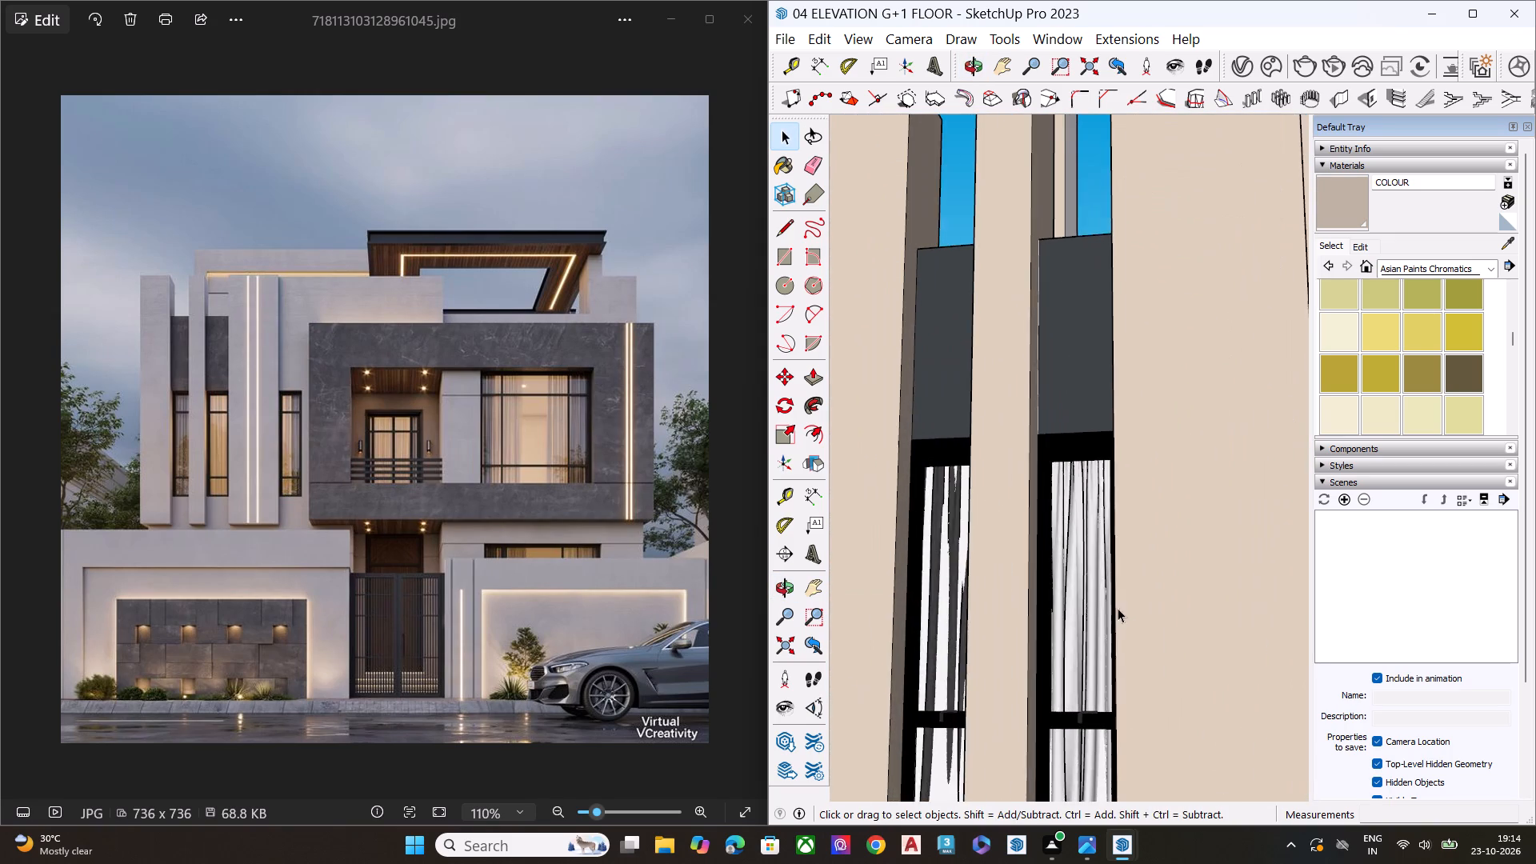
pyautogui.moveTo(1059, 618); pyautogui.dragTo(1254, 618, button='middle')
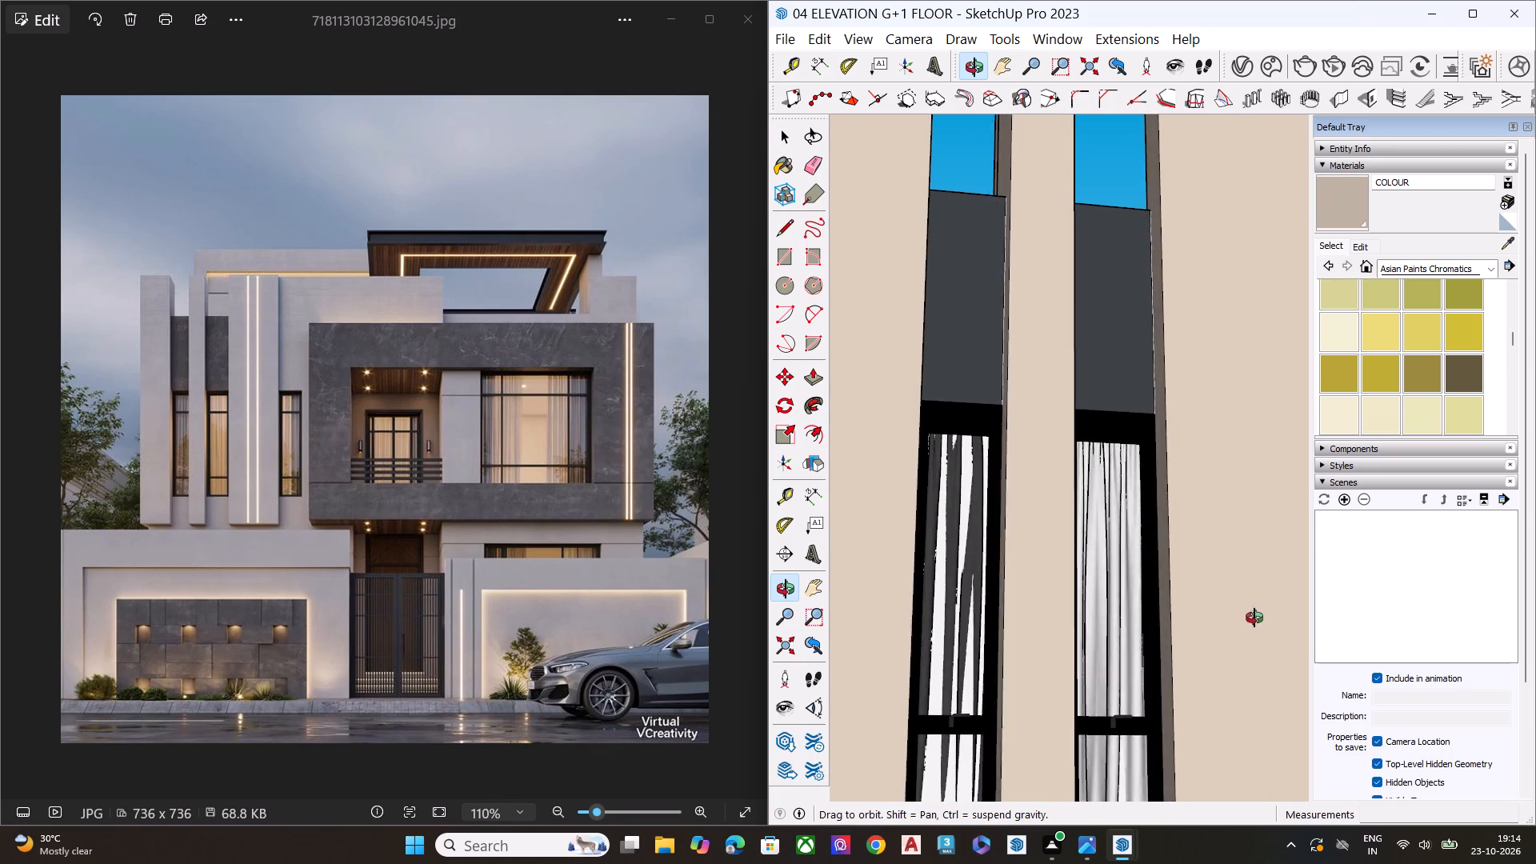
pyautogui.moveTo(1254, 618); pyautogui.dragTo(1290, 706, button='middle')
pyautogui.scroll(10, 970, 610)
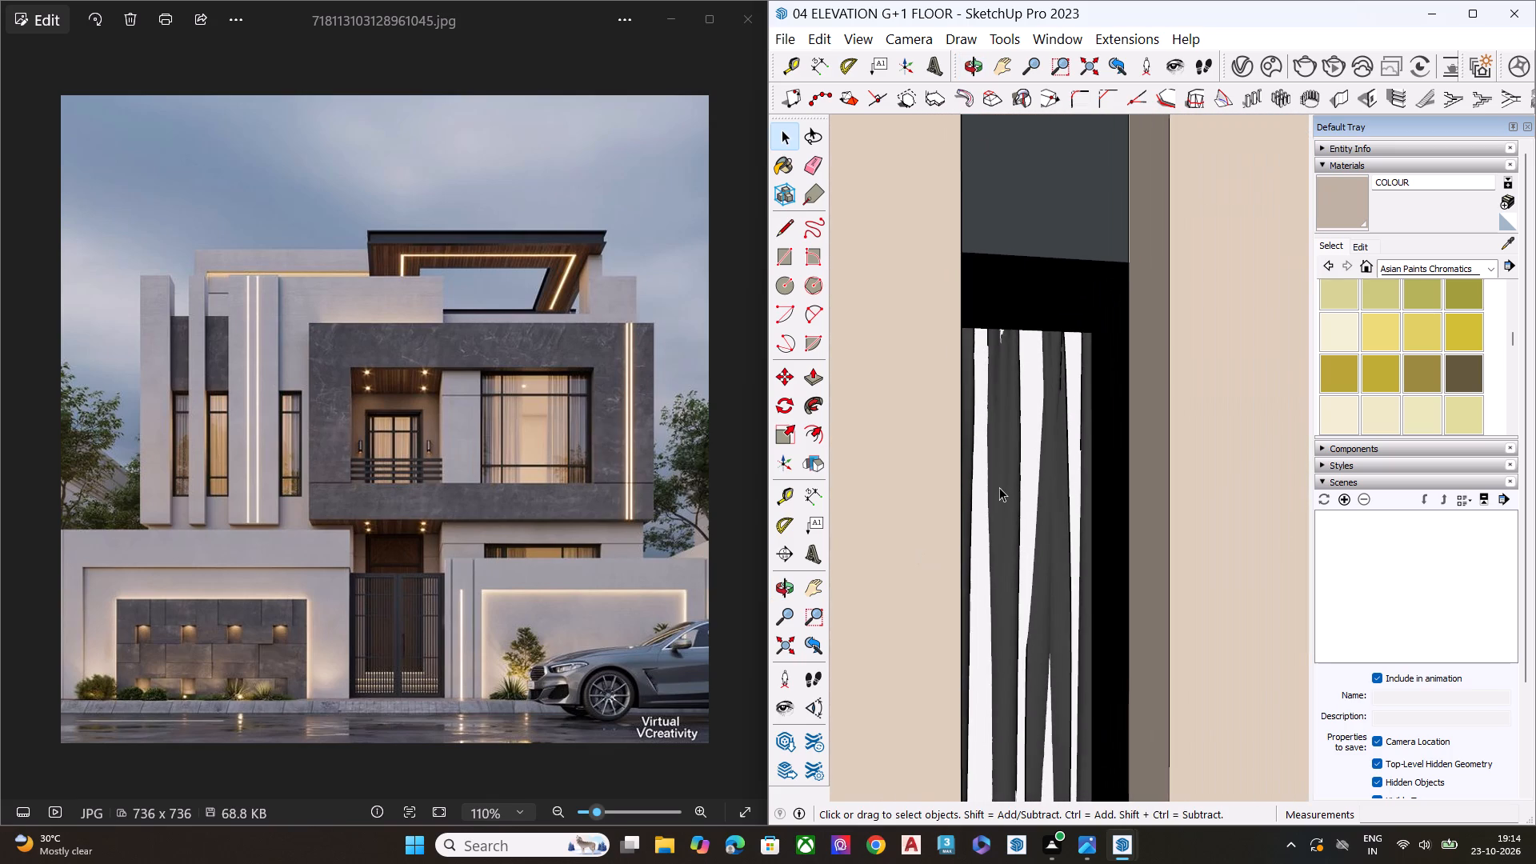
# Show the back edges and move the copied curtain about 10" inward, away from the narrow first-floor windows.
pyautogui.press('k')
pyautogui.scroll(-1, 977, 506)
pyautogui.scroll(2, 986, 512)
pyautogui.scroll(-8, 990, 513)
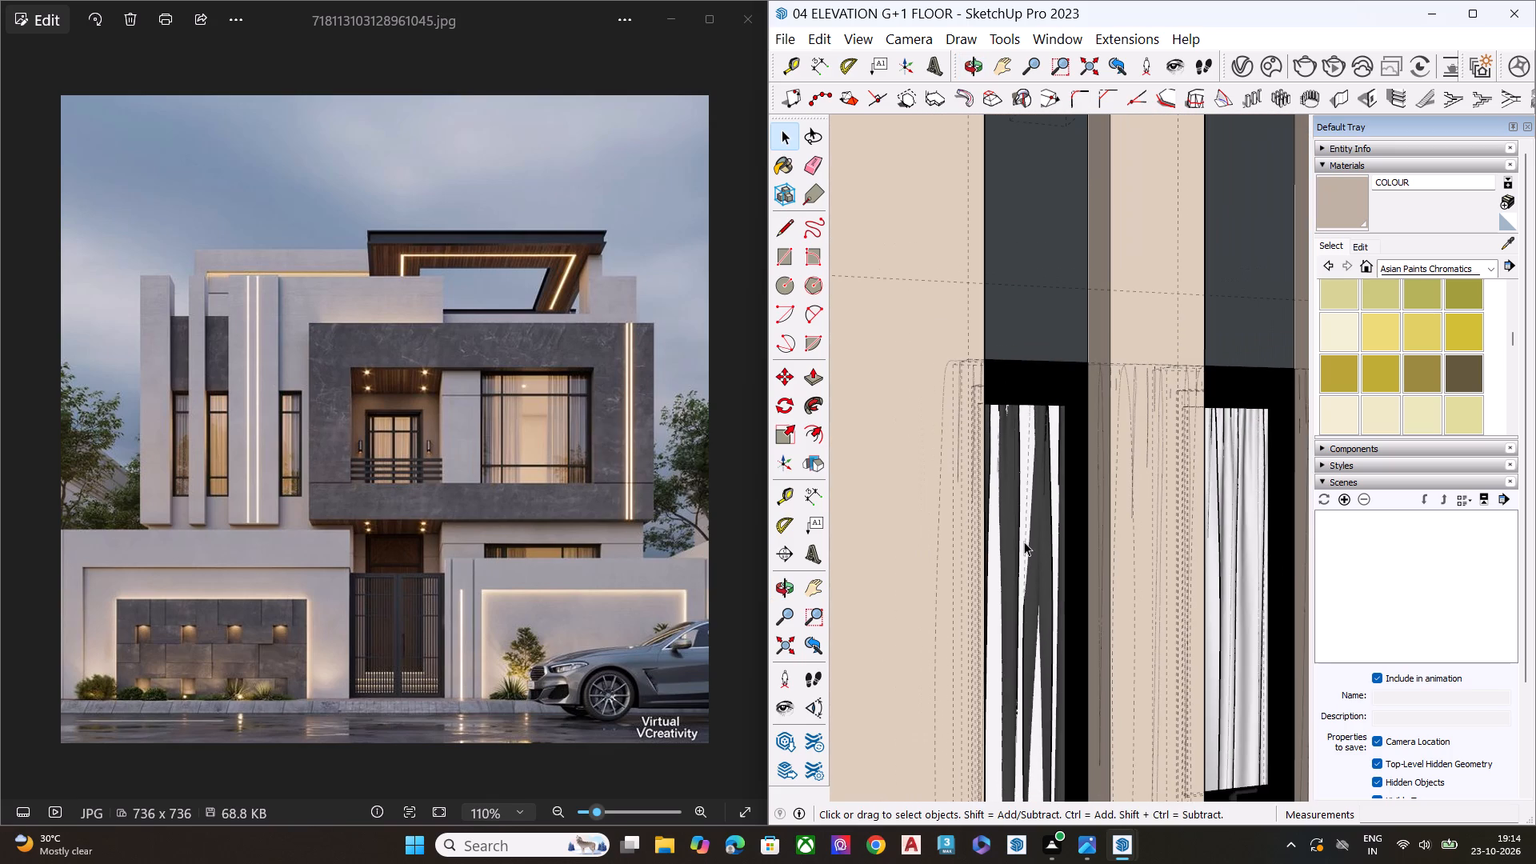
pyautogui.scroll(-7, 956, 448)
pyautogui.moveTo(933, 487); pyautogui.dragTo(1189, 623, button='middle')
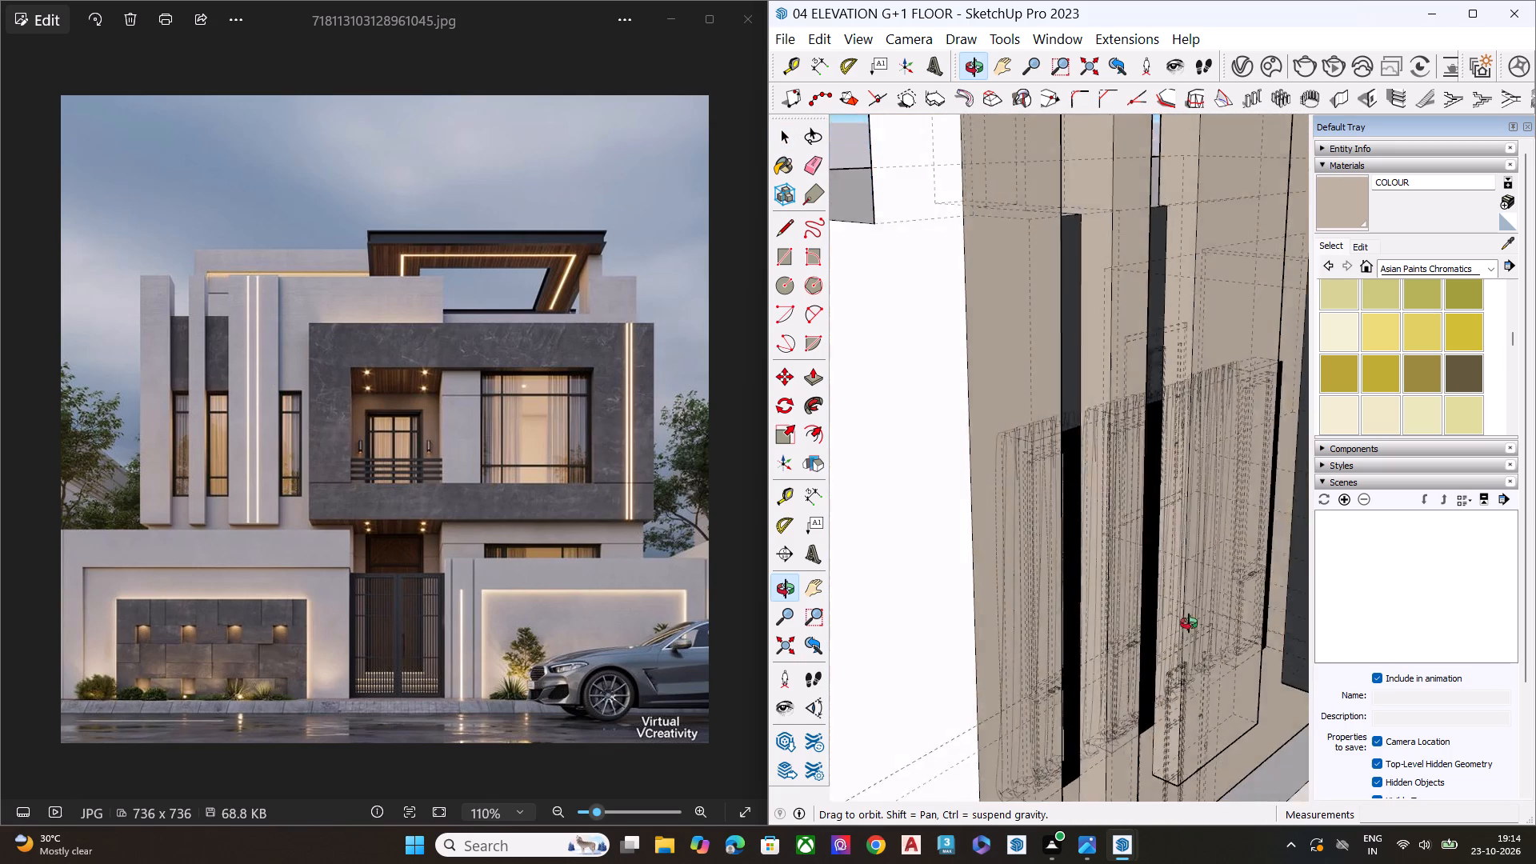
pyautogui.moveTo(1189, 623); pyautogui.dragTo(1375, 648, button='middle')
pyautogui.scroll(12, 1089, 471)
pyautogui.scroll(-1, 1050, 454)
pyautogui.scroll(4, 1050, 454)
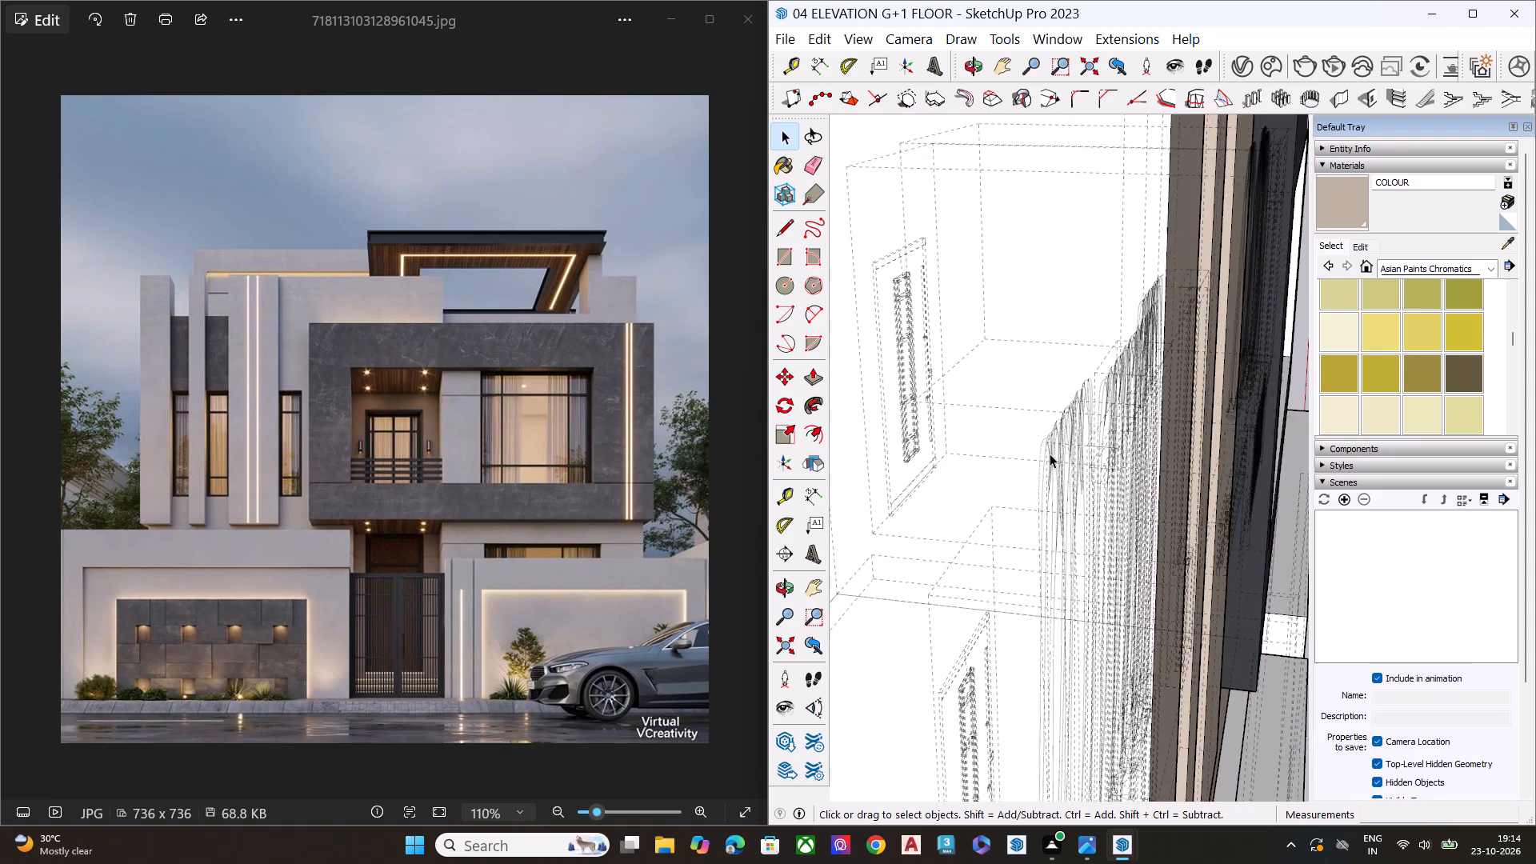
pyautogui.scroll(1, 1050, 454)
pyautogui.click(1050, 454)
pyautogui.press('m')
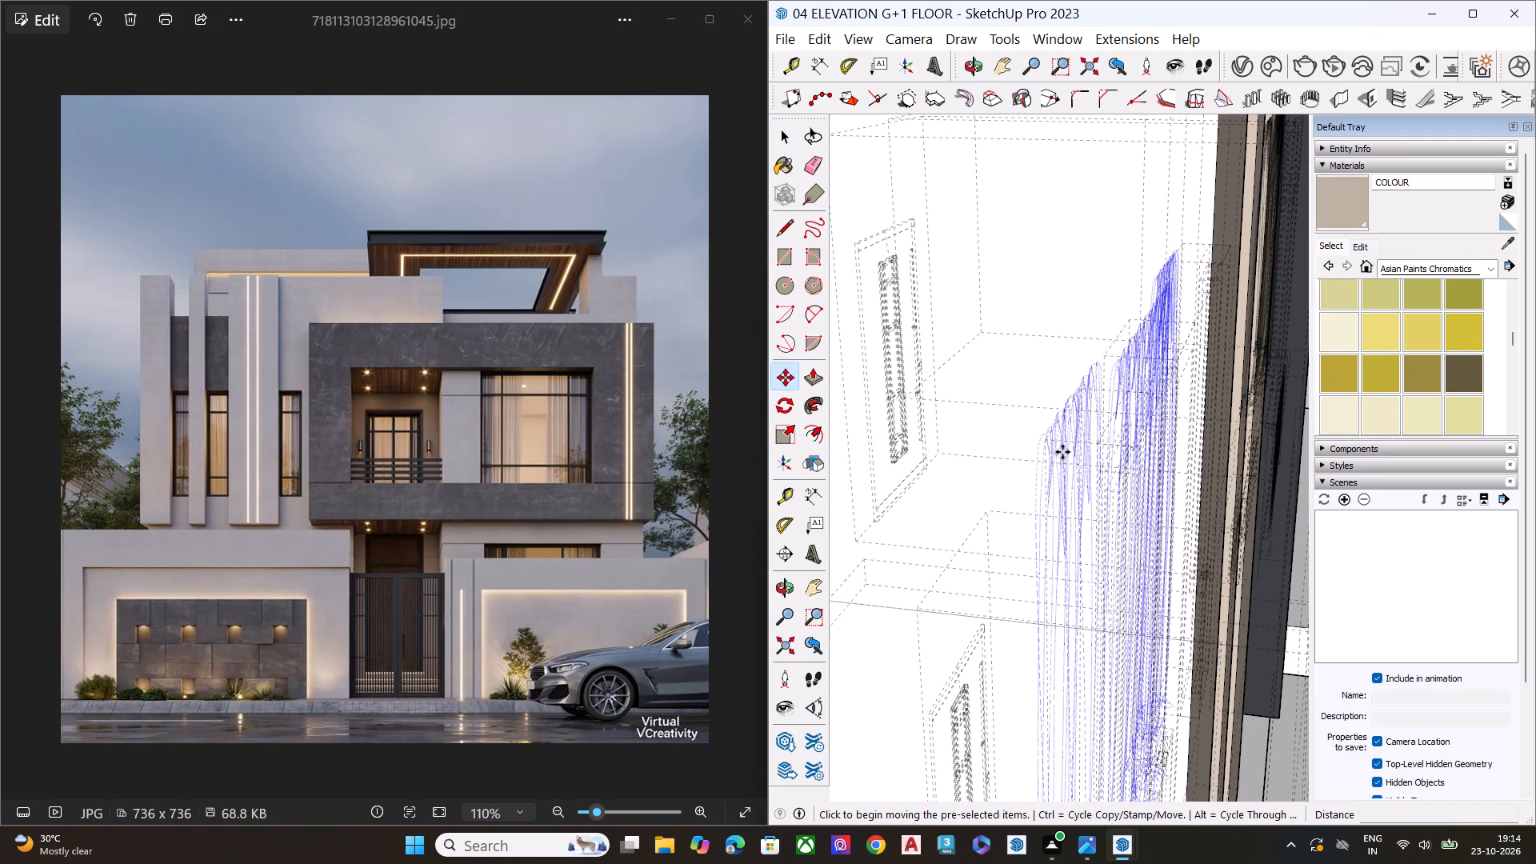
pyautogui.click(1064, 444)
pyautogui.click(1048, 442)
pyautogui.press('space')
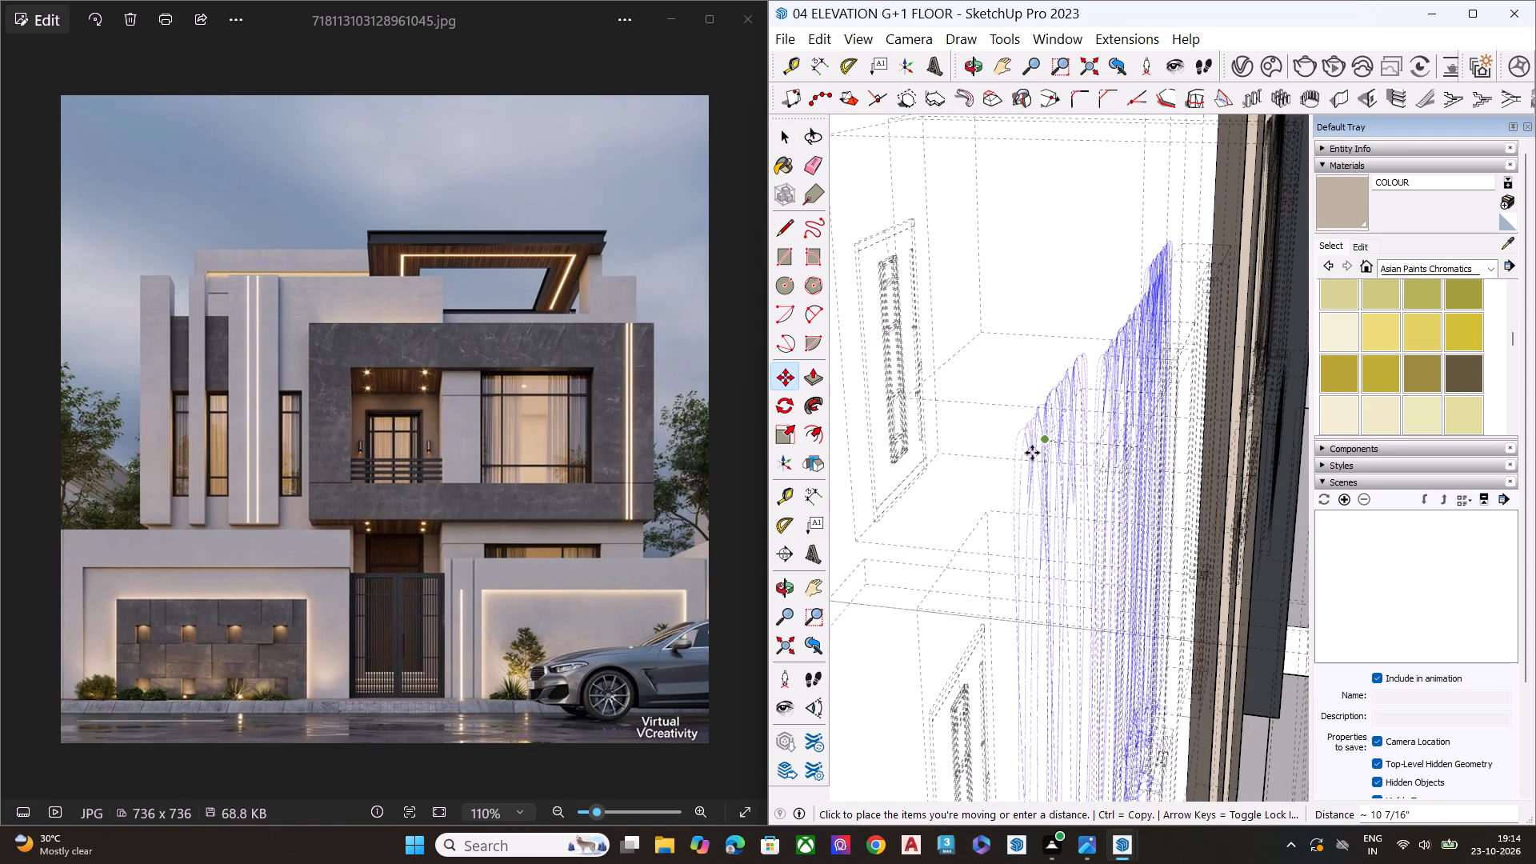
pyautogui.scroll(-14, 945, 465)
pyautogui.scroll(1, 977, 490)
pyautogui.scroll(-5, 979, 490)
pyautogui.scroll(-14, 1149, 460)
pyautogui.press('space')
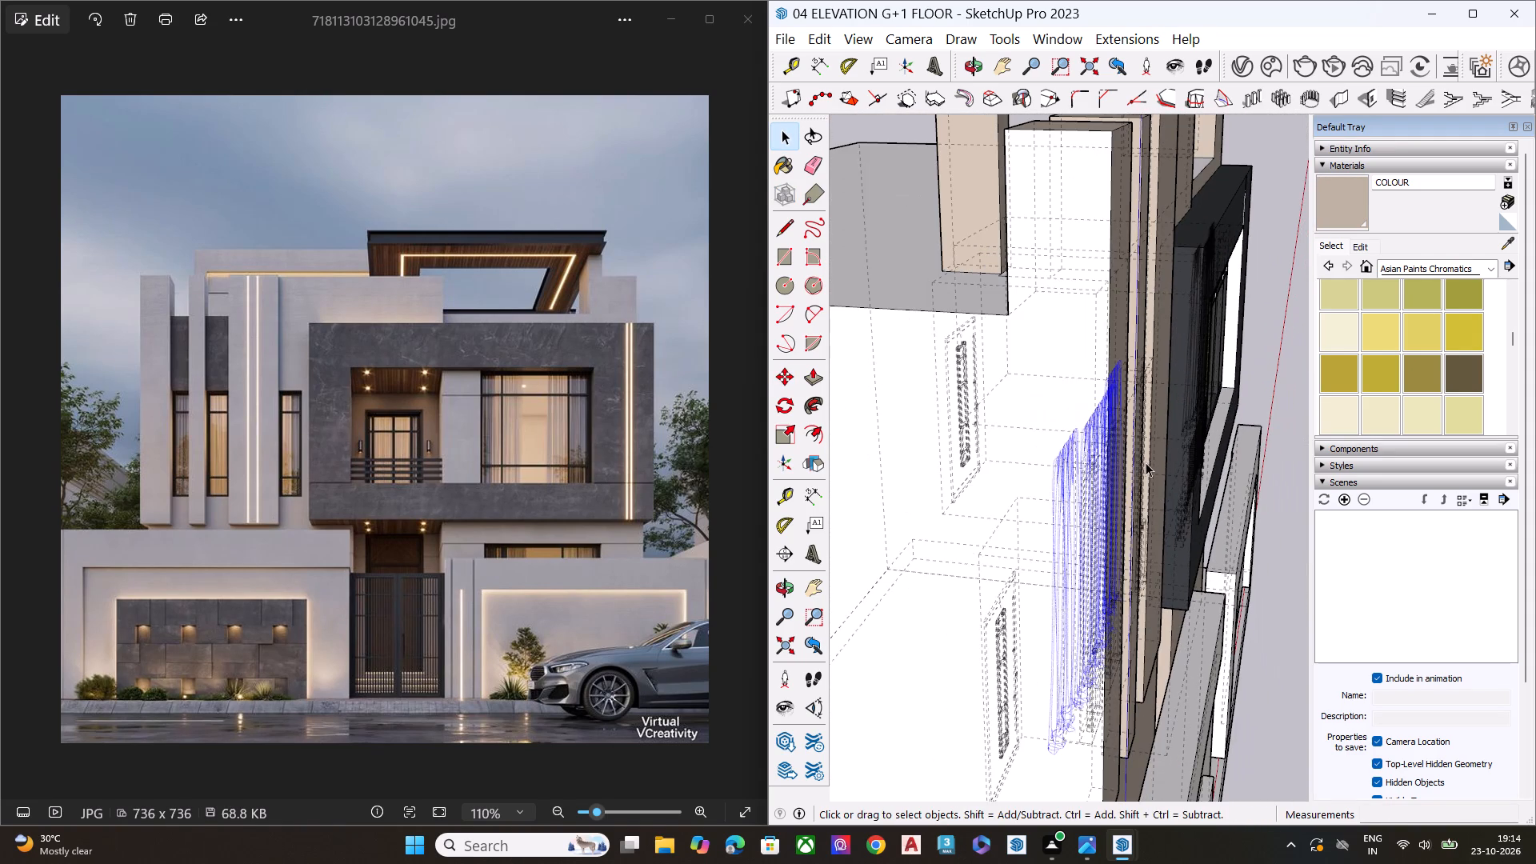
# Turn off the back edges, deselect the curtain and examine its fit through the narrow first-floor windows from several angles.
pyautogui.press('k')
pyautogui.click(1281, 398)
pyautogui.press('space')
pyautogui.moveTo(1194, 528); pyautogui.dragTo(746, 337, button='middle')
pyautogui.scroll(-1, 750, 338)
pyautogui.scroll(1, 751, 338)
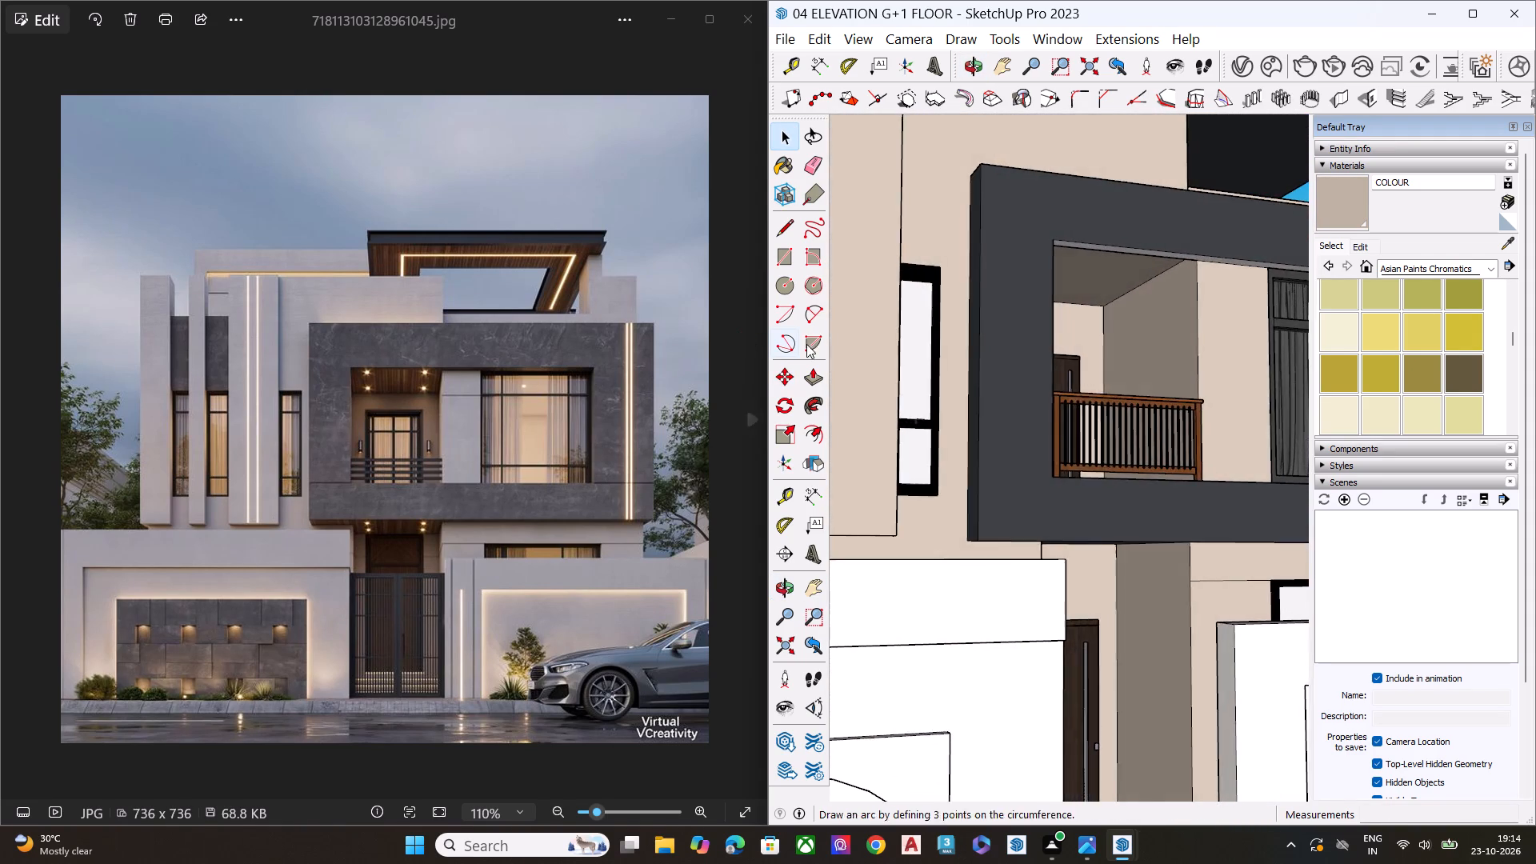
pyautogui.scroll(-10, 1021, 386)
pyautogui.scroll(-7, 1094, 522)
pyautogui.moveTo(1076, 536); pyautogui.dragTo(982, 566, button='middle')
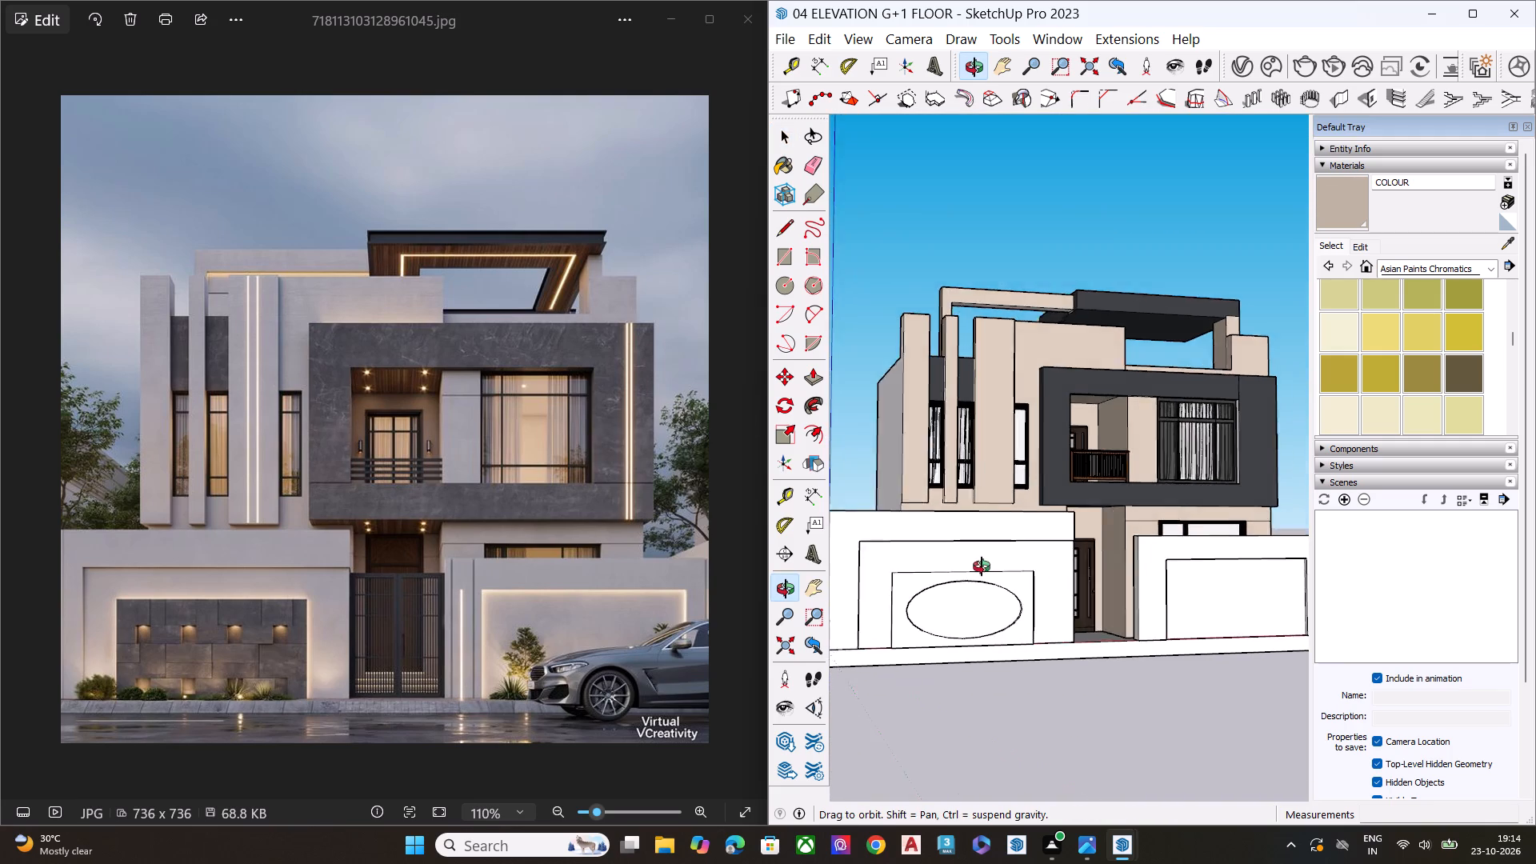
pyautogui.moveTo(982, 566); pyautogui.dragTo(1178, 636, button='middle')
pyautogui.scroll(10, 1154, 603)
# Show the back edges and stretch the copied curtain lengthwise until it extends past the third narrow first-floor window, then deselect it.
pyautogui.press('k')
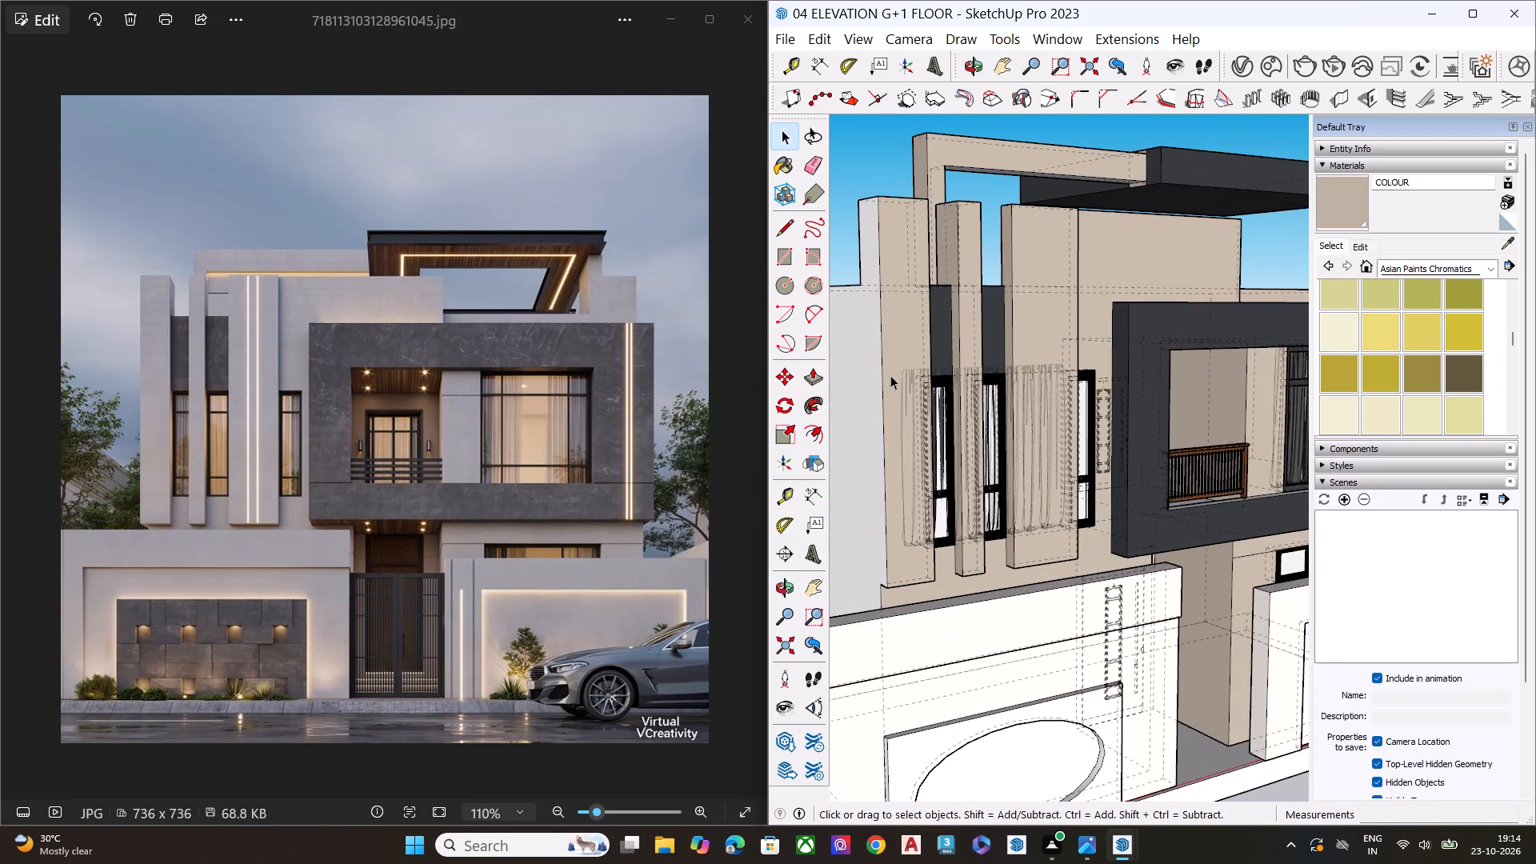
pyautogui.scroll(12, 890, 375)
pyautogui.scroll(1, 1036, 415)
pyautogui.moveTo(1036, 415); pyautogui.dragTo(1056, 584, button='middle')
pyautogui.scroll(1, 863, 445)
pyautogui.moveTo(845, 432); pyautogui.dragTo(988, 489, button='middle')
pyautogui.scroll(10, 988, 489)
pyautogui.scroll(-2, 989, 478)
pyautogui.scroll(7, 987, 478)
pyautogui.click(976, 478)
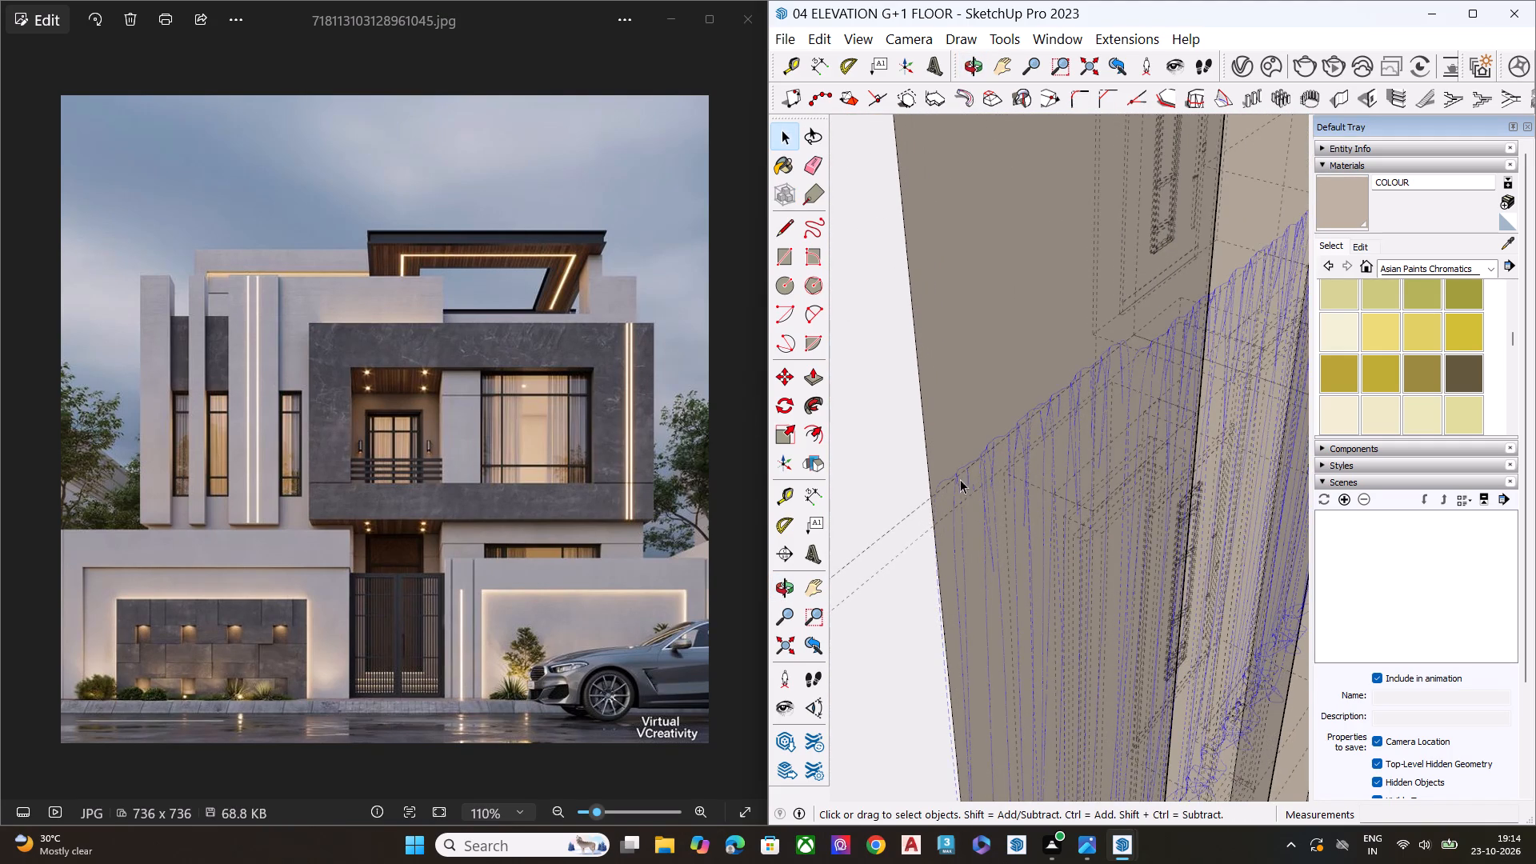
pyautogui.scroll(-7, 949, 478)
pyautogui.moveTo(1081, 480); pyautogui.dragTo(806, 486, button='middle')
pyautogui.scroll(-12, 800, 441)
pyautogui.scroll(1, 810, 435)
pyautogui.scroll(-10, 1041, 435)
pyautogui.scroll(-10, 946, 426)
pyautogui.scroll(-11, 1010, 466)
pyautogui.moveTo(1103, 486); pyautogui.dragTo(937, 574, button='middle')
pyautogui.scroll(-1, 1134, 501)
pyautogui.scroll(6, 1134, 501)
pyautogui.press('s')
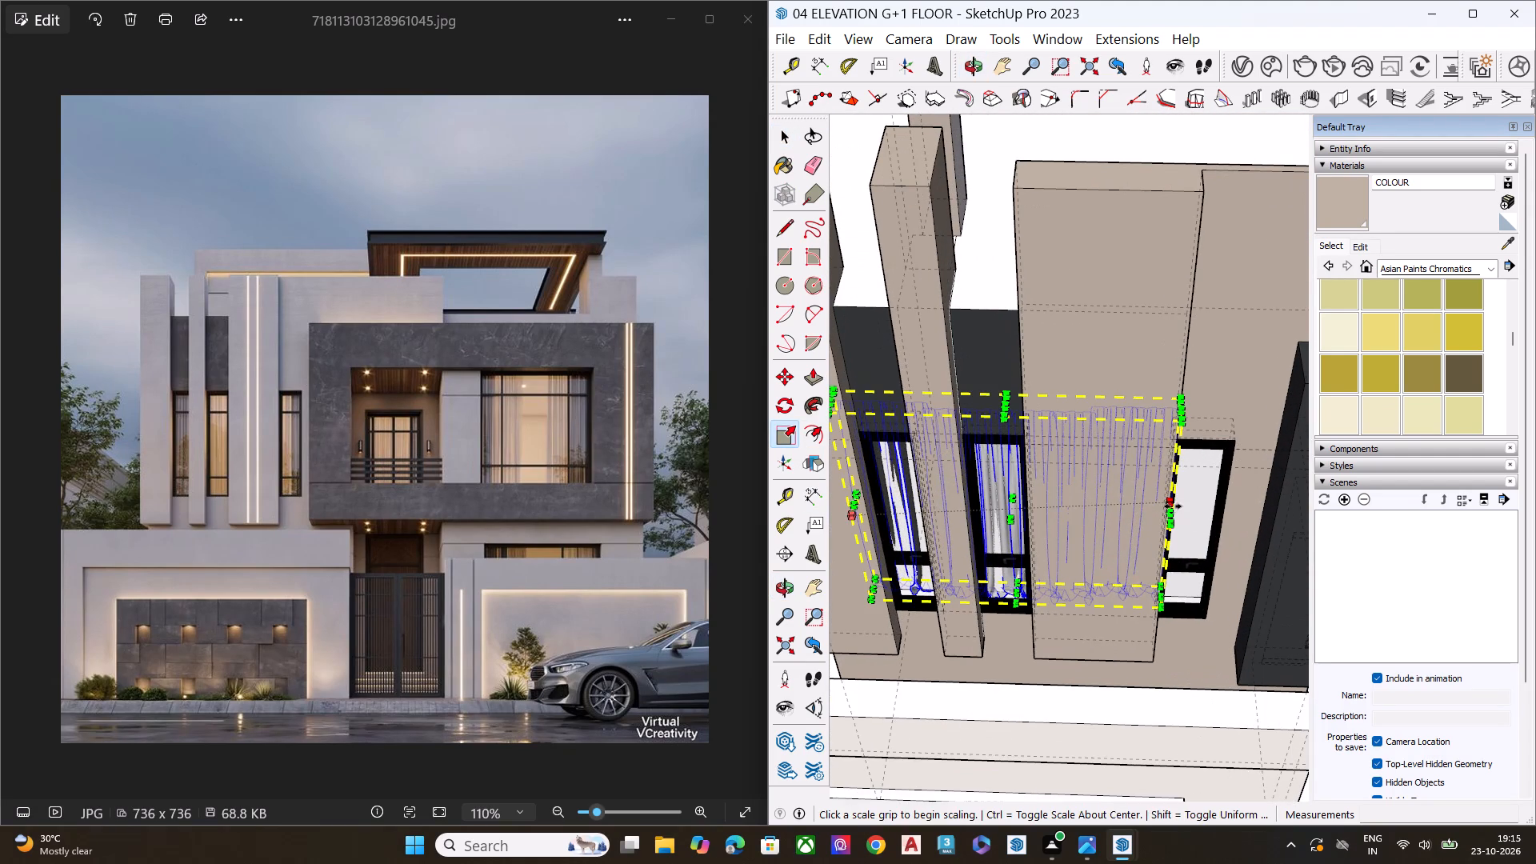
pyautogui.click(1171, 510)
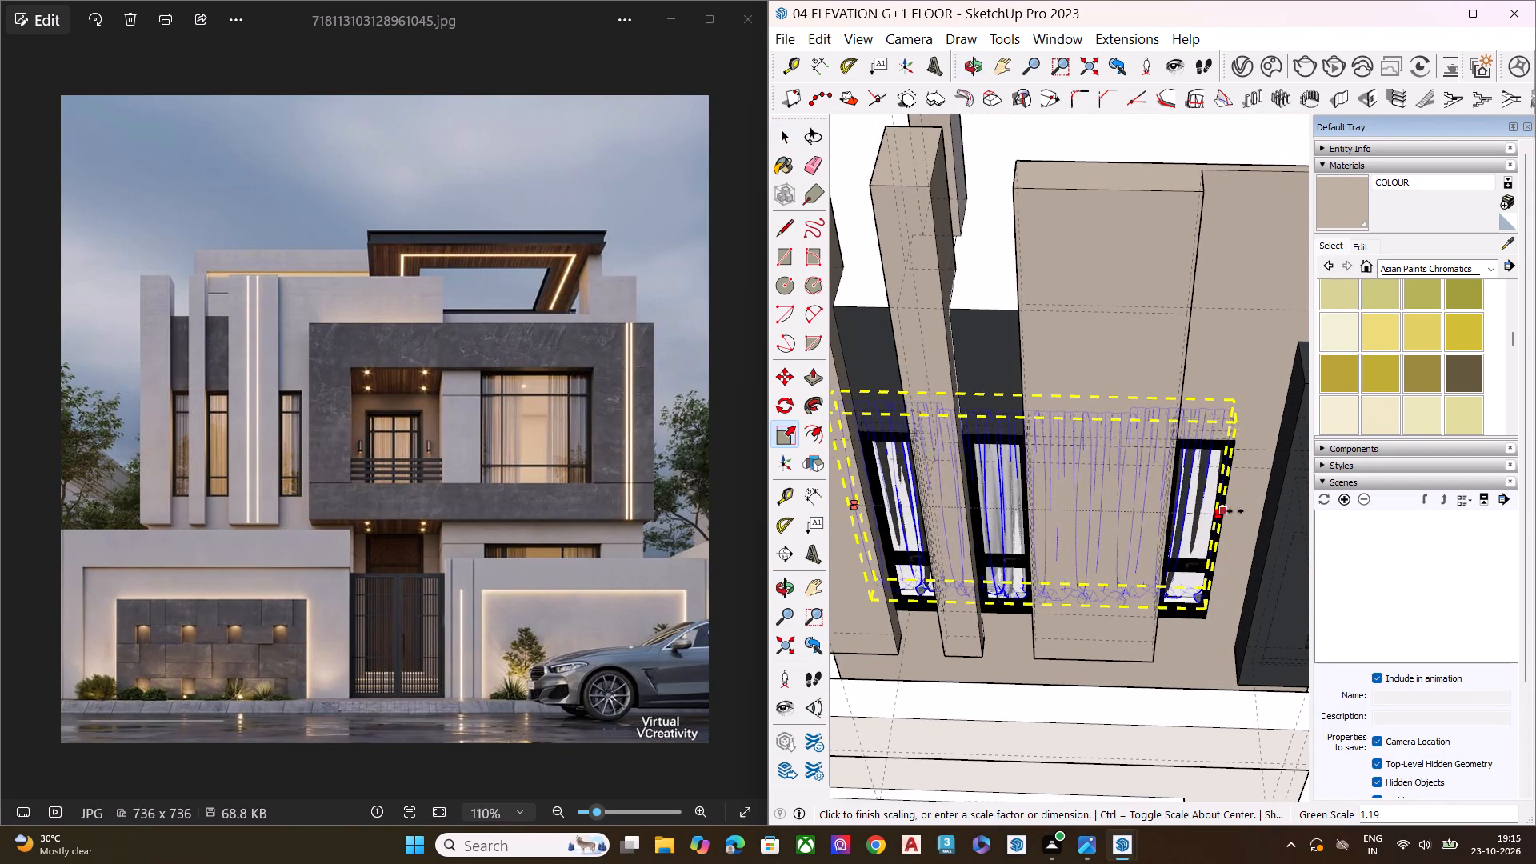
pyautogui.click(1247, 510)
pyautogui.press('space')
pyautogui.scroll(-2, 1142, 471)
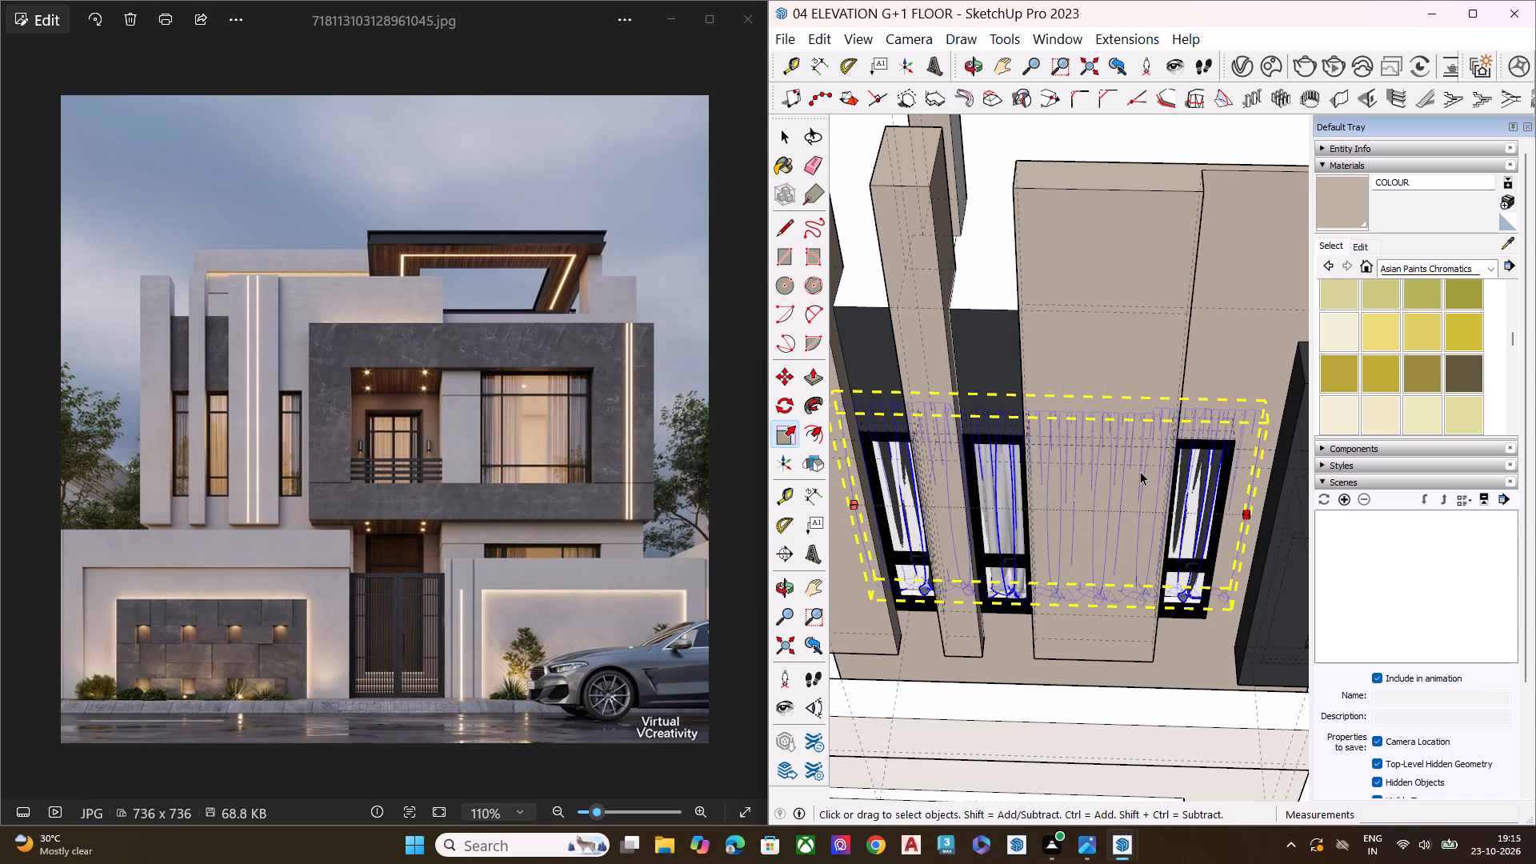
pyautogui.scroll(-1, 1140, 471)
pyautogui.scroll(1, 1140, 471)
pyautogui.scroll(-8, 1140, 471)
pyautogui.scroll(1, 1154, 454)
pyautogui.scroll(-3, 1154, 454)
pyautogui.scroll(1, 1154, 456)
pyautogui.scroll(-3, 1153, 457)
pyautogui.click(855, 465)
# Turn off the back edges and examine the whole front elevation and its curtained windows against the reference photo.
pyautogui.moveTo(1061, 510); pyautogui.dragTo(1056, 496, button='middle')
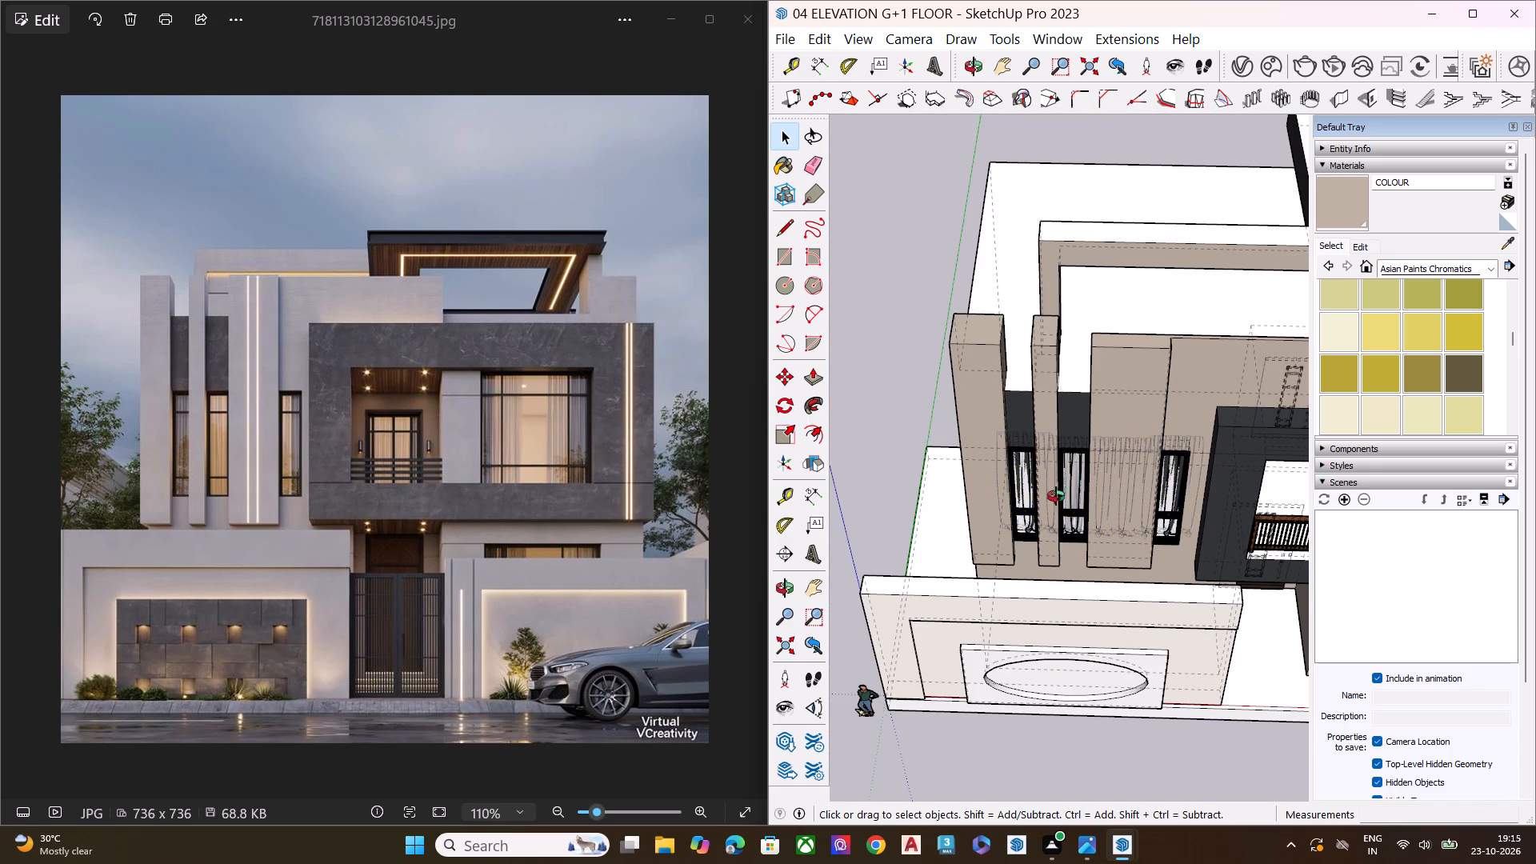
pyautogui.moveTo(1056, 496); pyautogui.dragTo(1043, 387, button='middle')
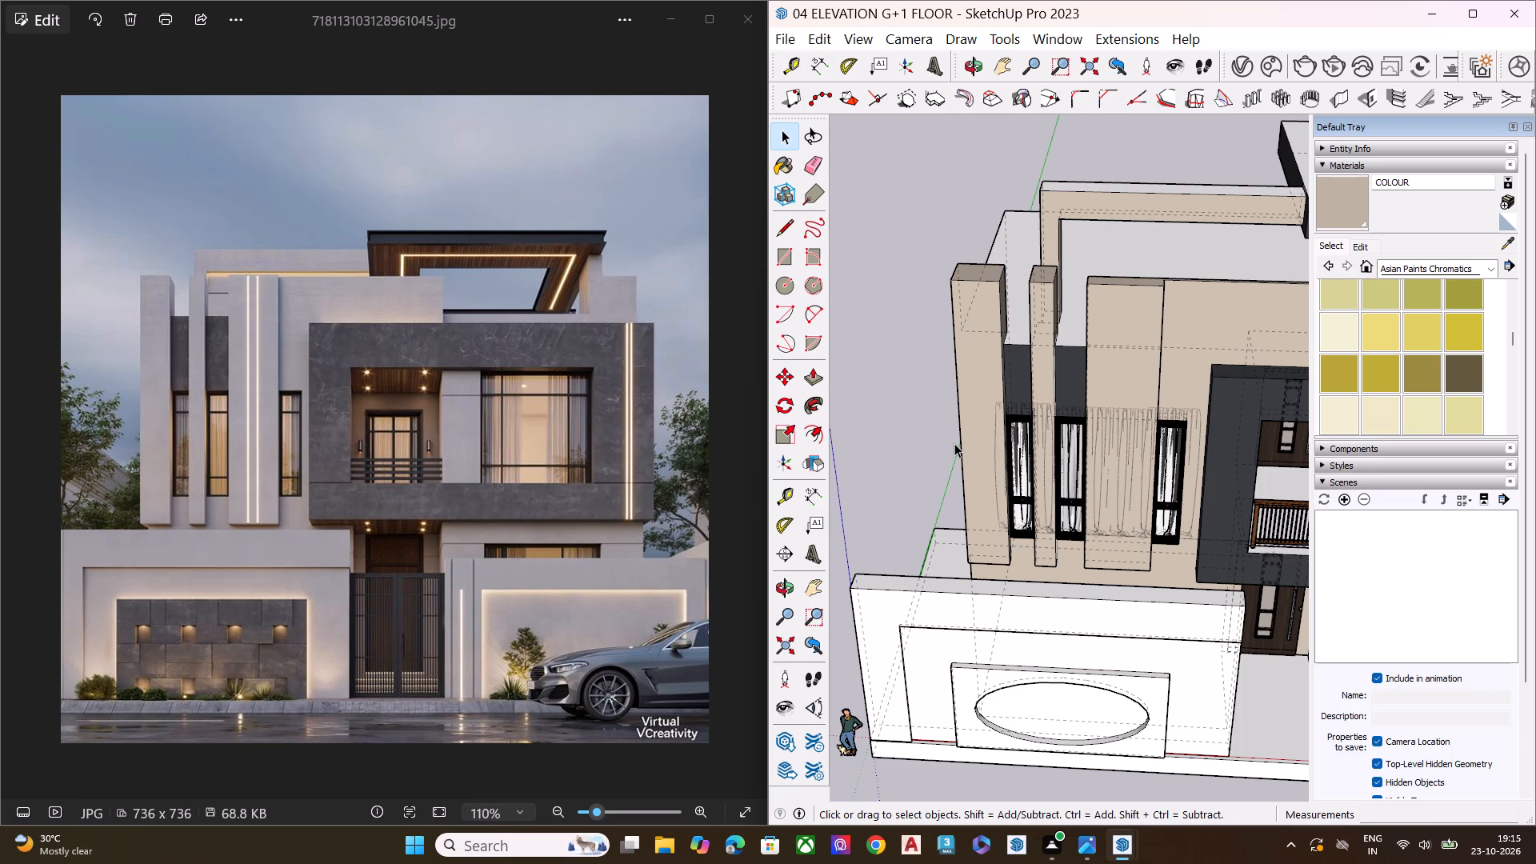
pyautogui.scroll(-8, 900, 481)
pyautogui.click(910, 448)
pyautogui.moveTo(1010, 530); pyautogui.dragTo(1026, 382, button='middle')
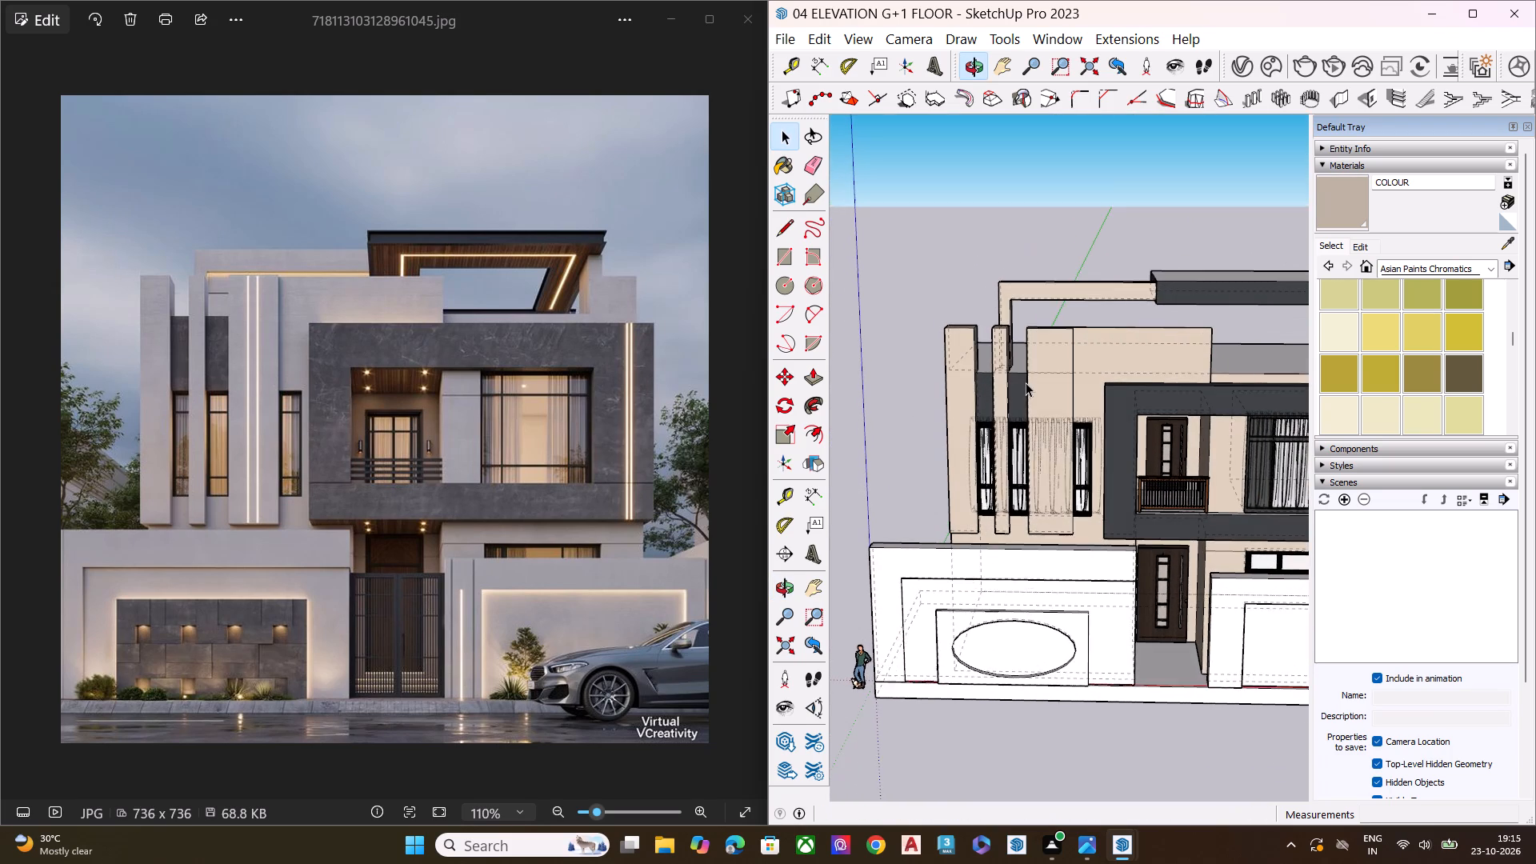
pyautogui.press('k')
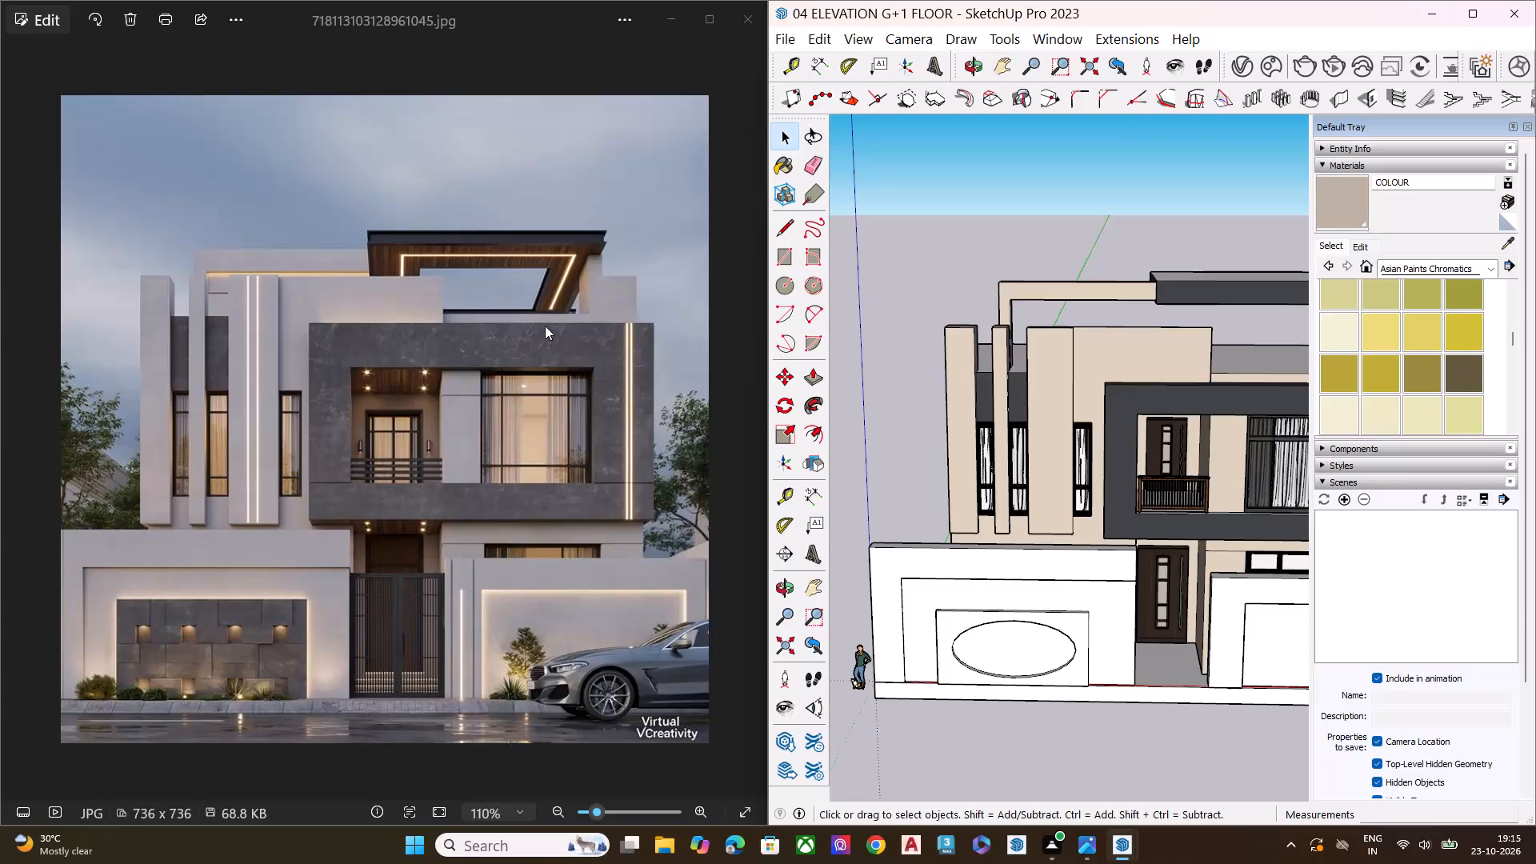
pyautogui.scroll(-1, 1152, 582)
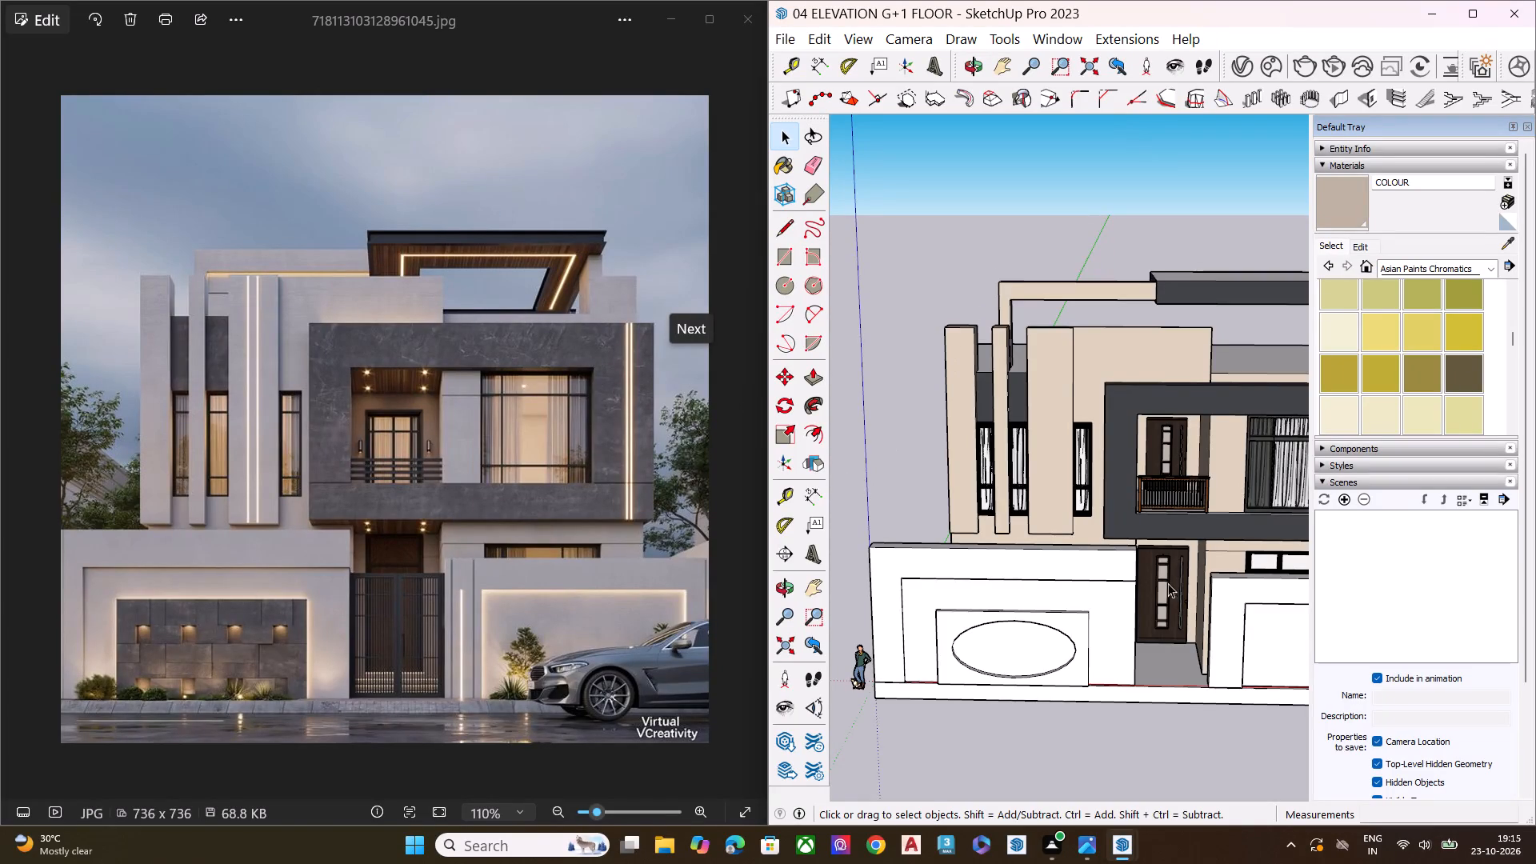
pyautogui.scroll(-3, 1168, 583)
pyautogui.scroll(1, 1226, 592)
pyautogui.scroll(-2, 1226, 592)
pyautogui.moveTo(1177, 649); pyautogui.dragTo(1382, 588, button='middle')
pyautogui.scroll(4, 1069, 650)
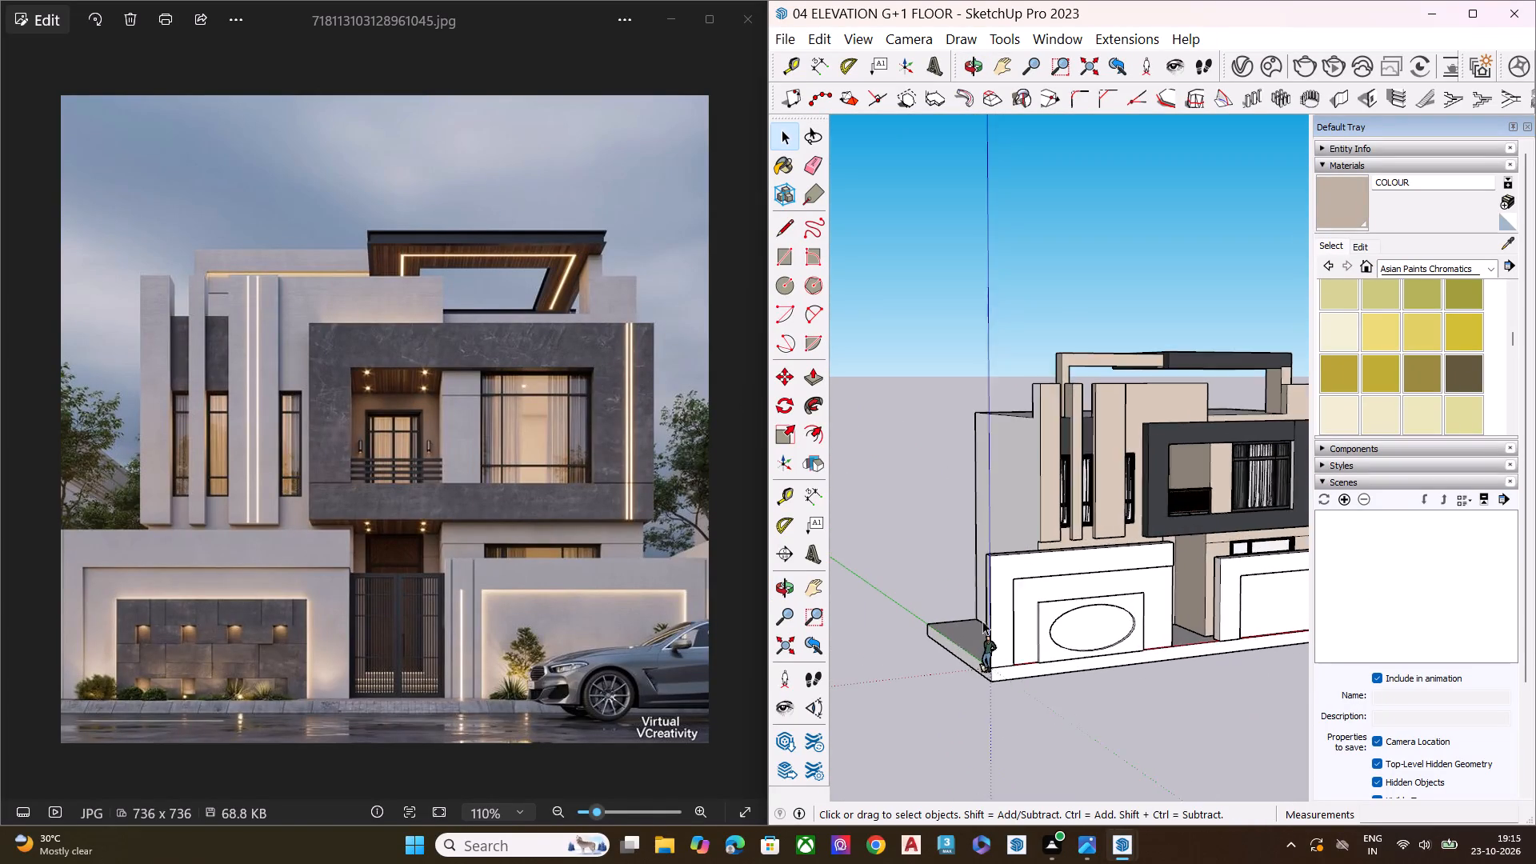
pyautogui.scroll(3, 982, 621)
pyautogui.moveTo(1066, 624); pyautogui.dragTo(836, 571, button='middle')
pyautogui.scroll(-11, 842, 558)
pyautogui.scroll(-10, 952, 580)
pyautogui.scroll(1, 947, 597)
pyautogui.scroll(-2, 956, 608)
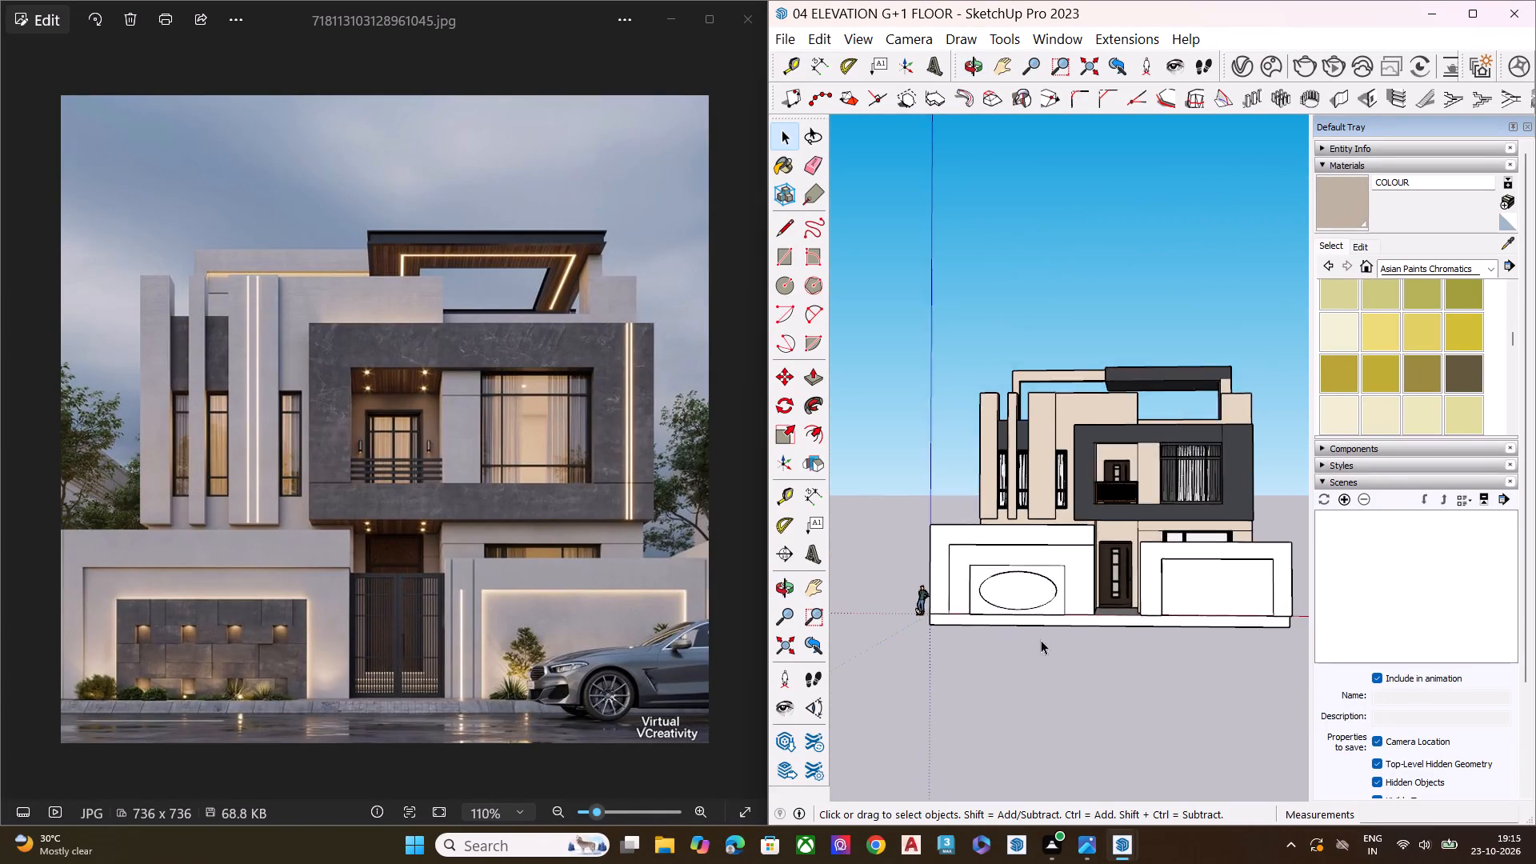
pyautogui.scroll(9, 1149, 624)
pyautogui.moveTo(1002, 548); pyautogui.dragTo(1058, 477, button='middle')
pyautogui.moveTo(1079, 416); pyautogui.dragTo(1079, 417, button='middle')
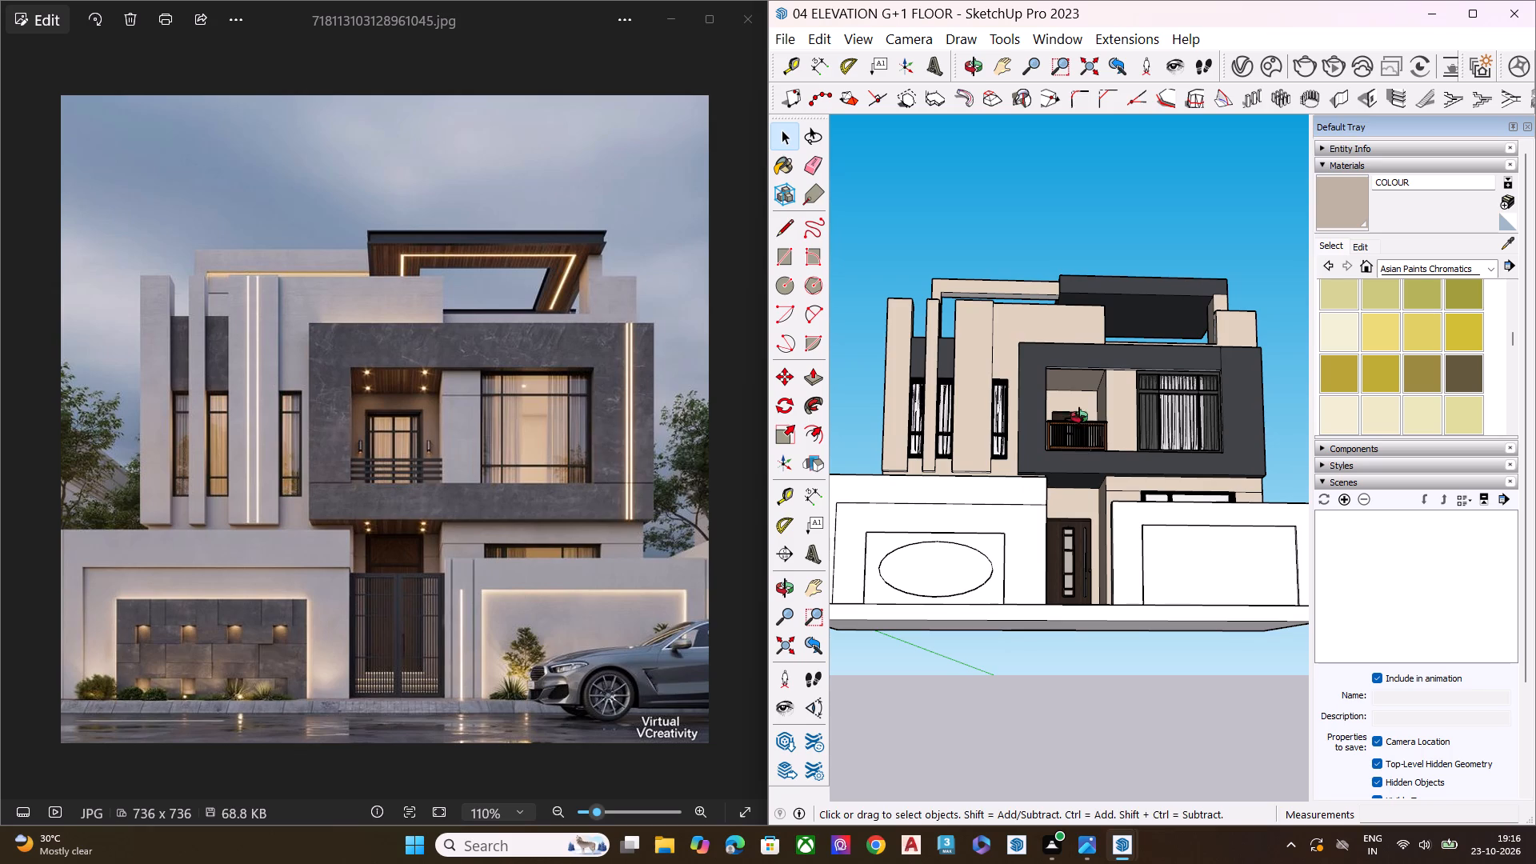
pyautogui.moveTo(1079, 417); pyautogui.dragTo(1075, 501, button='middle')
pyautogui.scroll(-1, 1079, 428)
pyautogui.scroll(4, 1057, 506)
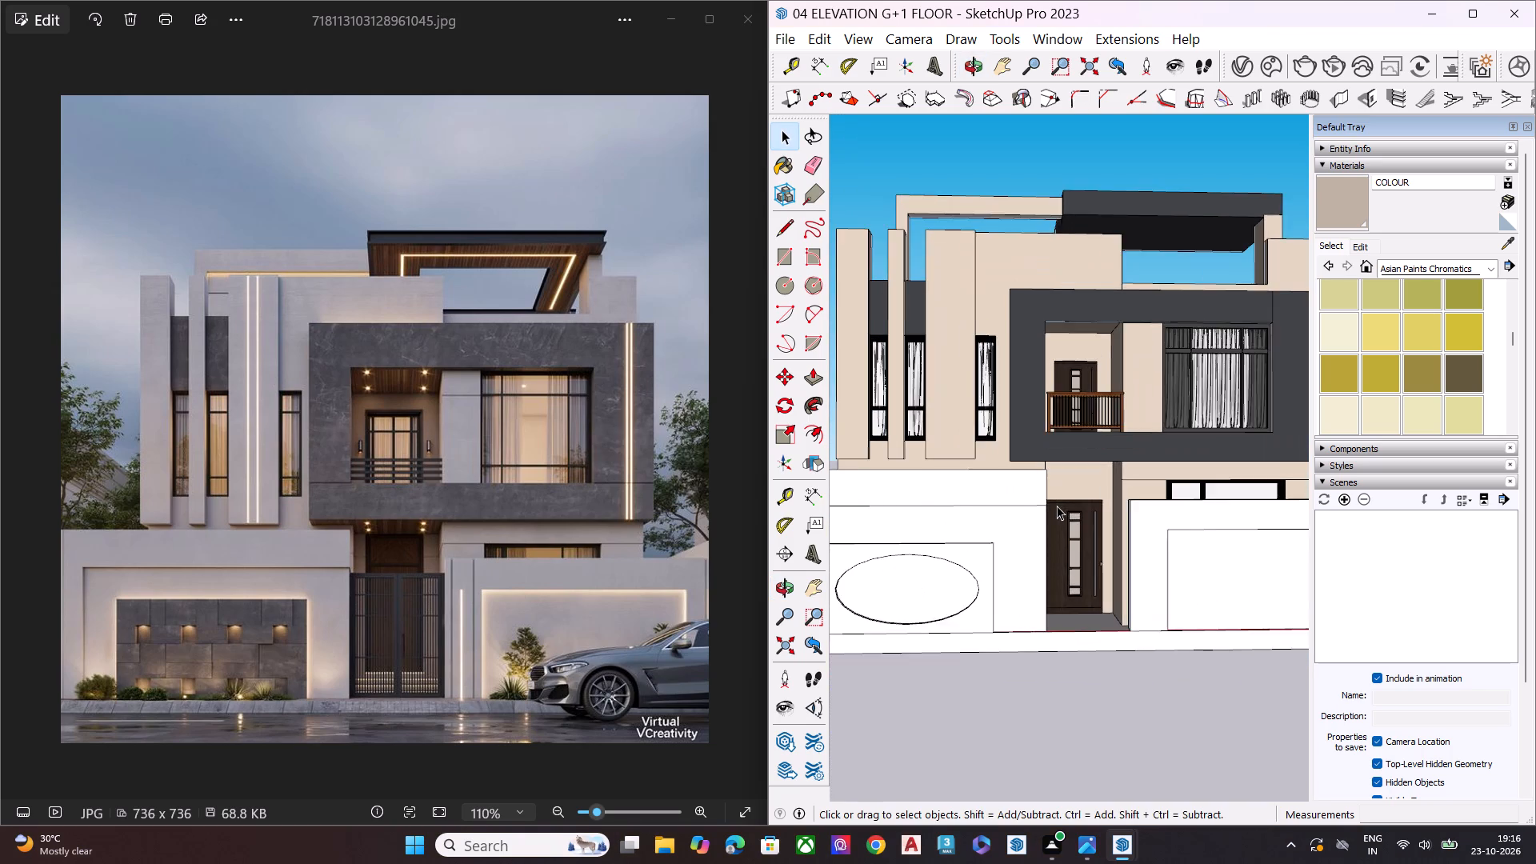
pyautogui.scroll(5, 1057, 506)
pyautogui.scroll(-6, 1057, 506)
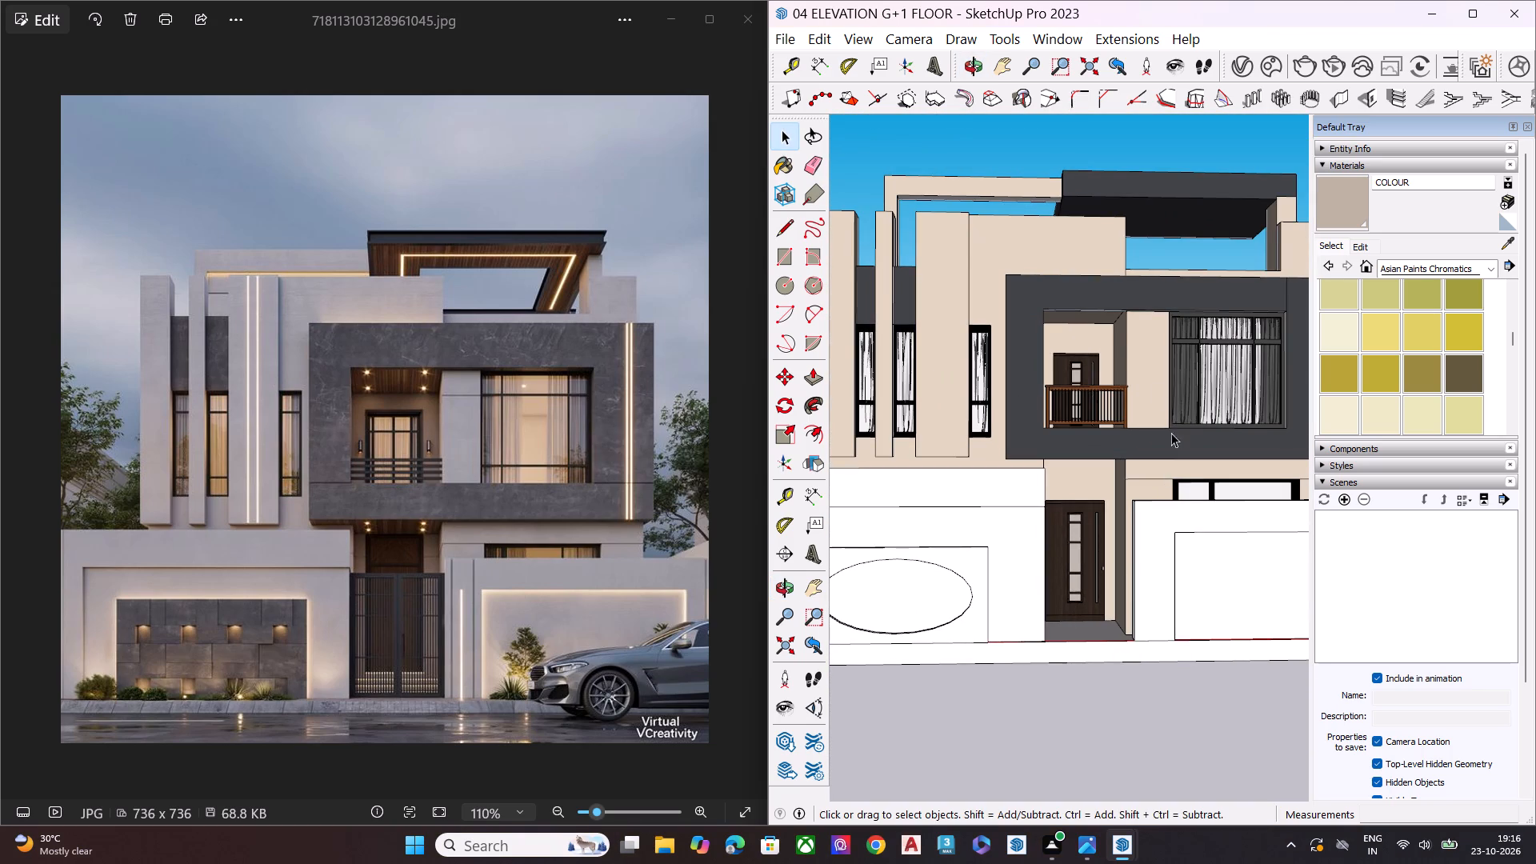
# Paint the side, top and bottom reveals around the large first-floor window with the dark Color_D20 material from the V-Ray Asset Editor.
pyautogui.click(1245, 71)
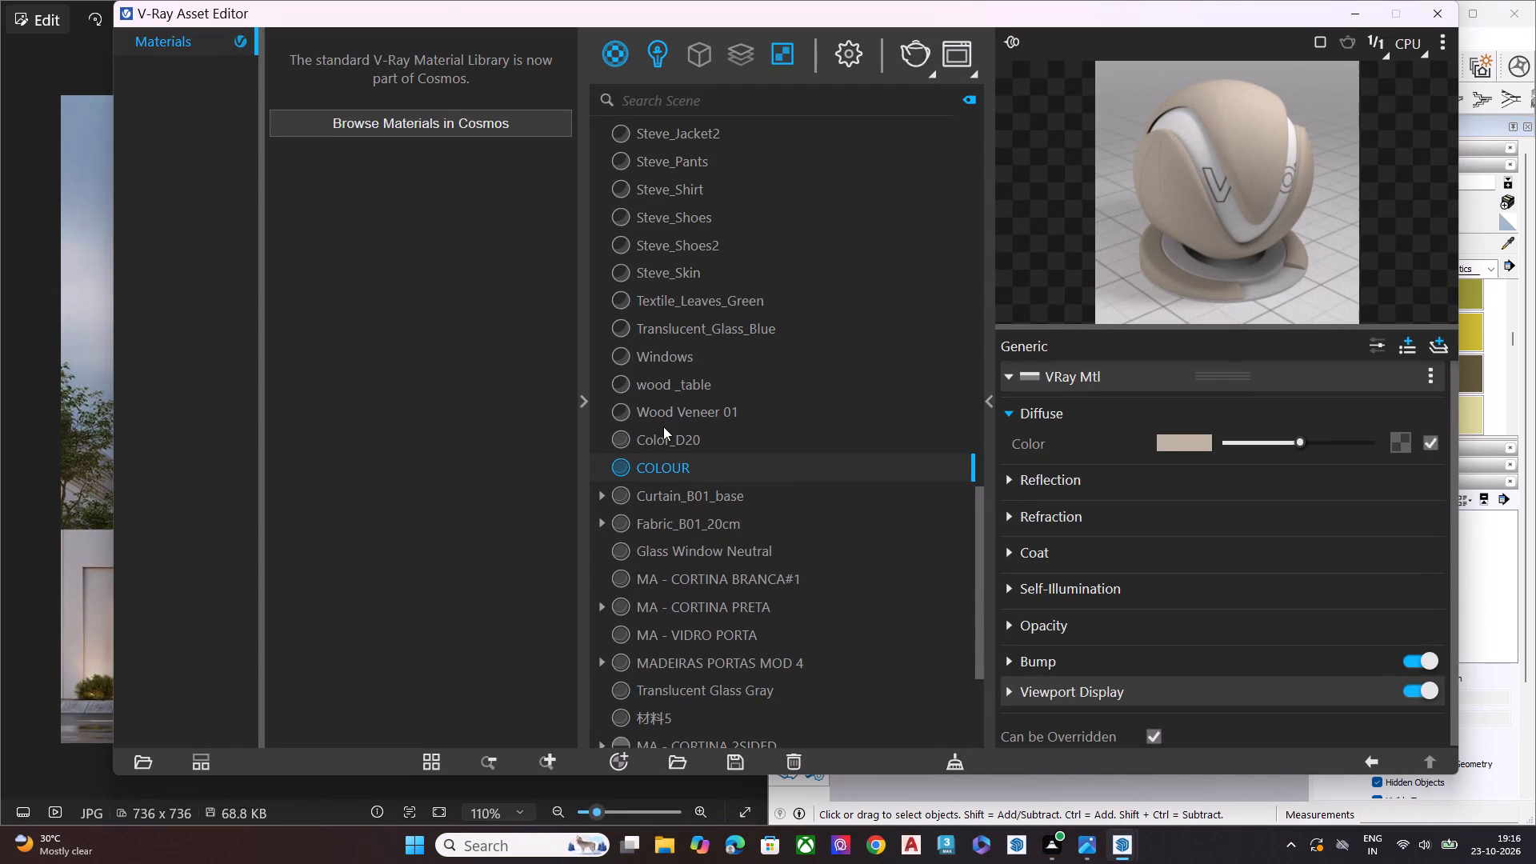
pyautogui.click(665, 438)
pyautogui.click(665, 438)
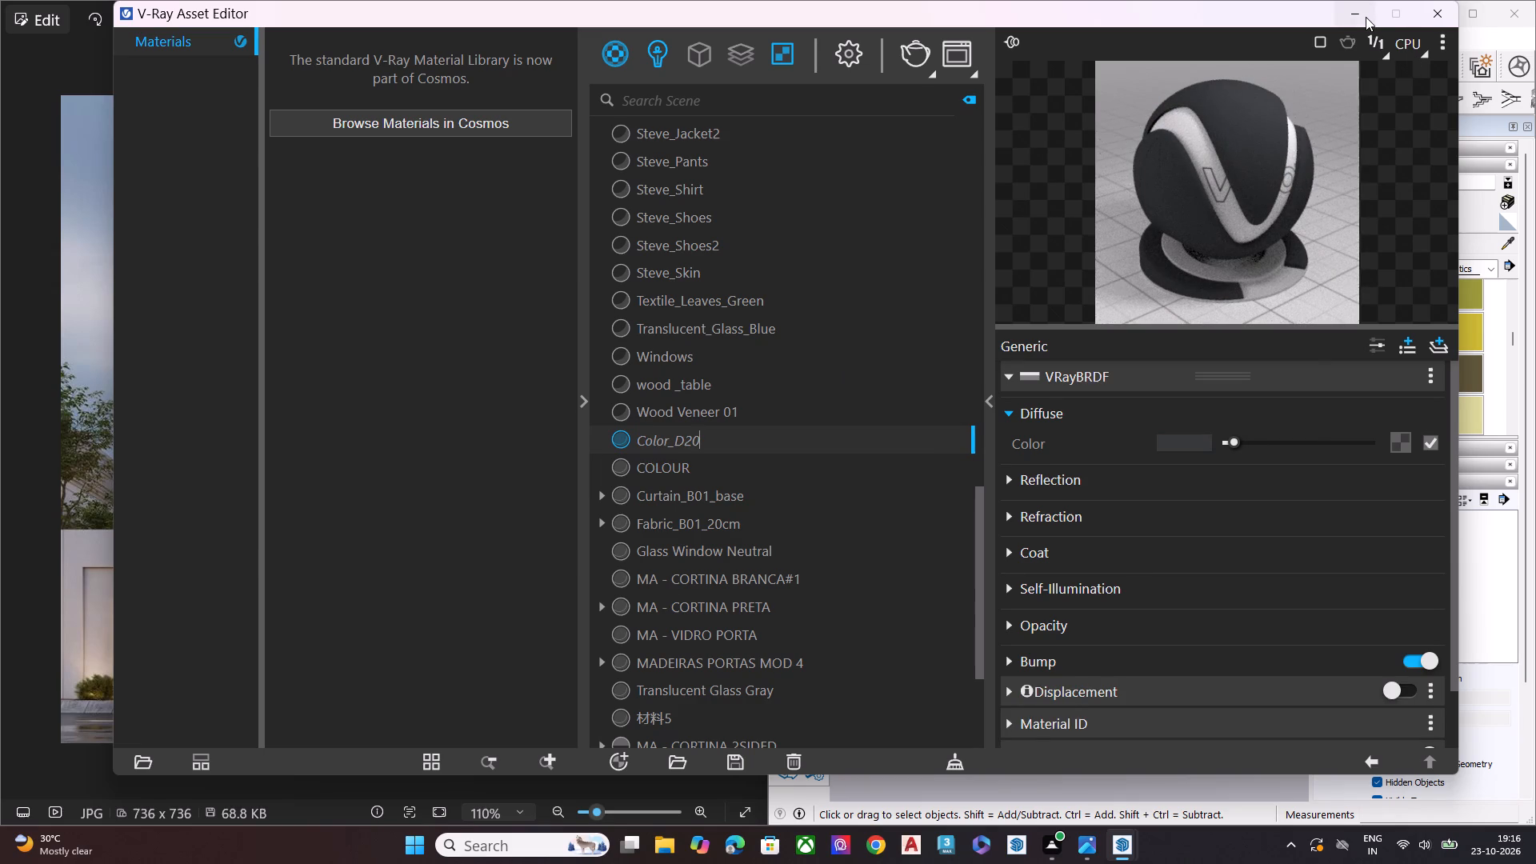
pyautogui.click(1360, 16)
pyautogui.click(1345, 202)
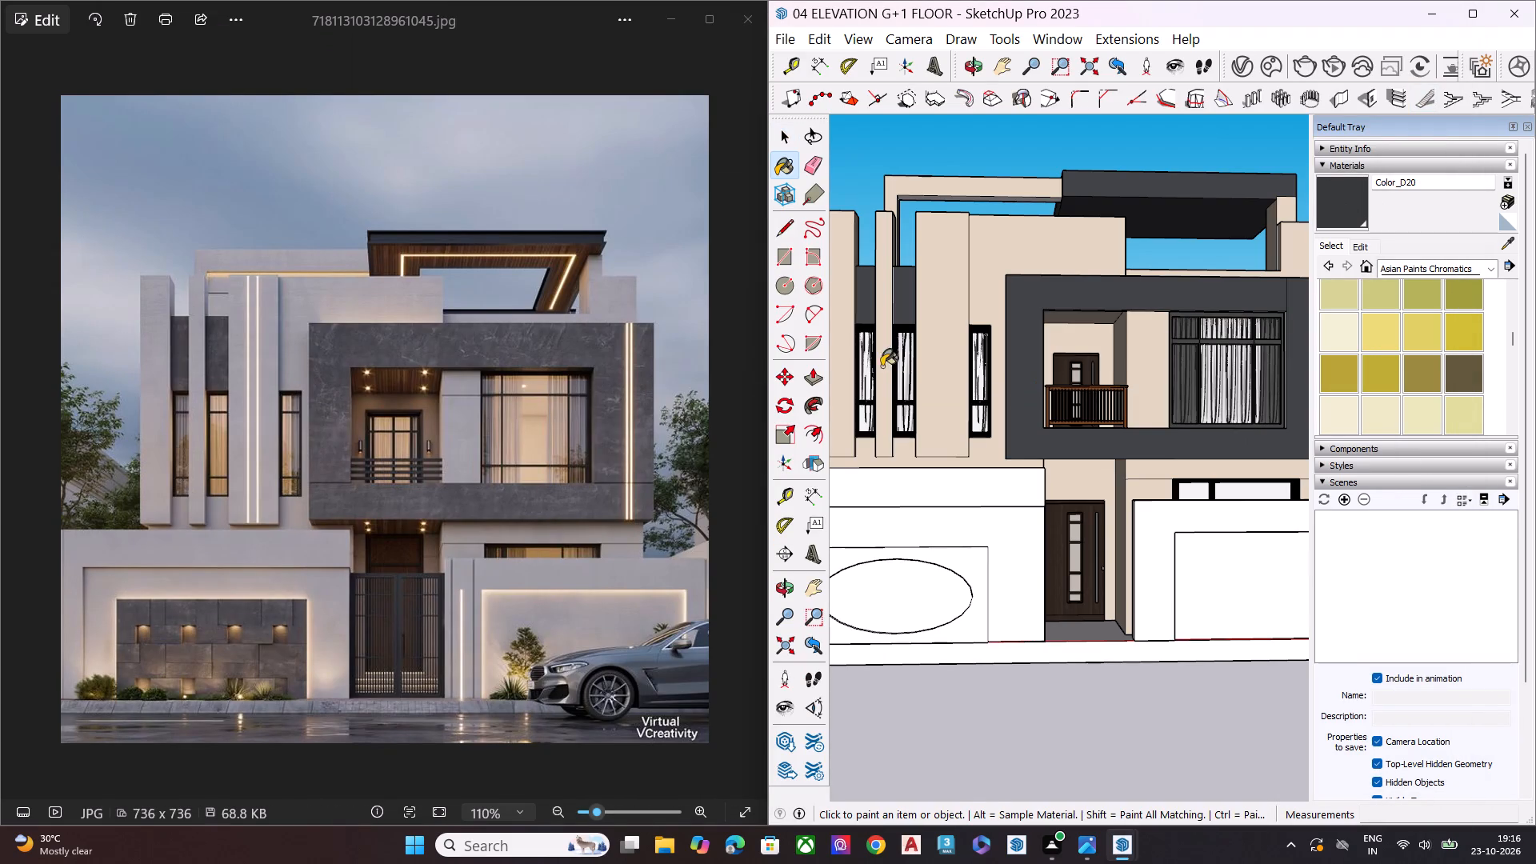
pyautogui.moveTo(882, 366); pyautogui.dragTo(1266, 325, button='middle')
pyautogui.scroll(2, 1266, 325)
pyautogui.scroll(-1, 1266, 325)
pyautogui.scroll(6, 1266, 325)
pyautogui.scroll(8, 1195, 348)
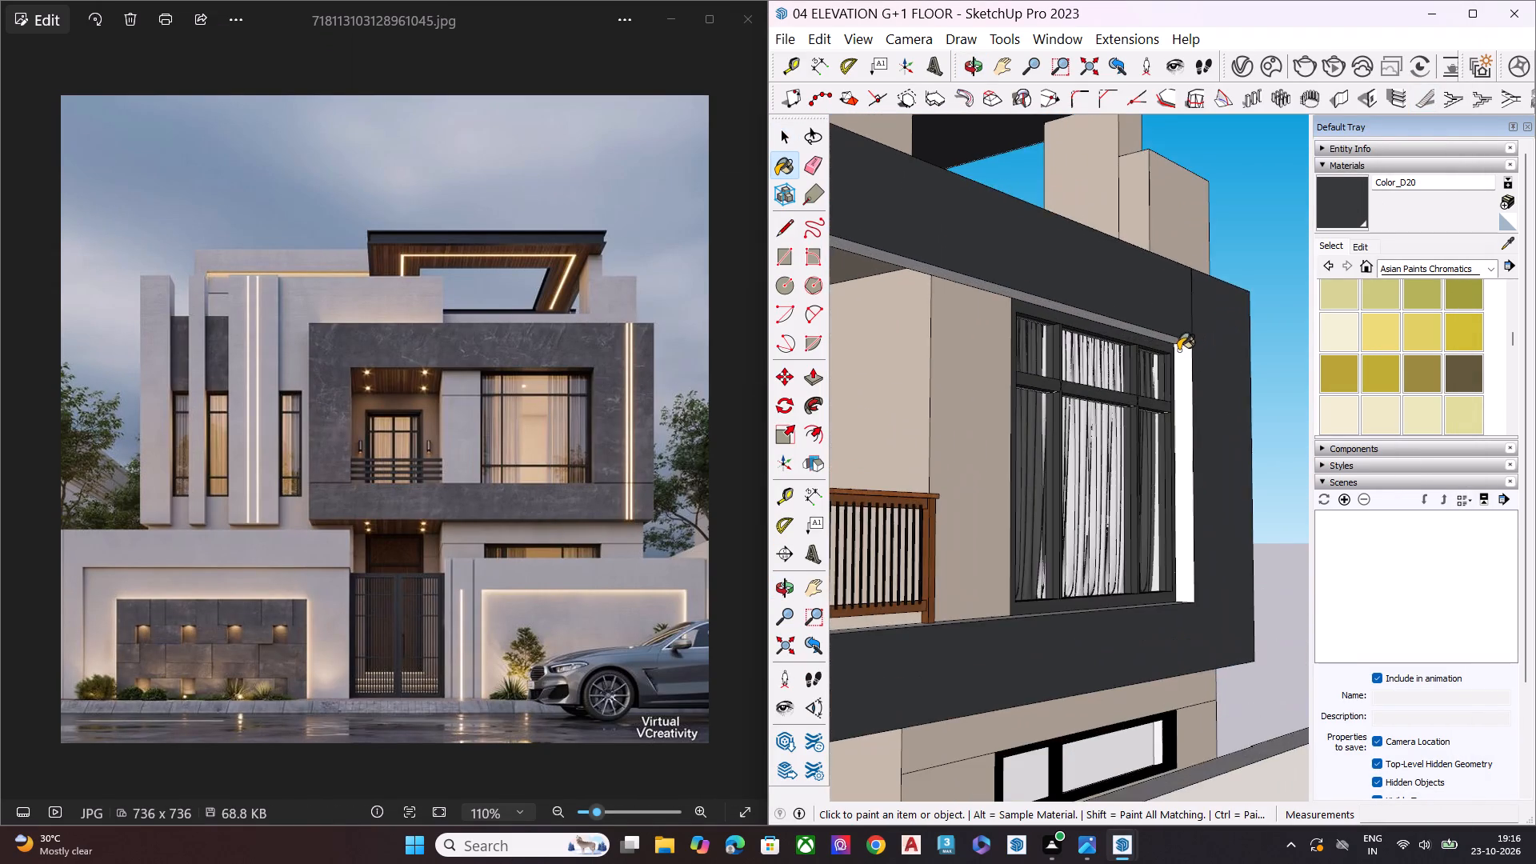
pyautogui.scroll(8, 1178, 353)
pyautogui.click(1178, 353)
pyautogui.click(1178, 332)
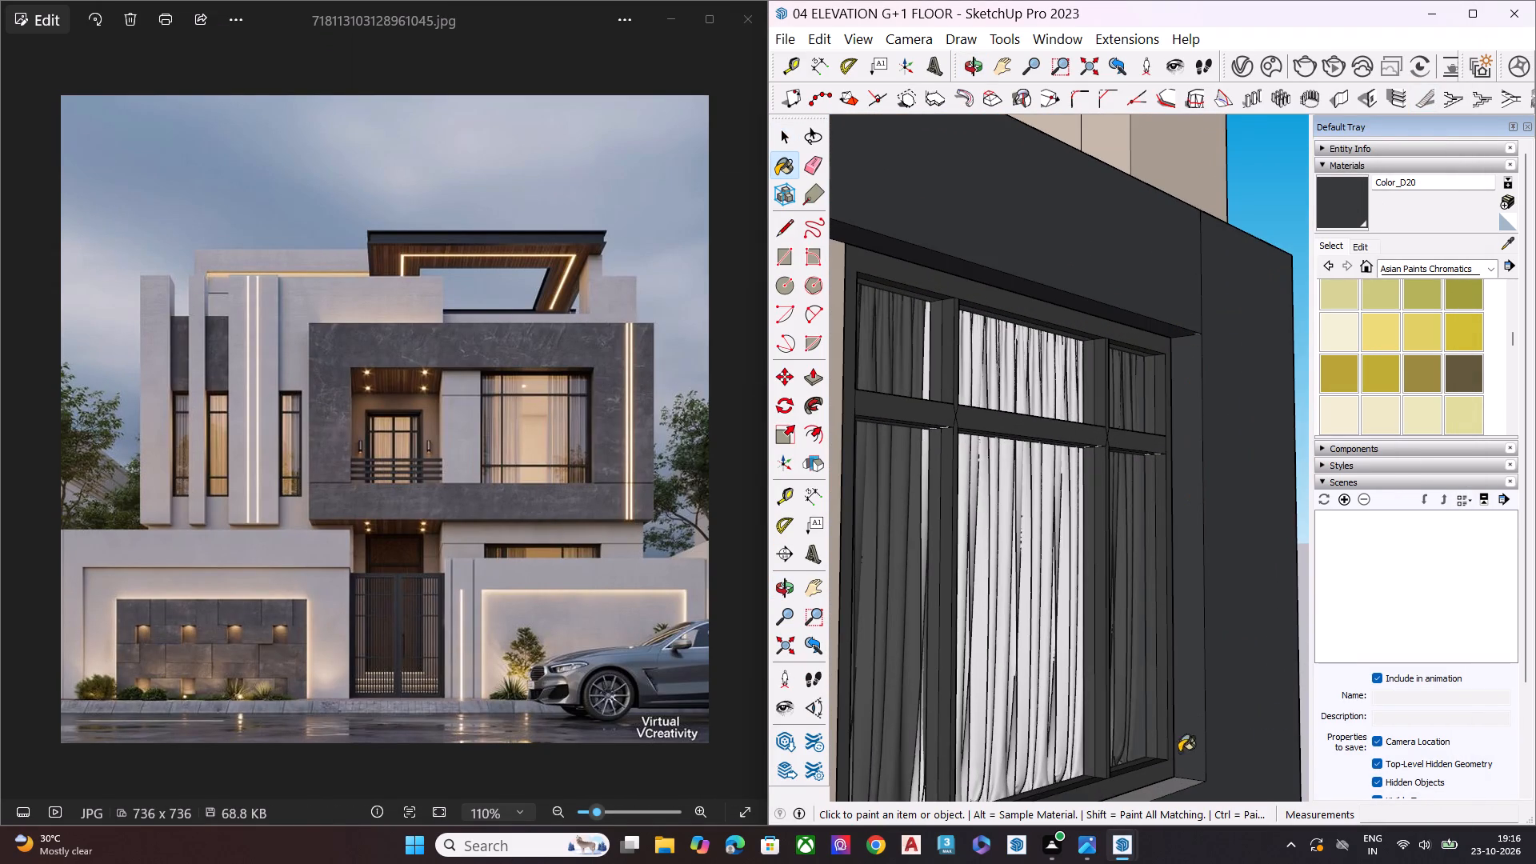
pyautogui.click(1167, 790)
pyautogui.press('space')
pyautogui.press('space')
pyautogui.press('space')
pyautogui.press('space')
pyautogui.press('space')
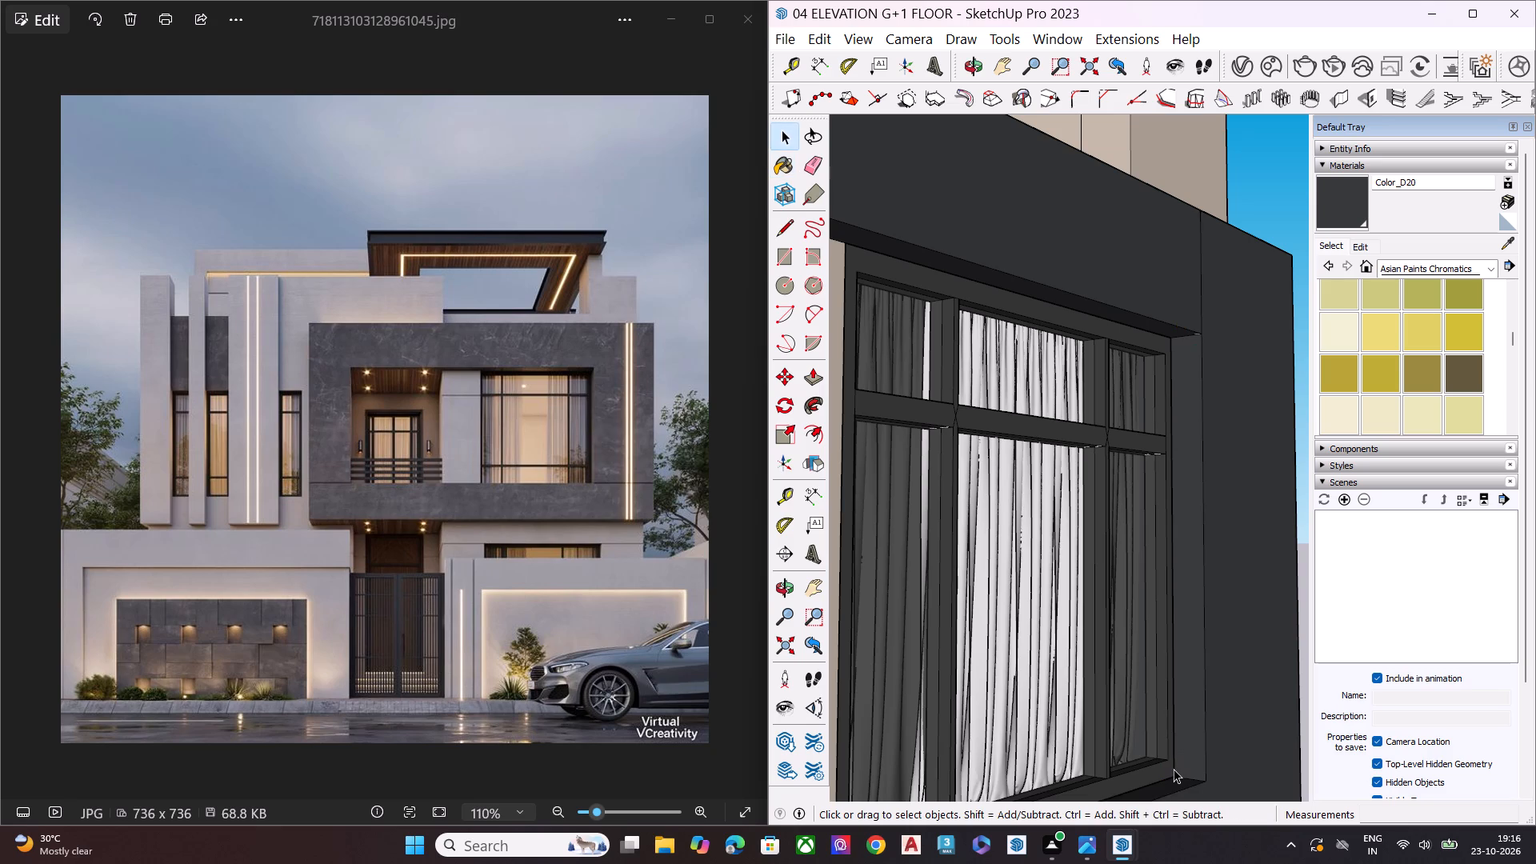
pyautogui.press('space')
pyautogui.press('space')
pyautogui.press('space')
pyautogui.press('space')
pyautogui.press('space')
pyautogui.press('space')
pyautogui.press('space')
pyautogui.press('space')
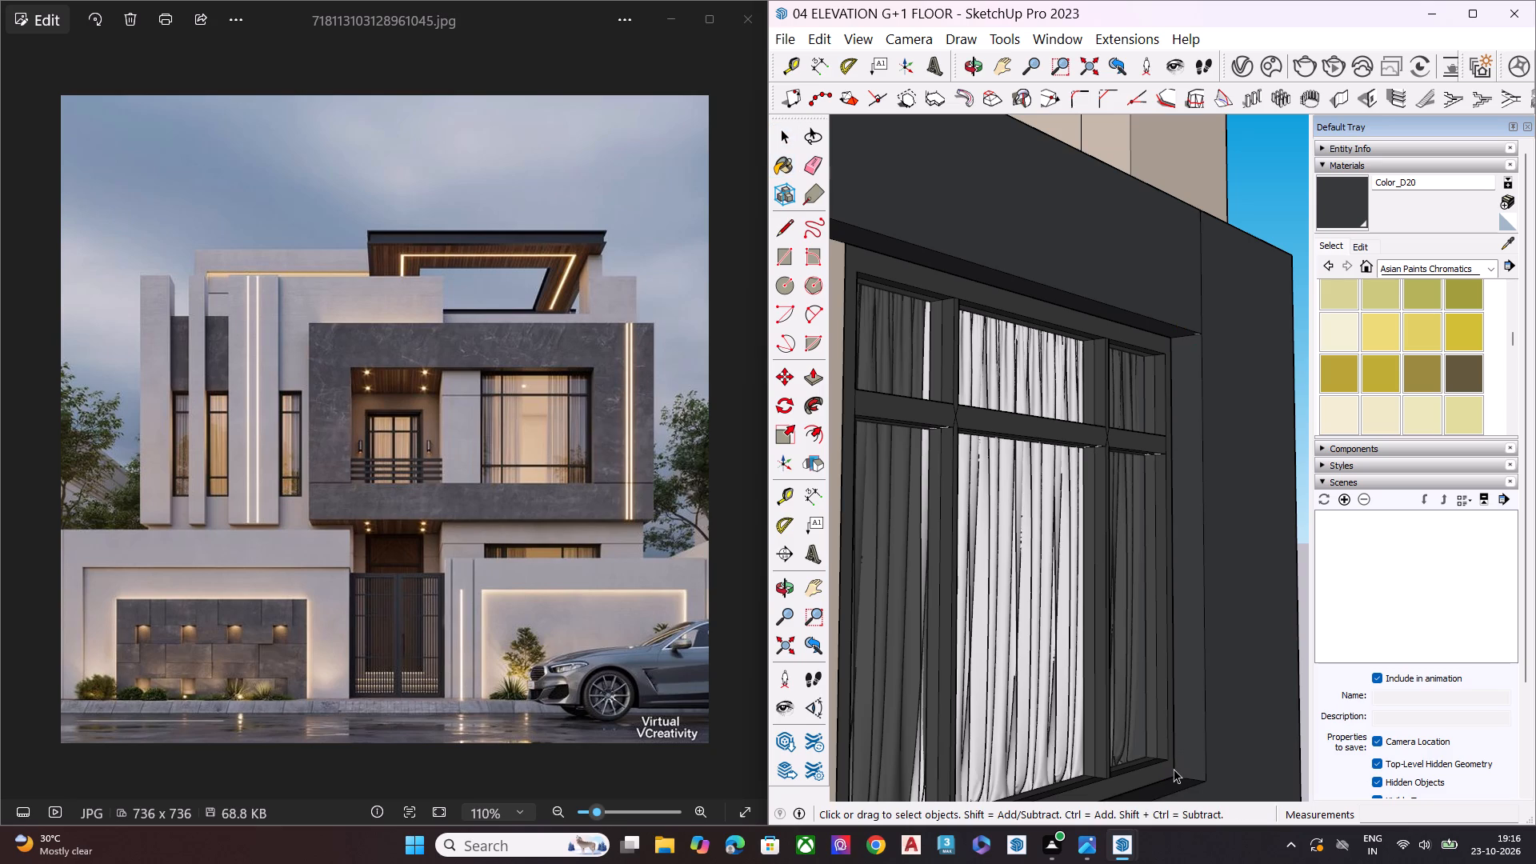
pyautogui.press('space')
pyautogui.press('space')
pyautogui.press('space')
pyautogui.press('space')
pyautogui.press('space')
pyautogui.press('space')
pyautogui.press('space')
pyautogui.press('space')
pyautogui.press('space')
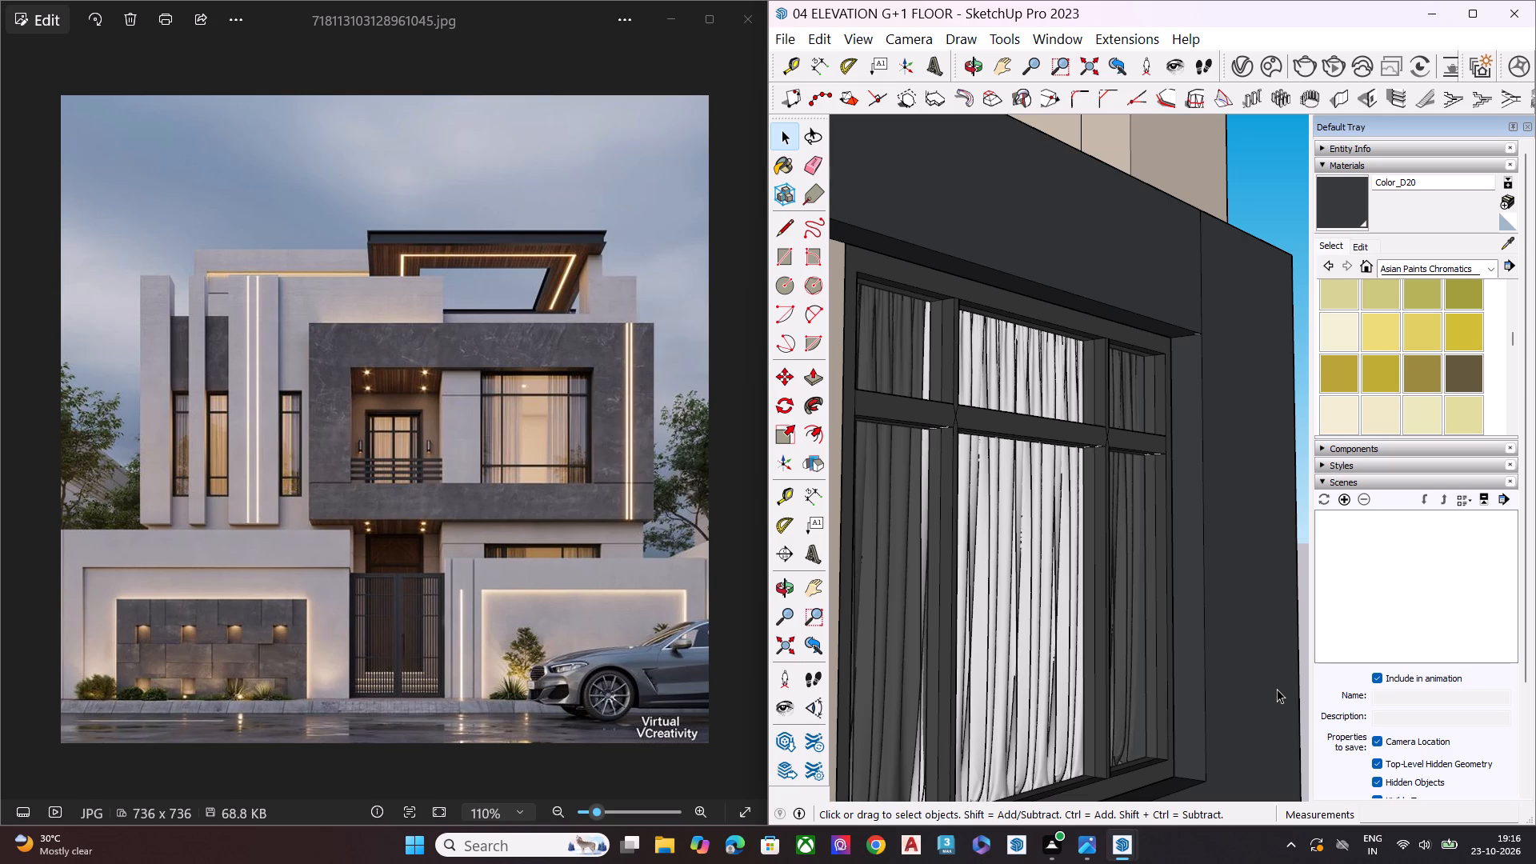
# Examine the painted window recess and the rest of the front elevation from several angles.
pyautogui.scroll(-15, 1057, 496)
pyautogui.scroll(1, 1053, 514)
pyautogui.scroll(-3, 1053, 514)
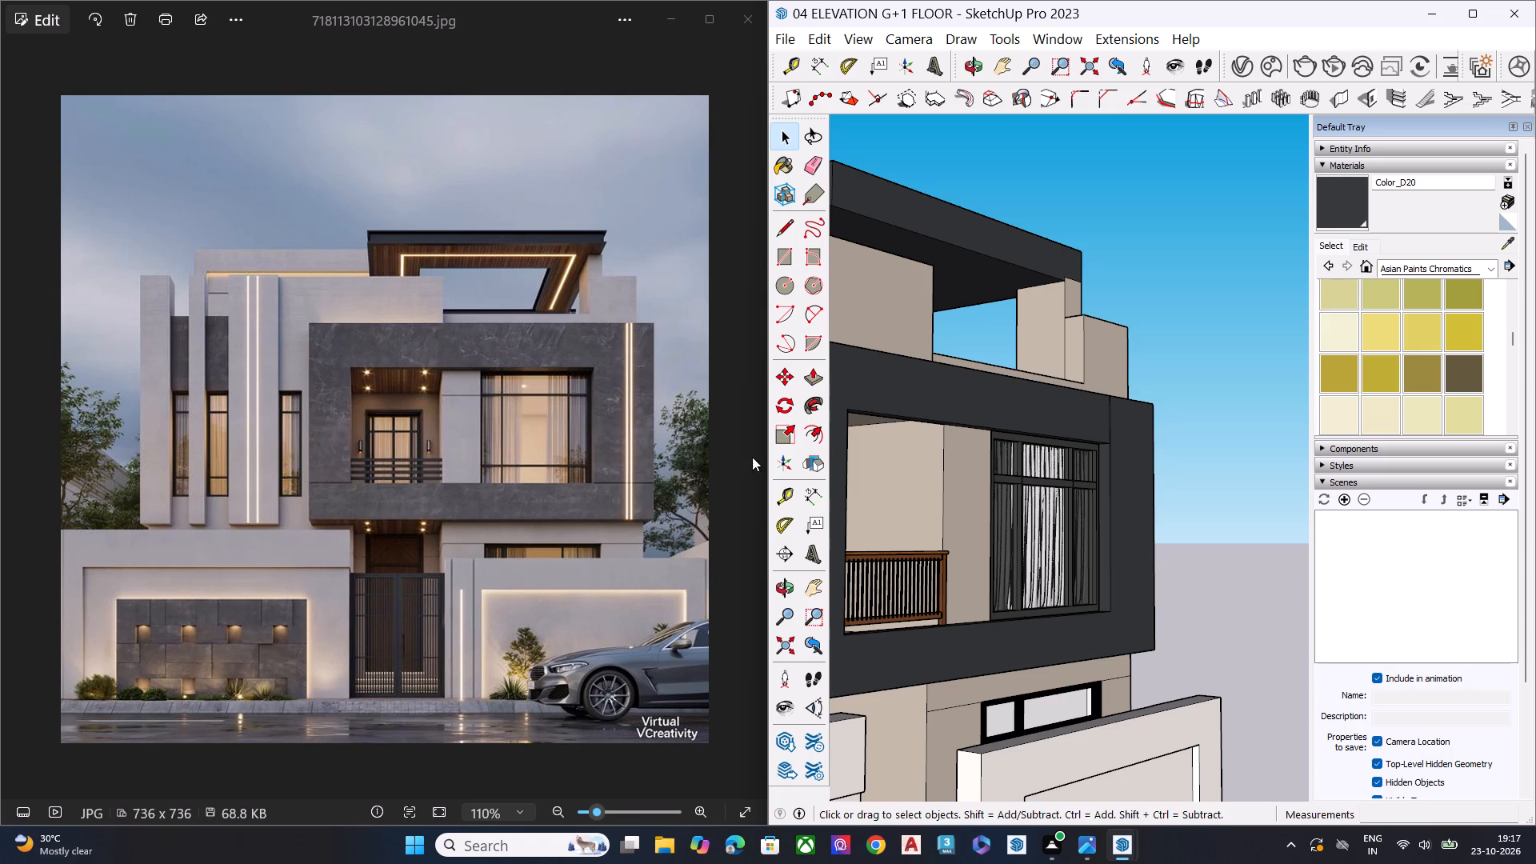
pyautogui.scroll(-8, 1112, 439)
pyautogui.moveTo(1105, 556); pyautogui.dragTo(1122, 595, button='middle')
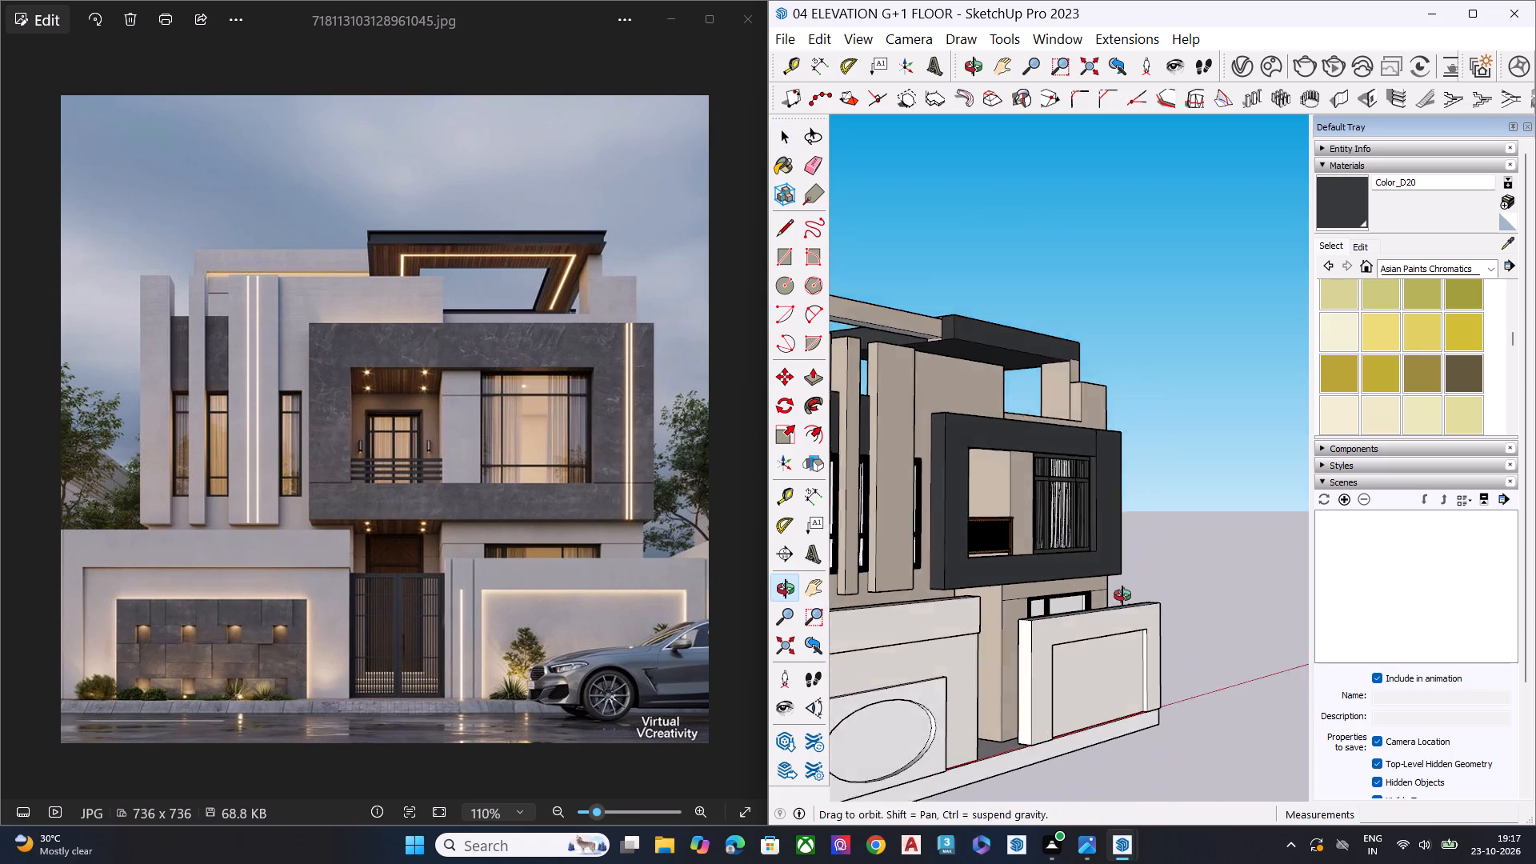
pyautogui.moveTo(1122, 595); pyautogui.dragTo(1068, 614, button='middle')
pyautogui.scroll(10, 1077, 540)
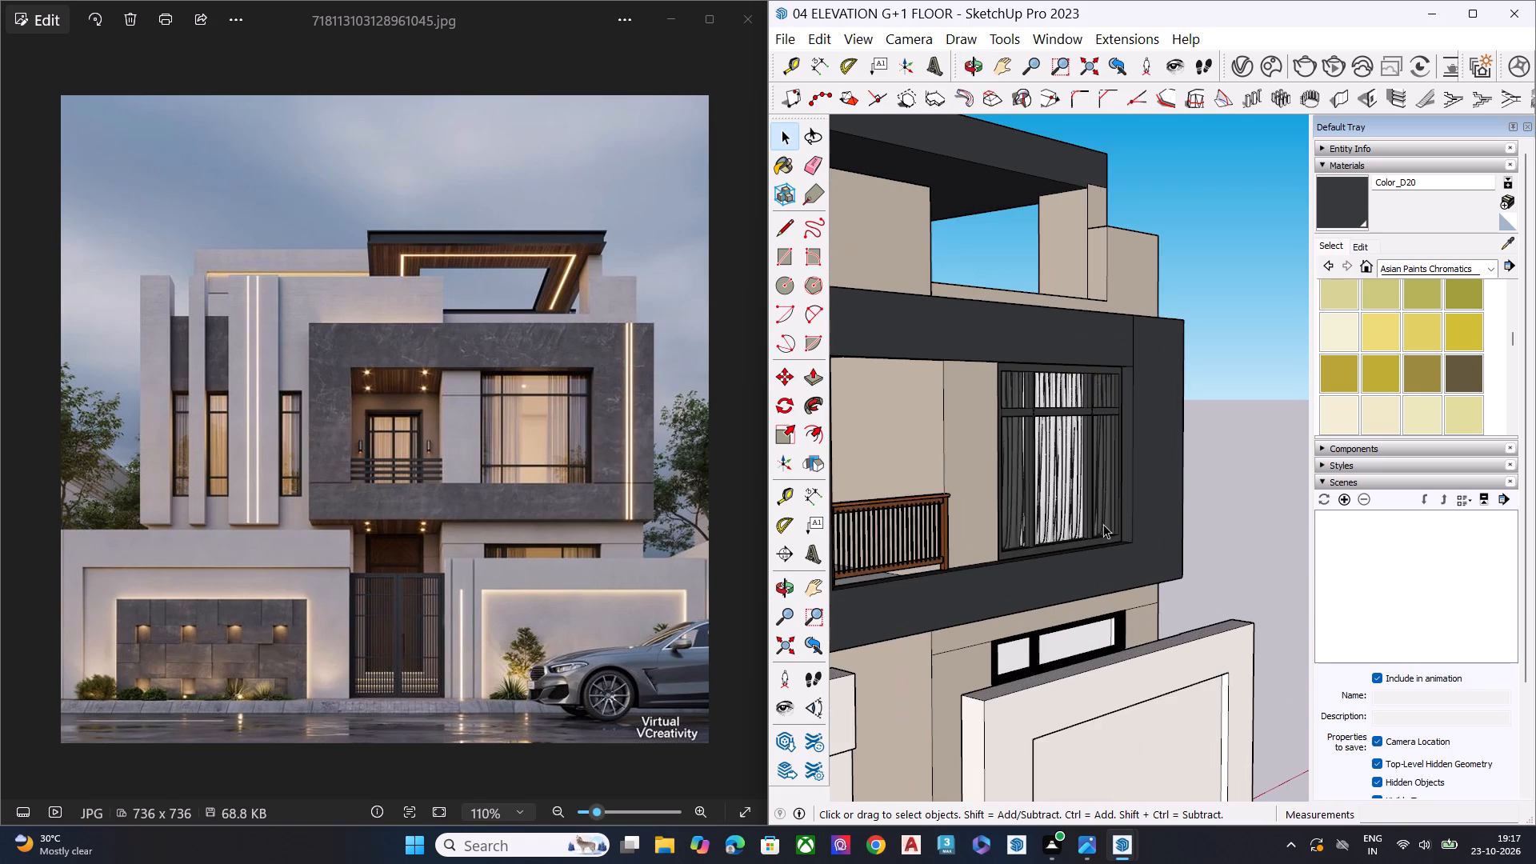
pyautogui.moveTo(1091, 522); pyautogui.dragTo(859, 442, button='middle')
pyautogui.scroll(1, 1038, 474)
pyautogui.scroll(-3, 1158, 495)
pyautogui.scroll(1, 1176, 522)
pyautogui.scroll(-3, 1178, 523)
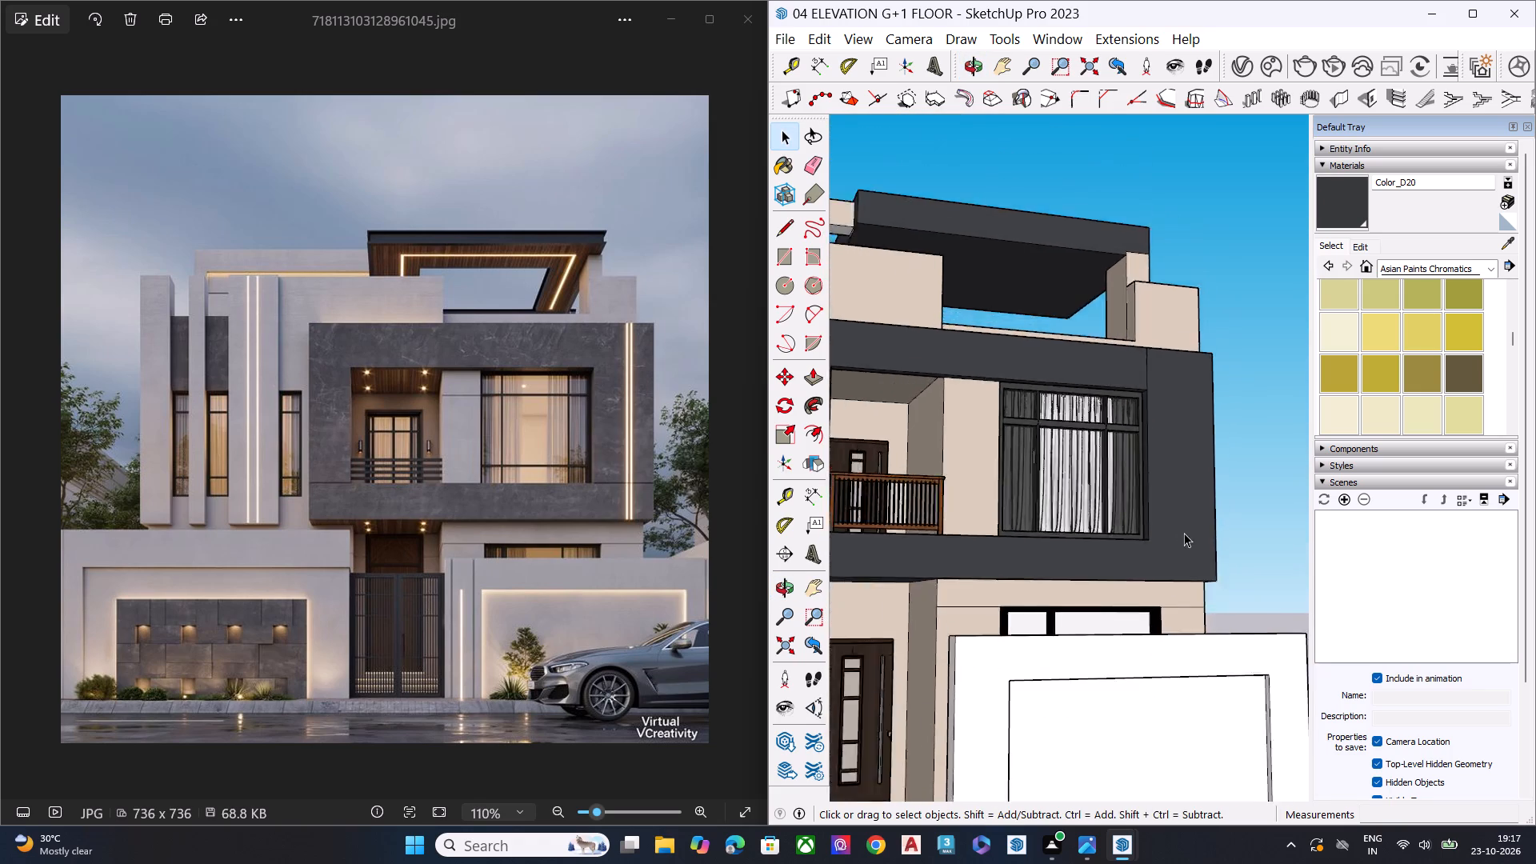
pyautogui.scroll(-3, 1184, 533)
pyautogui.scroll(-7, 1120, 526)
pyautogui.moveTo(1137, 558); pyautogui.dragTo(942, 664, button='middle')
pyautogui.scroll(7, 956, 654)
pyautogui.scroll(-2, 994, 635)
pyautogui.scroll(3, 996, 633)
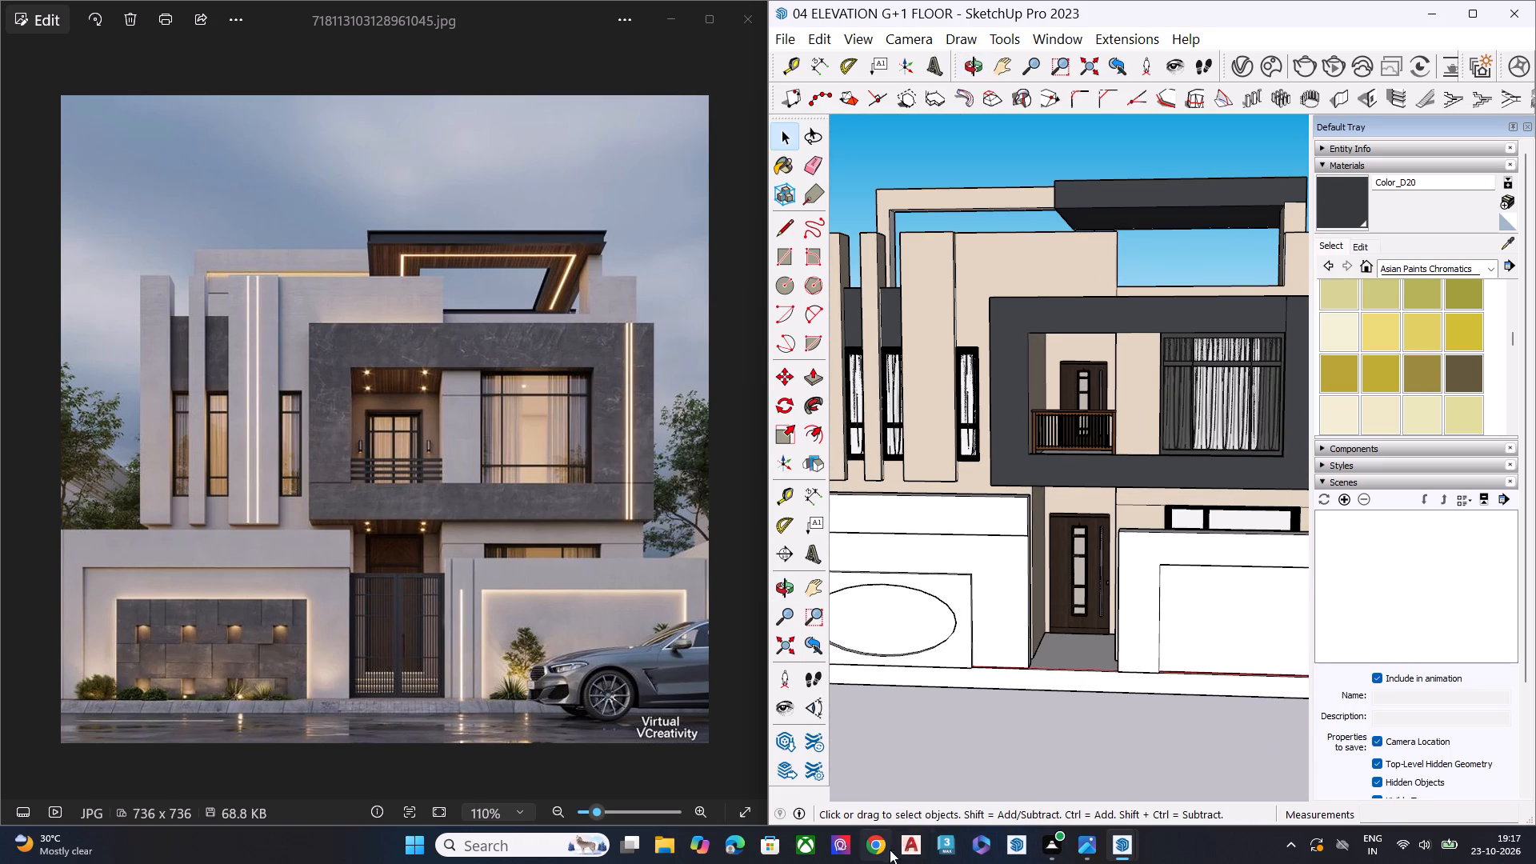
# Switch to Chrome, search Google for 3d warehouse and open the 3D Warehouse website.
pyautogui.click(874, 844)
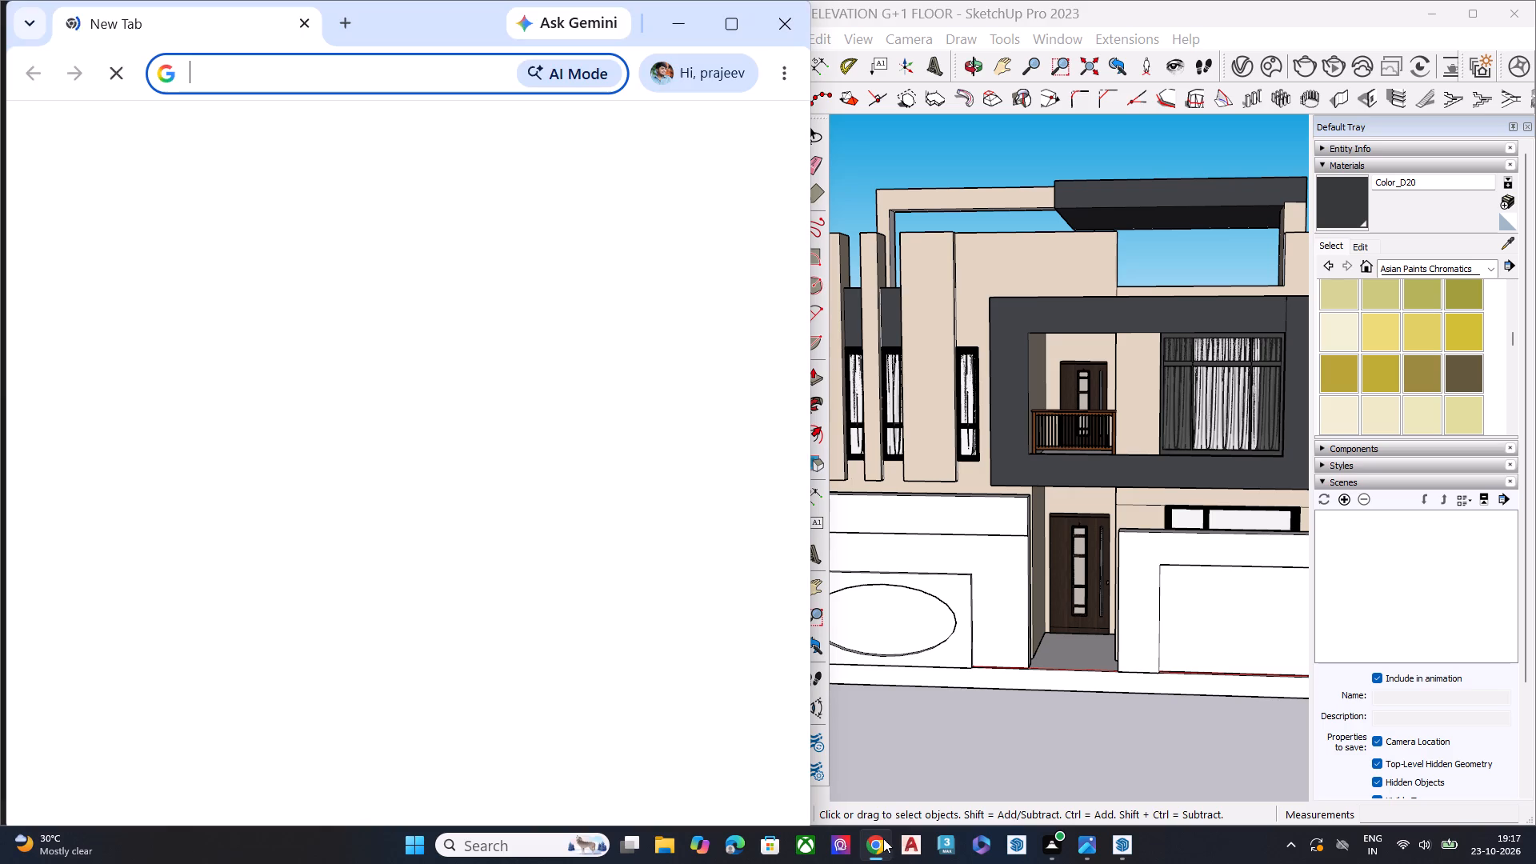
pyautogui.click(294, 439)
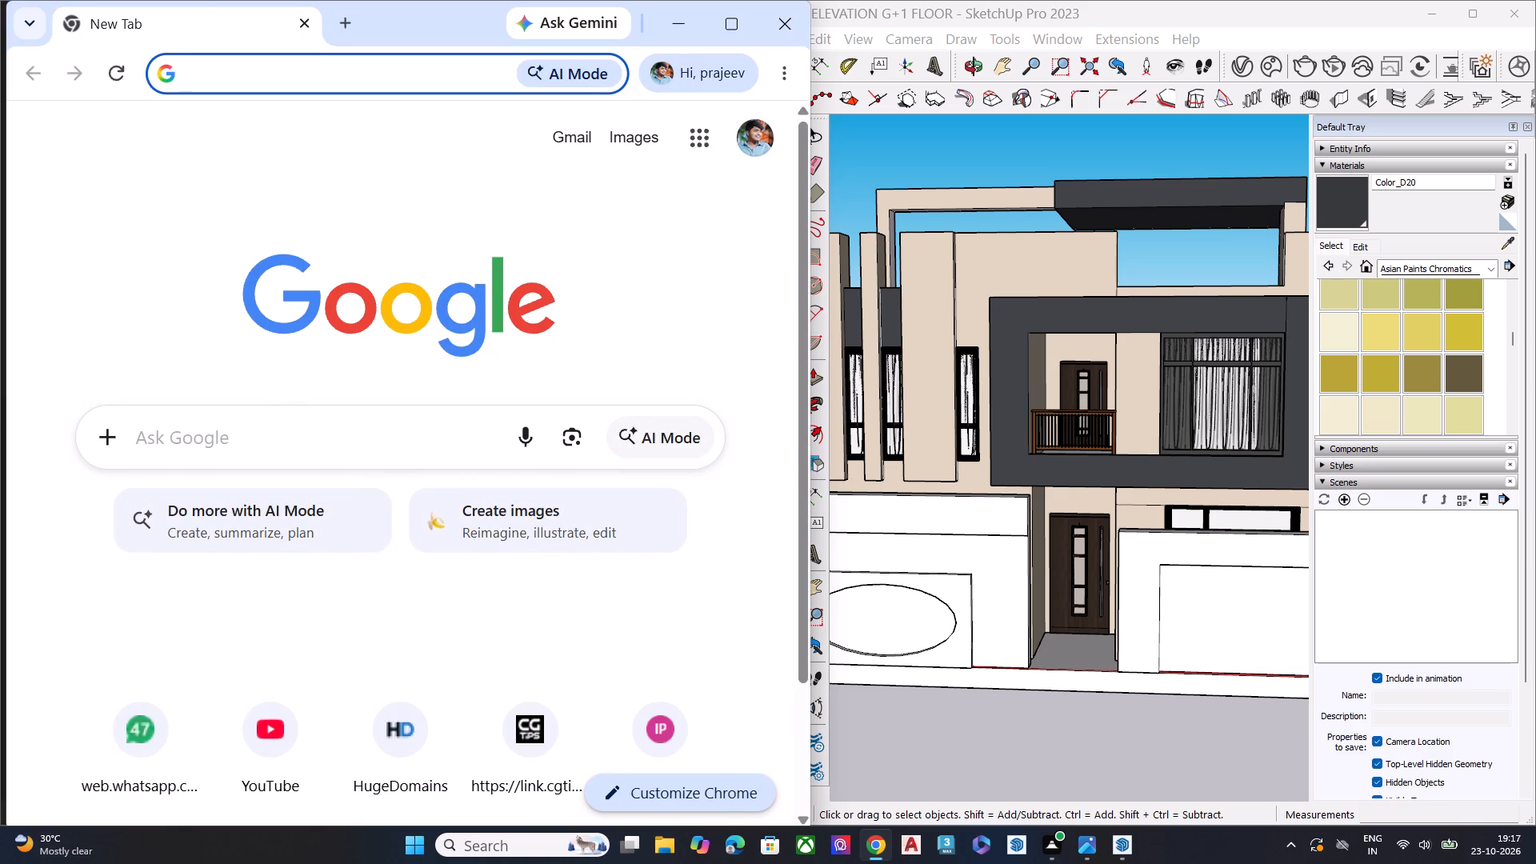
pyautogui.click(282, 490)
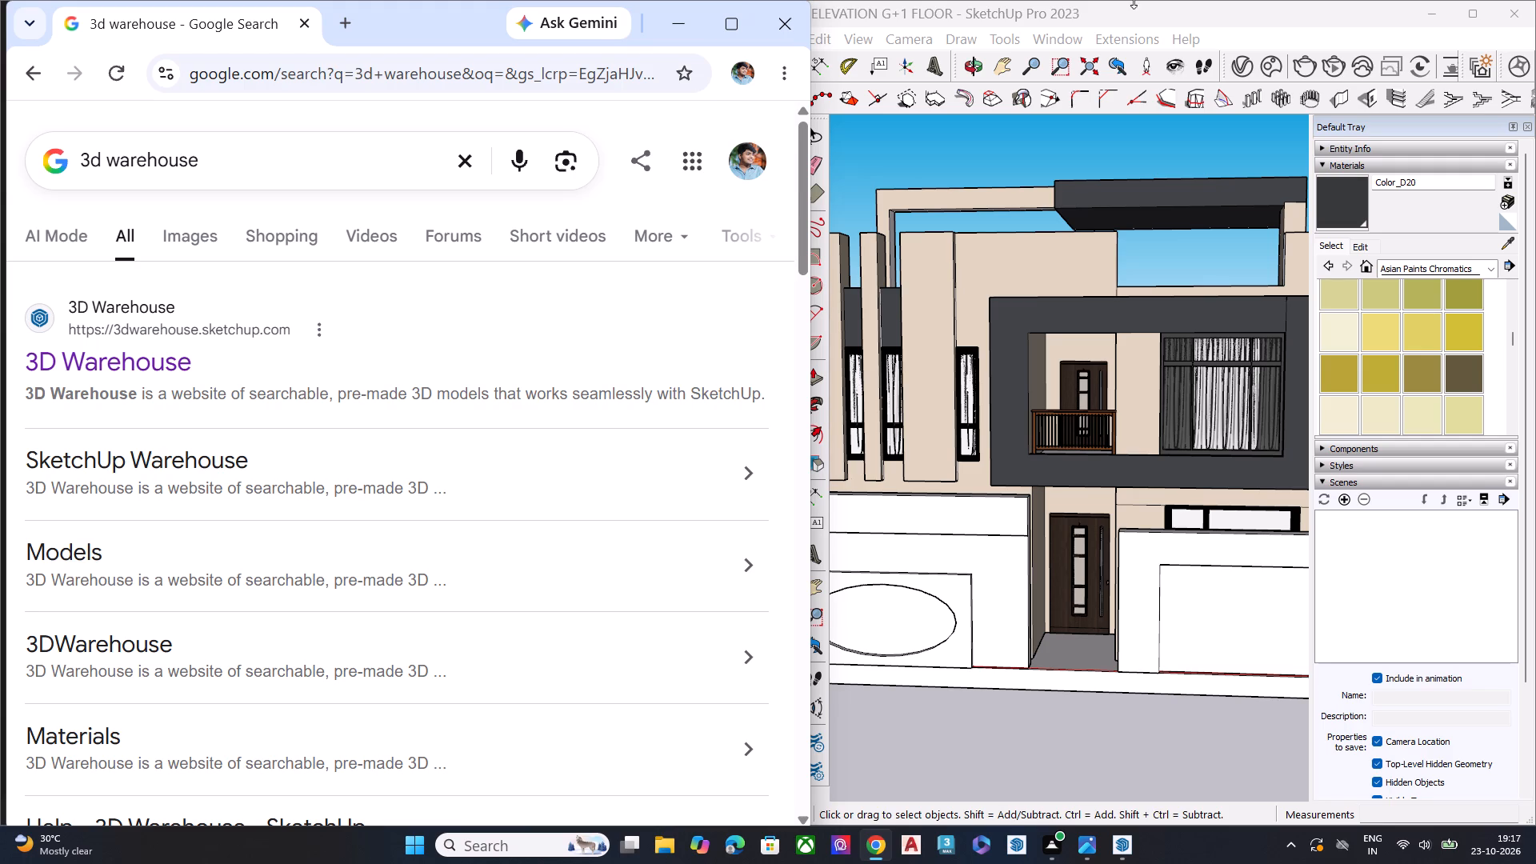
pyautogui.click(146, 377)
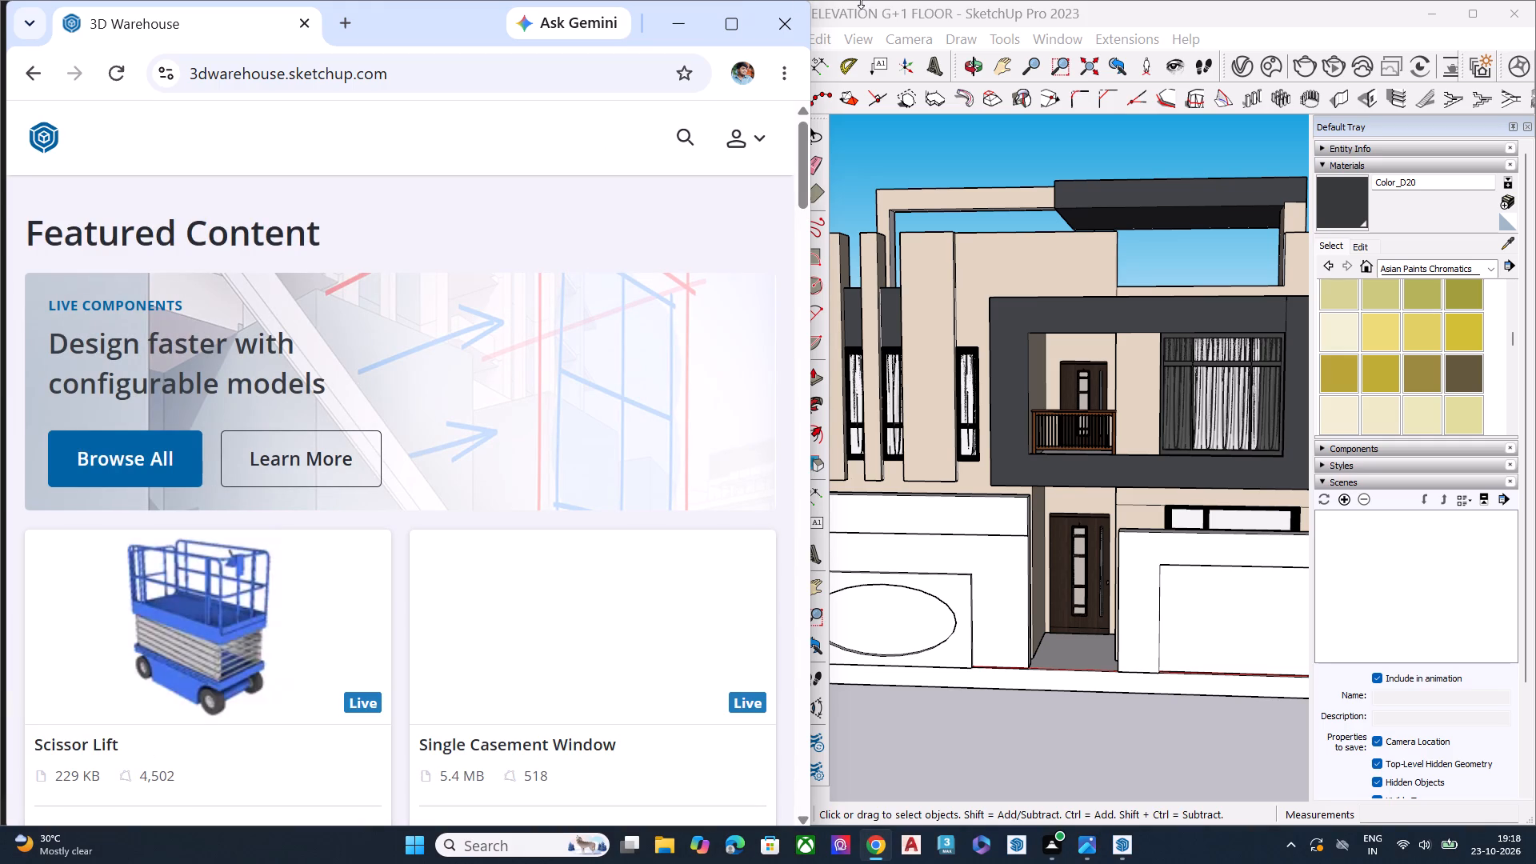
# Search 3D Warehouse for GATE models.
pyautogui.scroll(1, 861, 0)
pyautogui.click(690, 145)
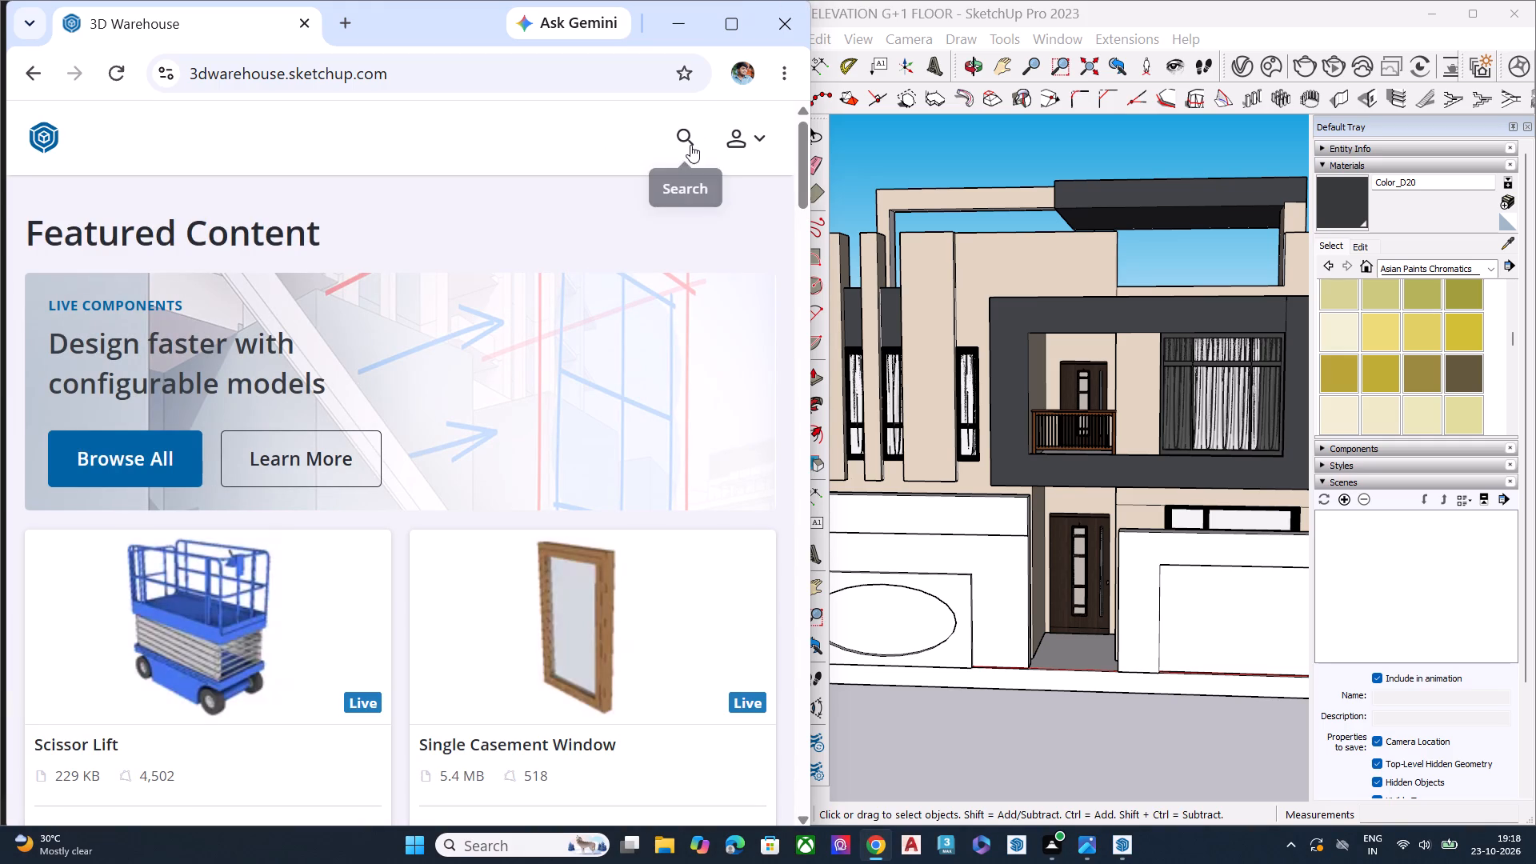
pyautogui.click(484, 142)
pyautogui.write('GATE')
pyautogui.press('Return')
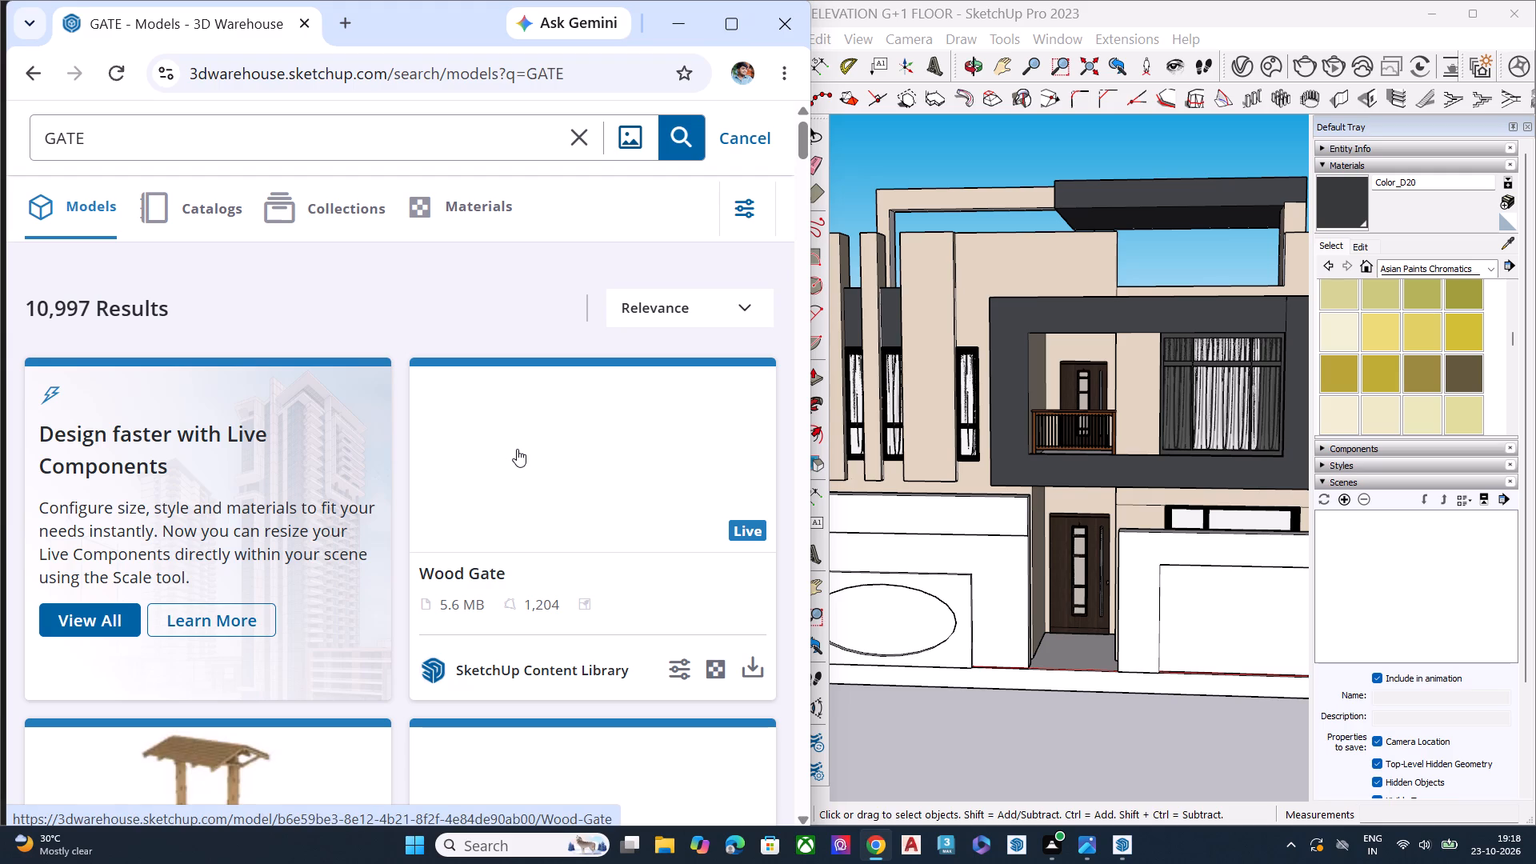
# Look through the gate search results for a dark slatted gate suited to the entrance in the reference photo.
pyautogui.scroll(-3, 530, 568)
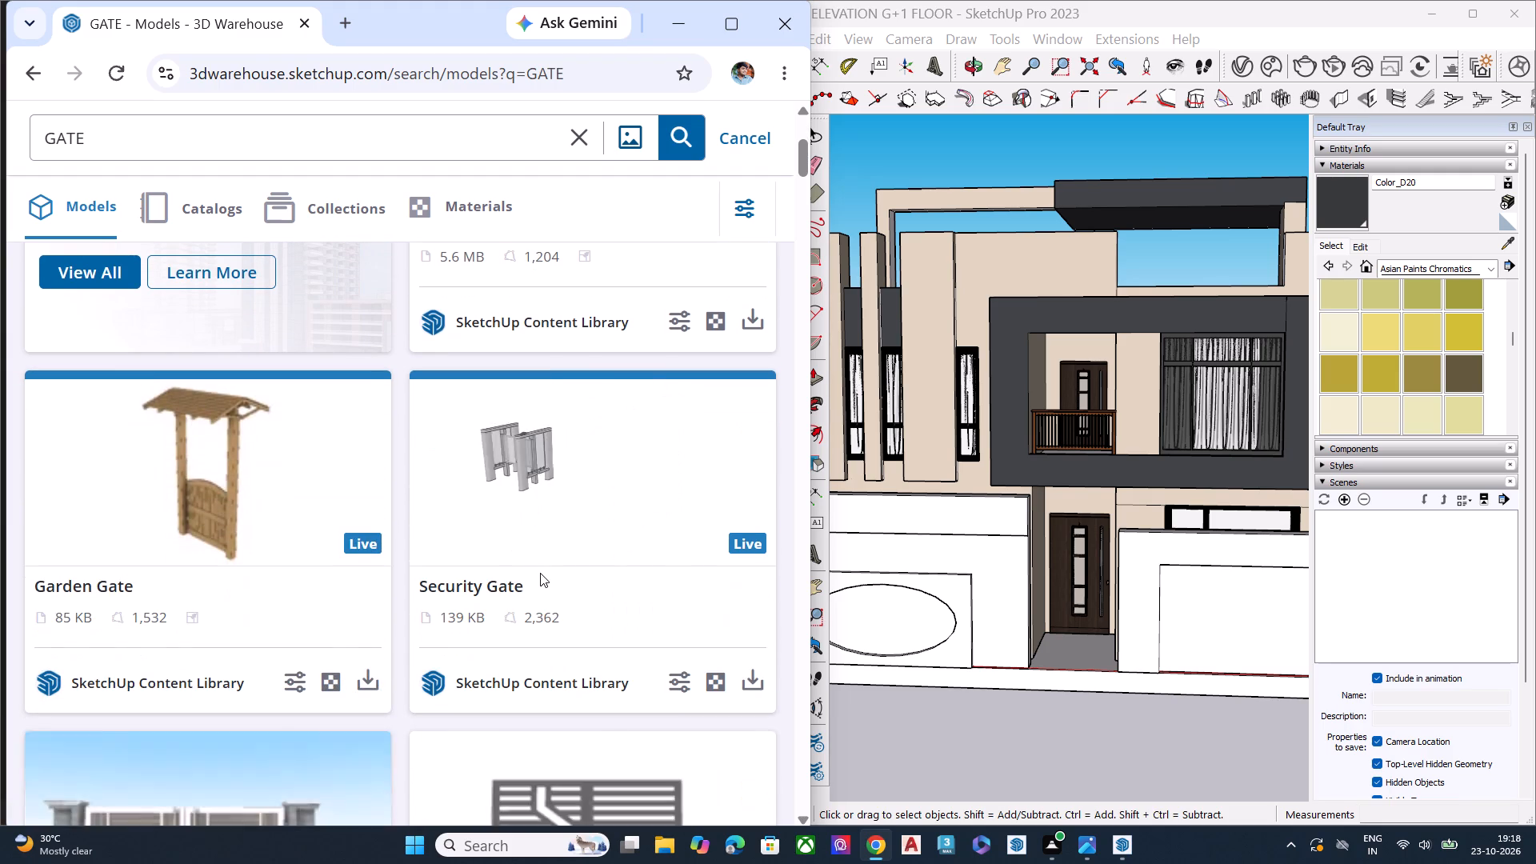
pyautogui.scroll(-5, 542, 573)
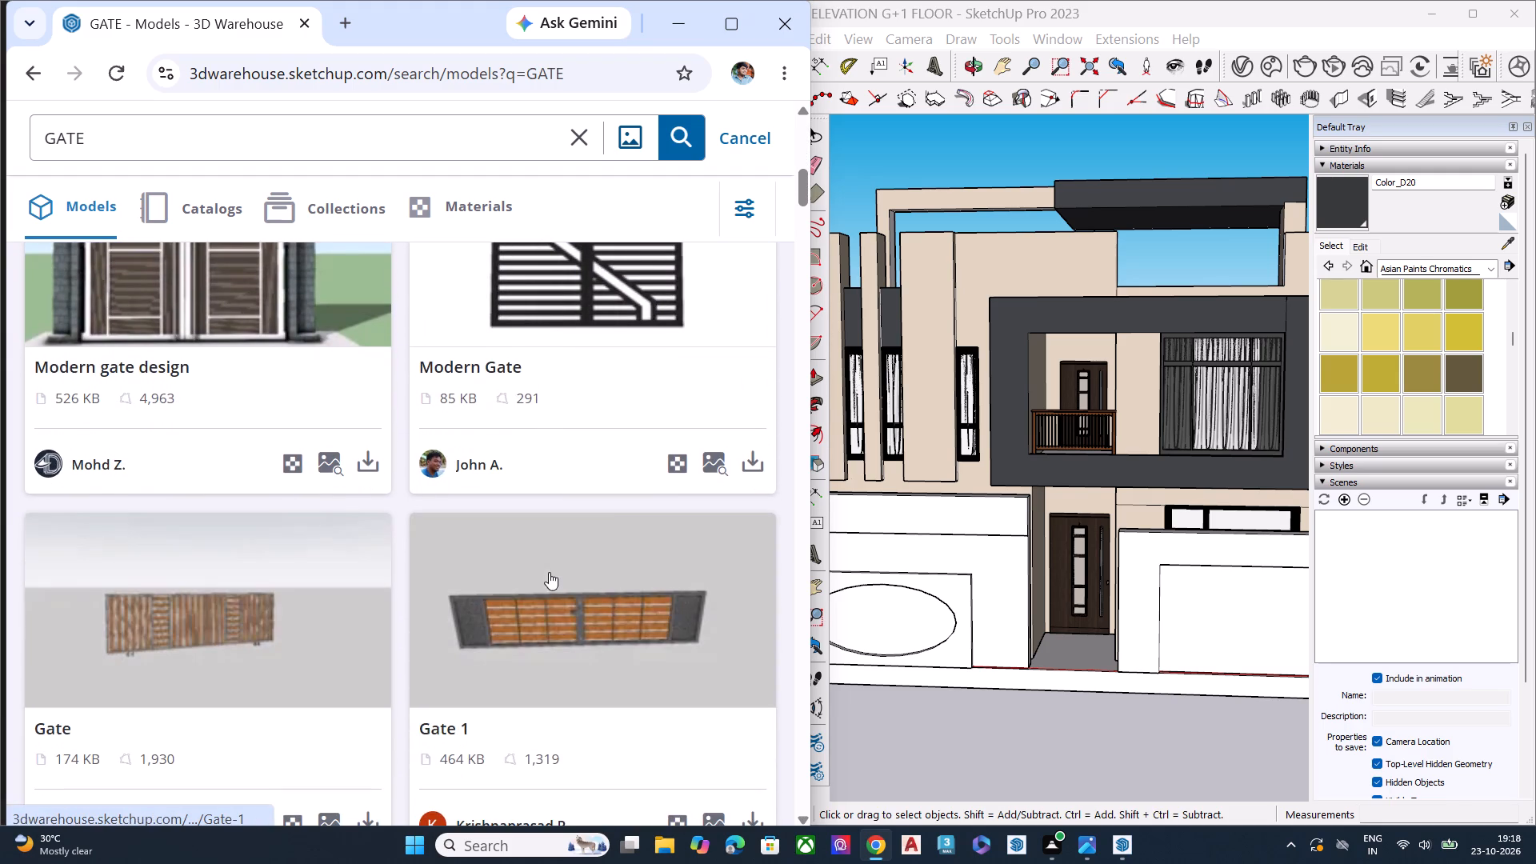
pyautogui.scroll(-5, 641, 462)
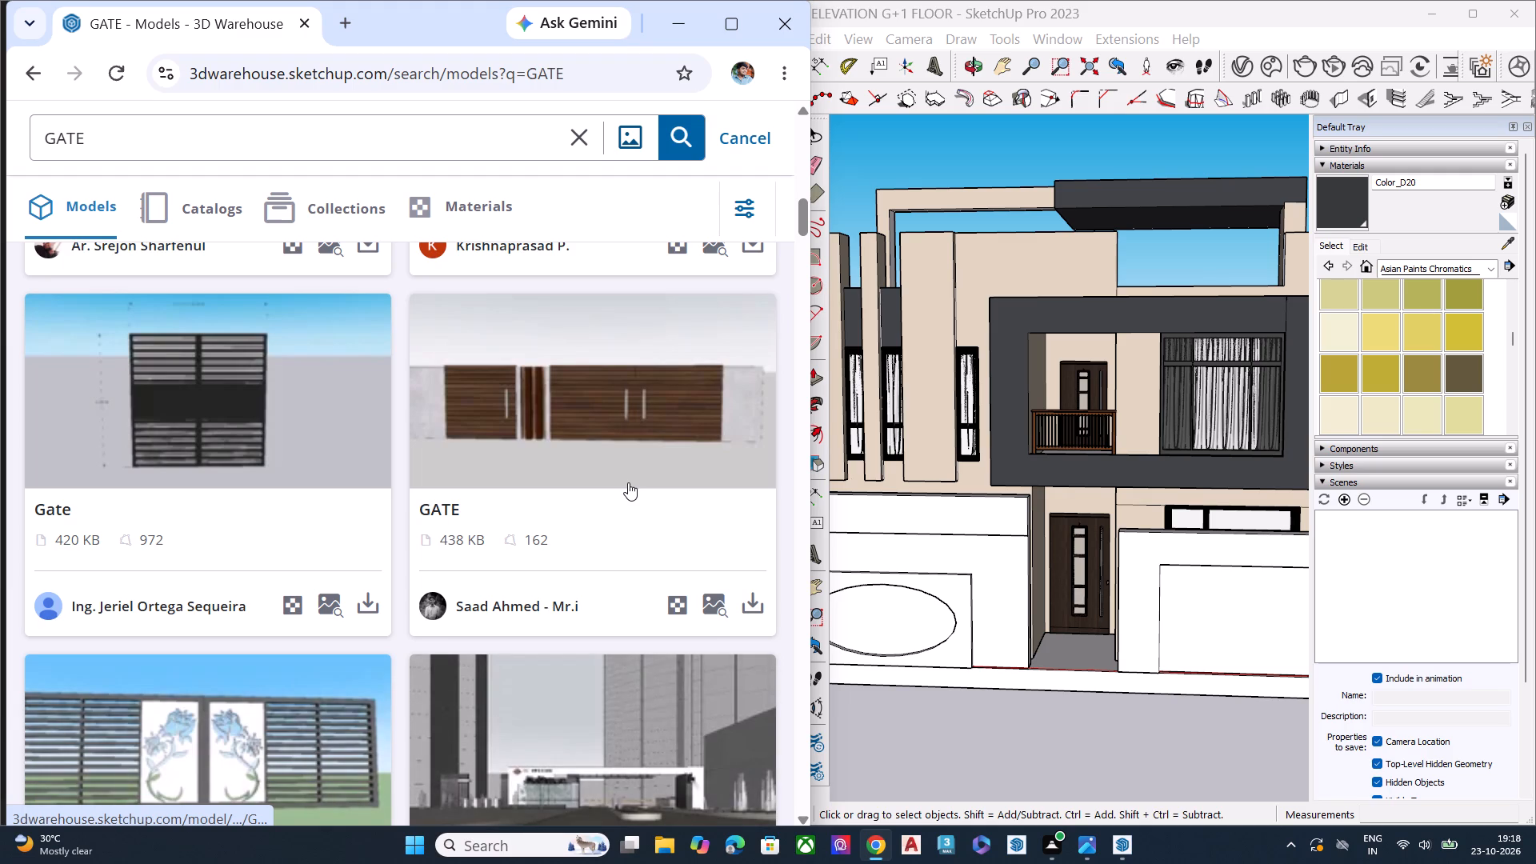
pyautogui.scroll(-6, 628, 482)
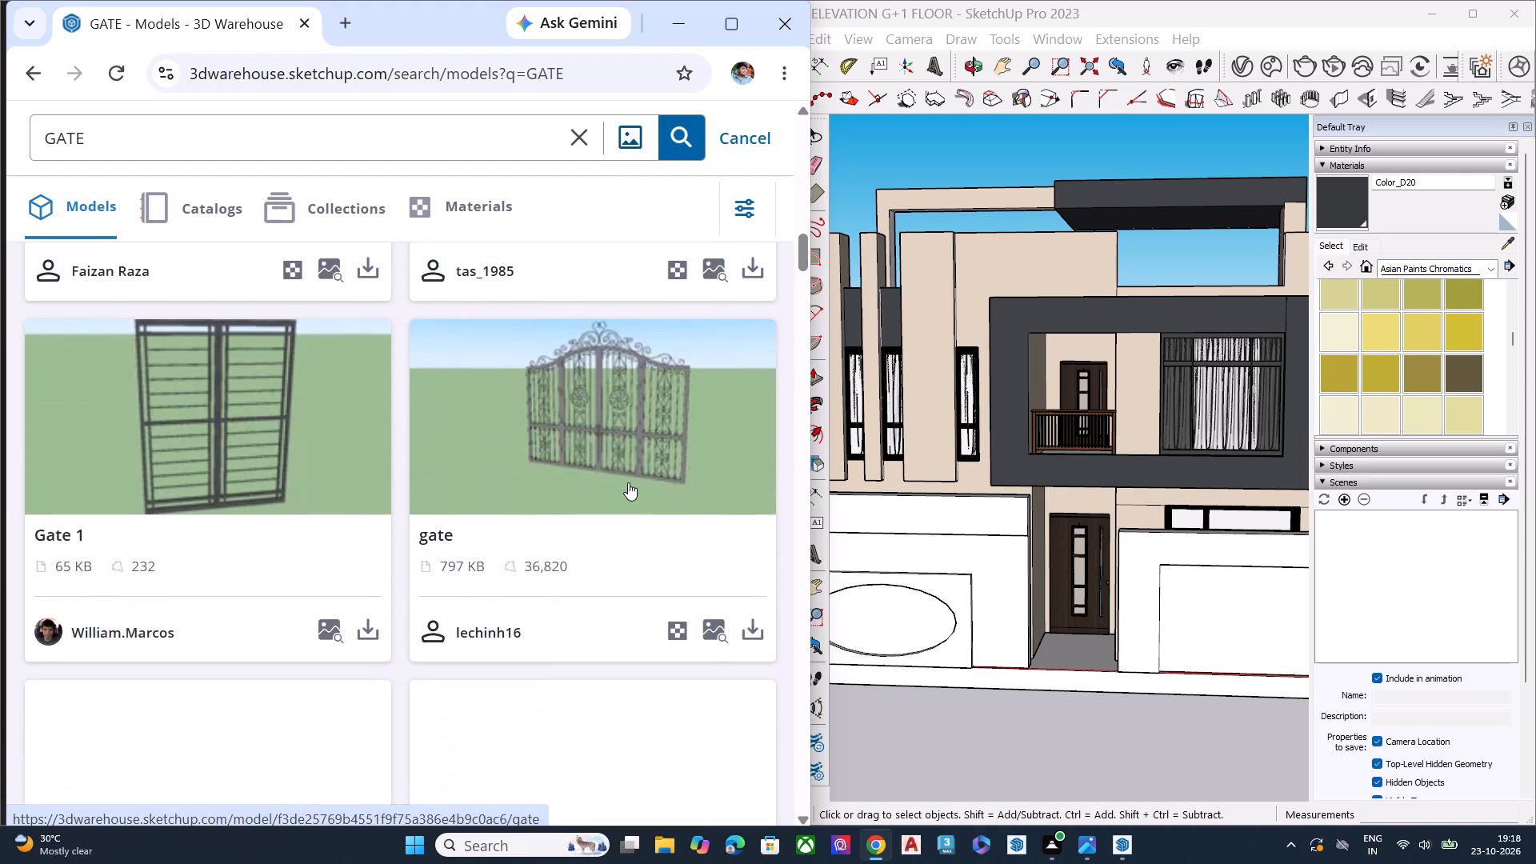
pyautogui.scroll(-6, 628, 482)
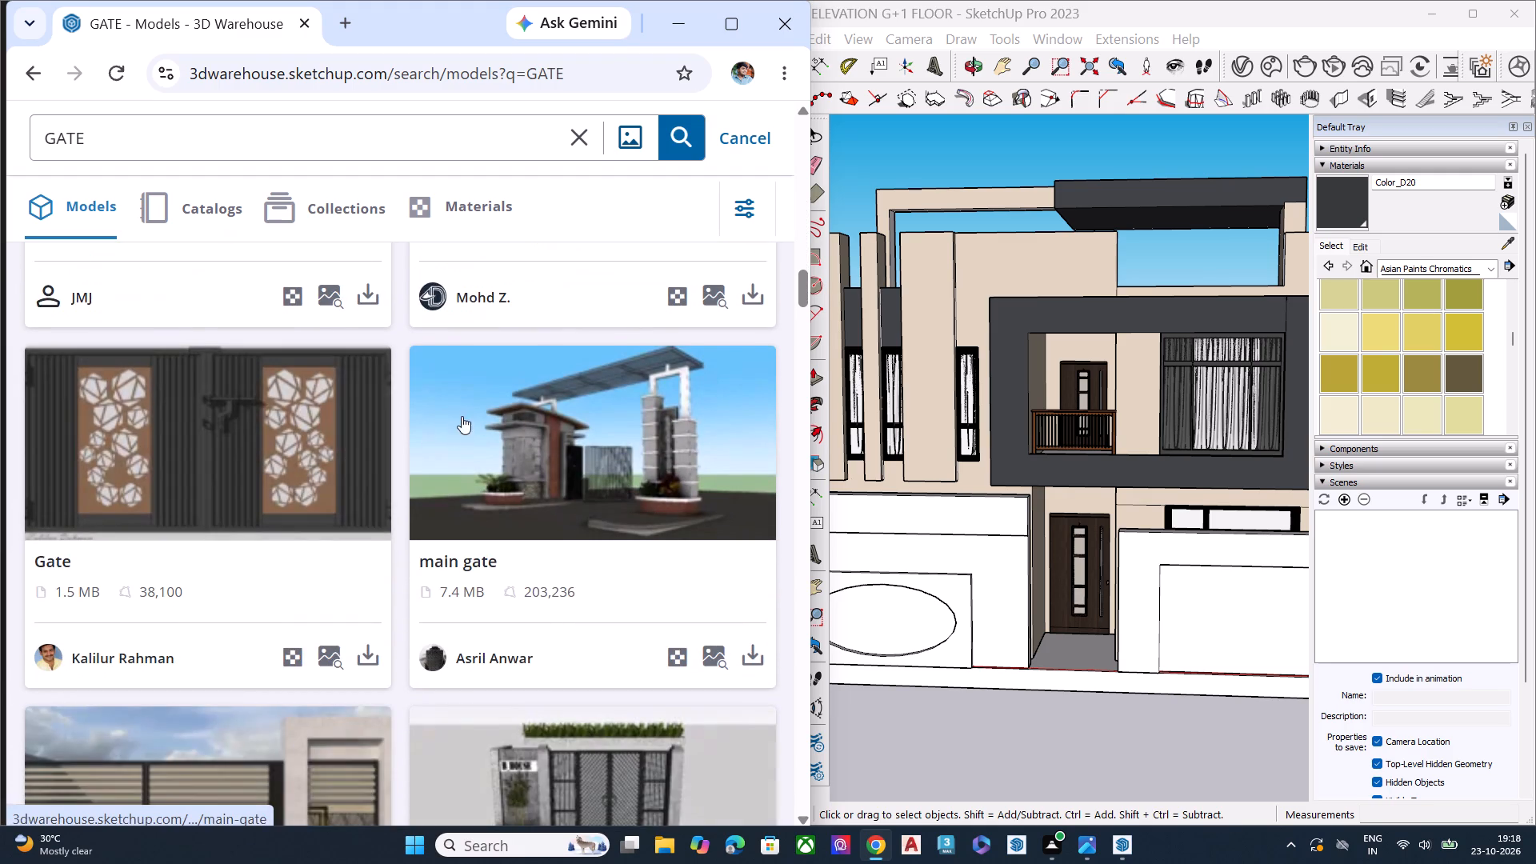
pyautogui.scroll(-4, 448, 470)
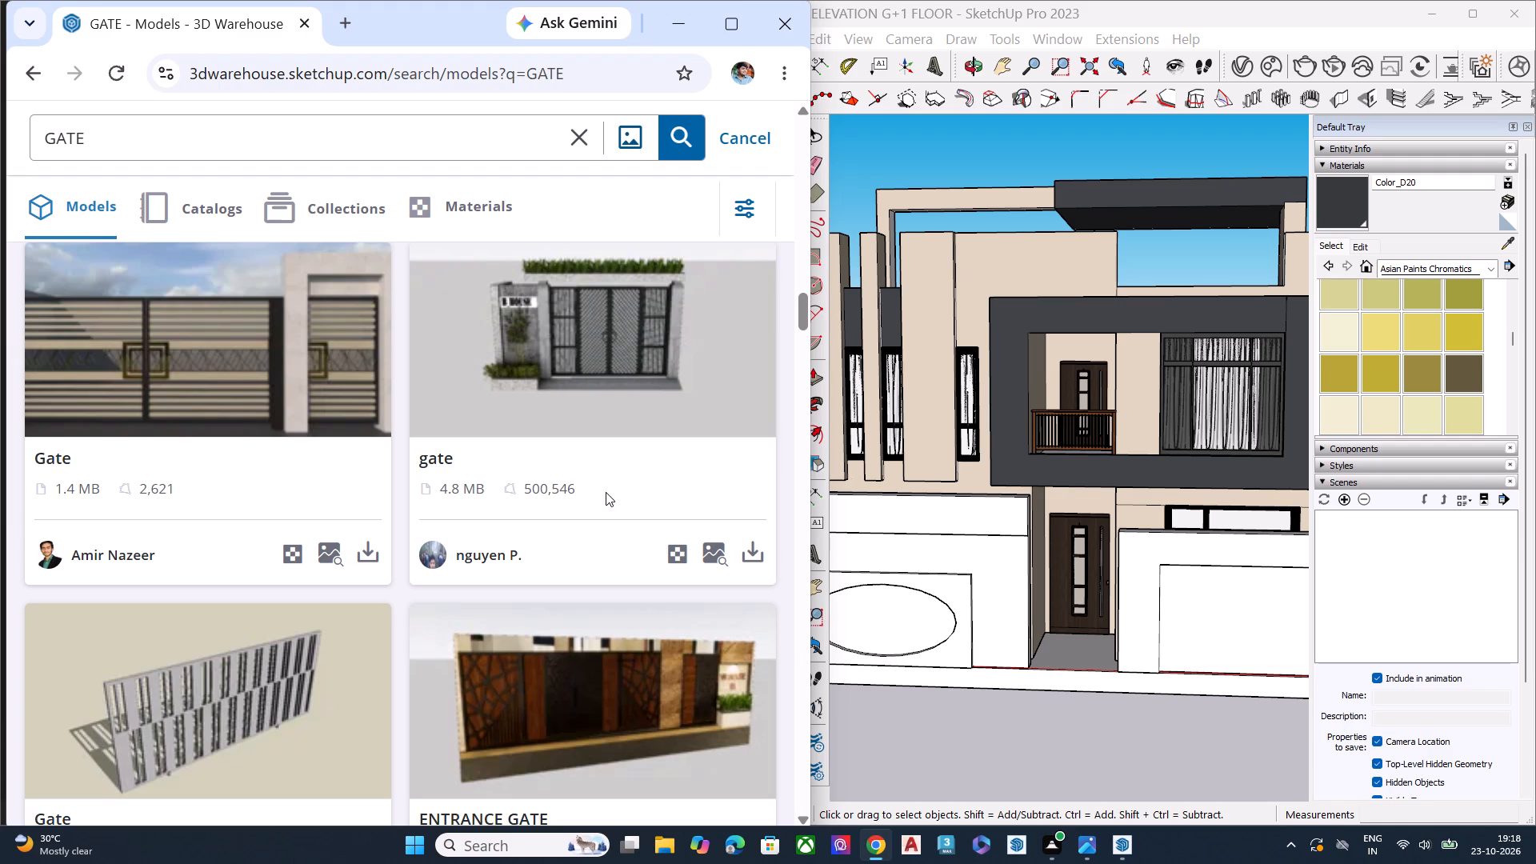
pyautogui.scroll(-7, 529, 508)
pyautogui.moveTo(561, 570); pyautogui.dragTo(596, 482, button='middle')
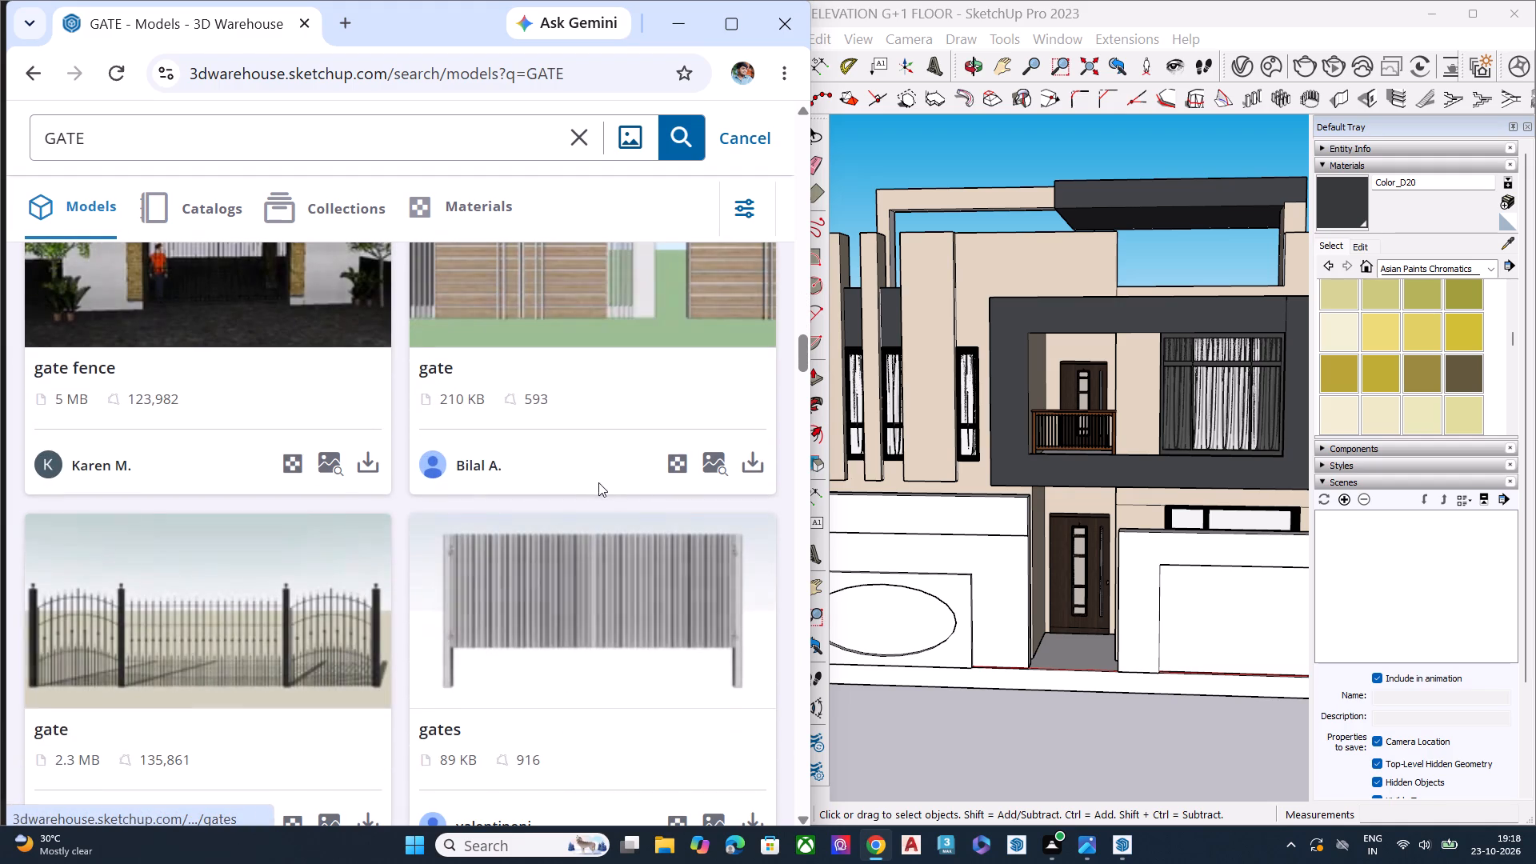
pyautogui.scroll(-4, 594, 496)
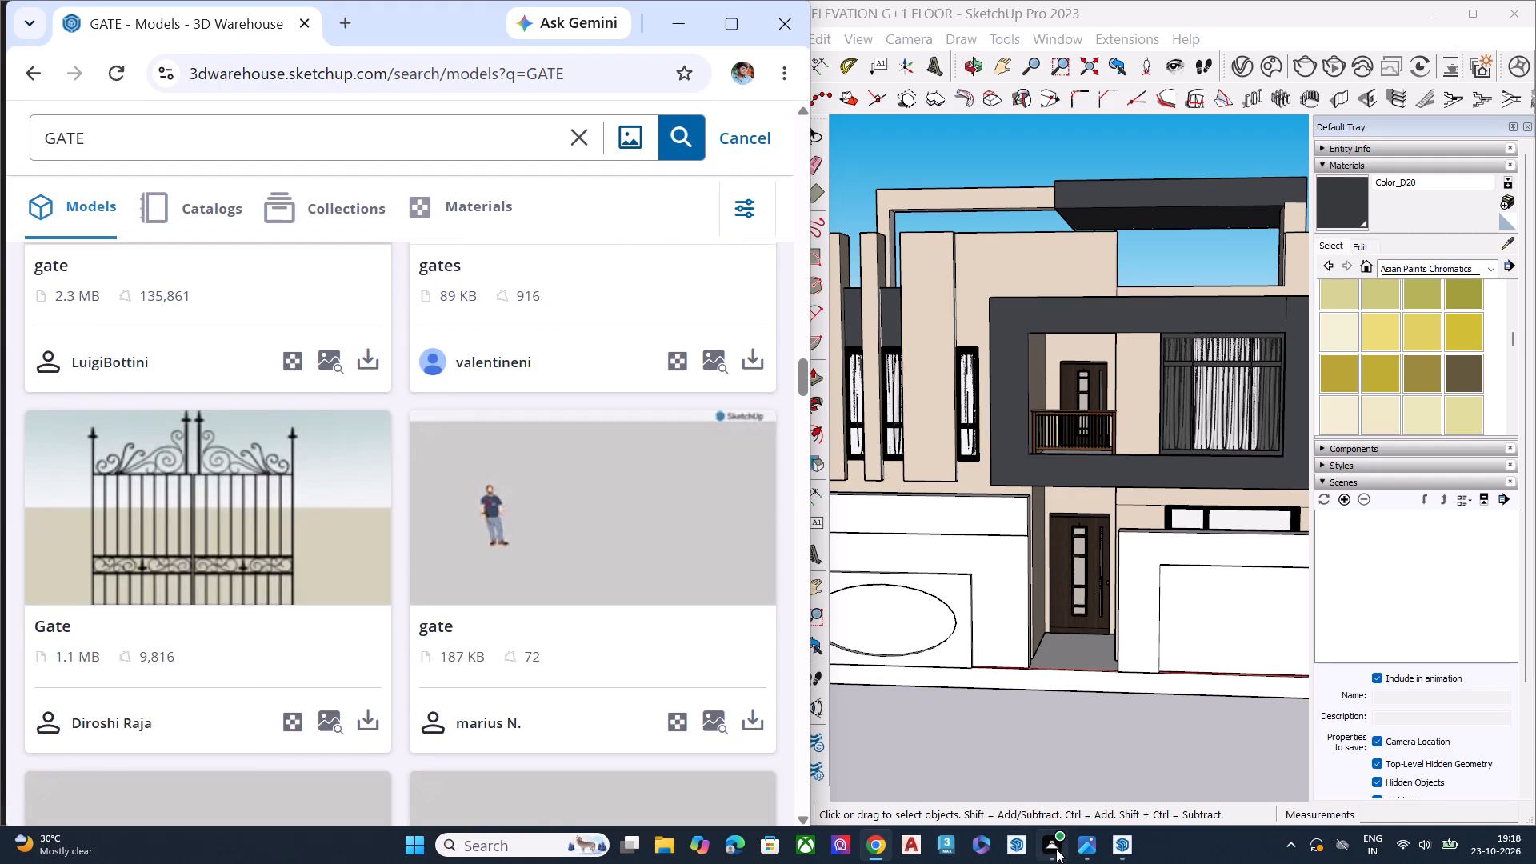
pyautogui.scroll(-3, 527, 502)
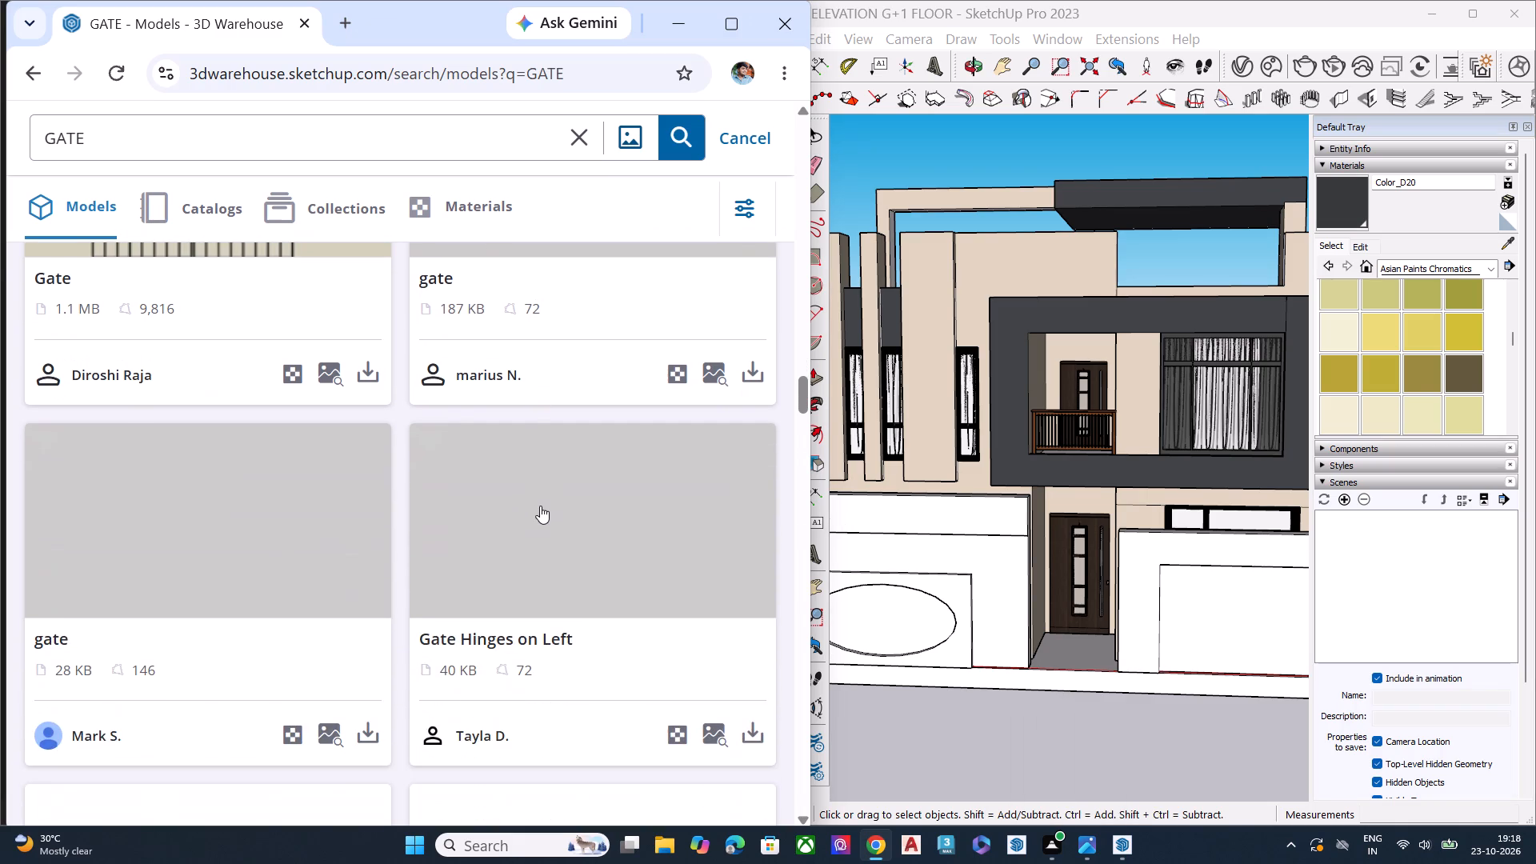
pyautogui.scroll(-6, 544, 502)
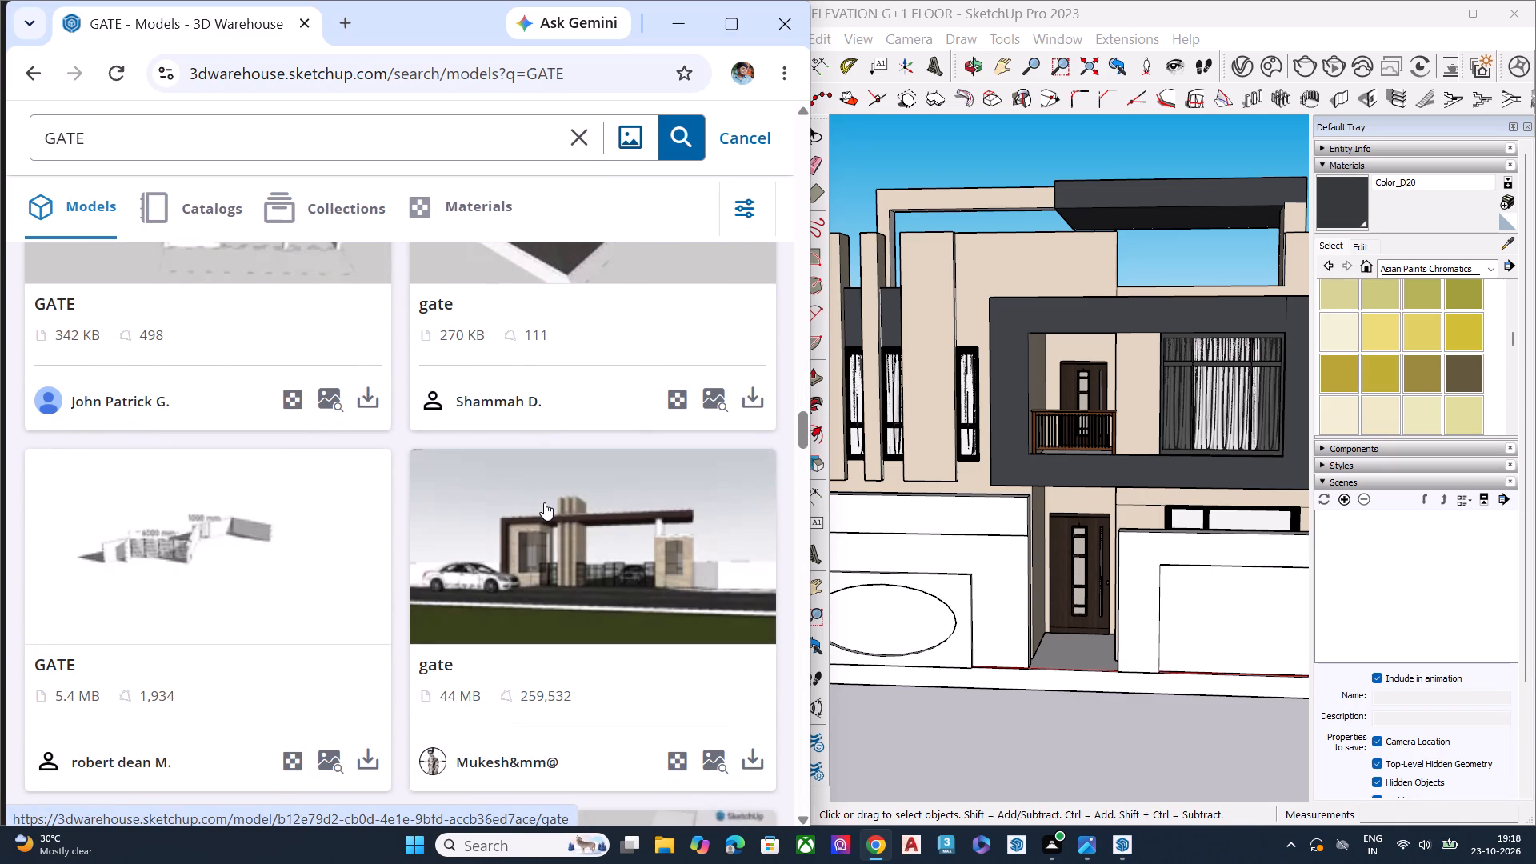
pyautogui.scroll(-4, 564, 459)
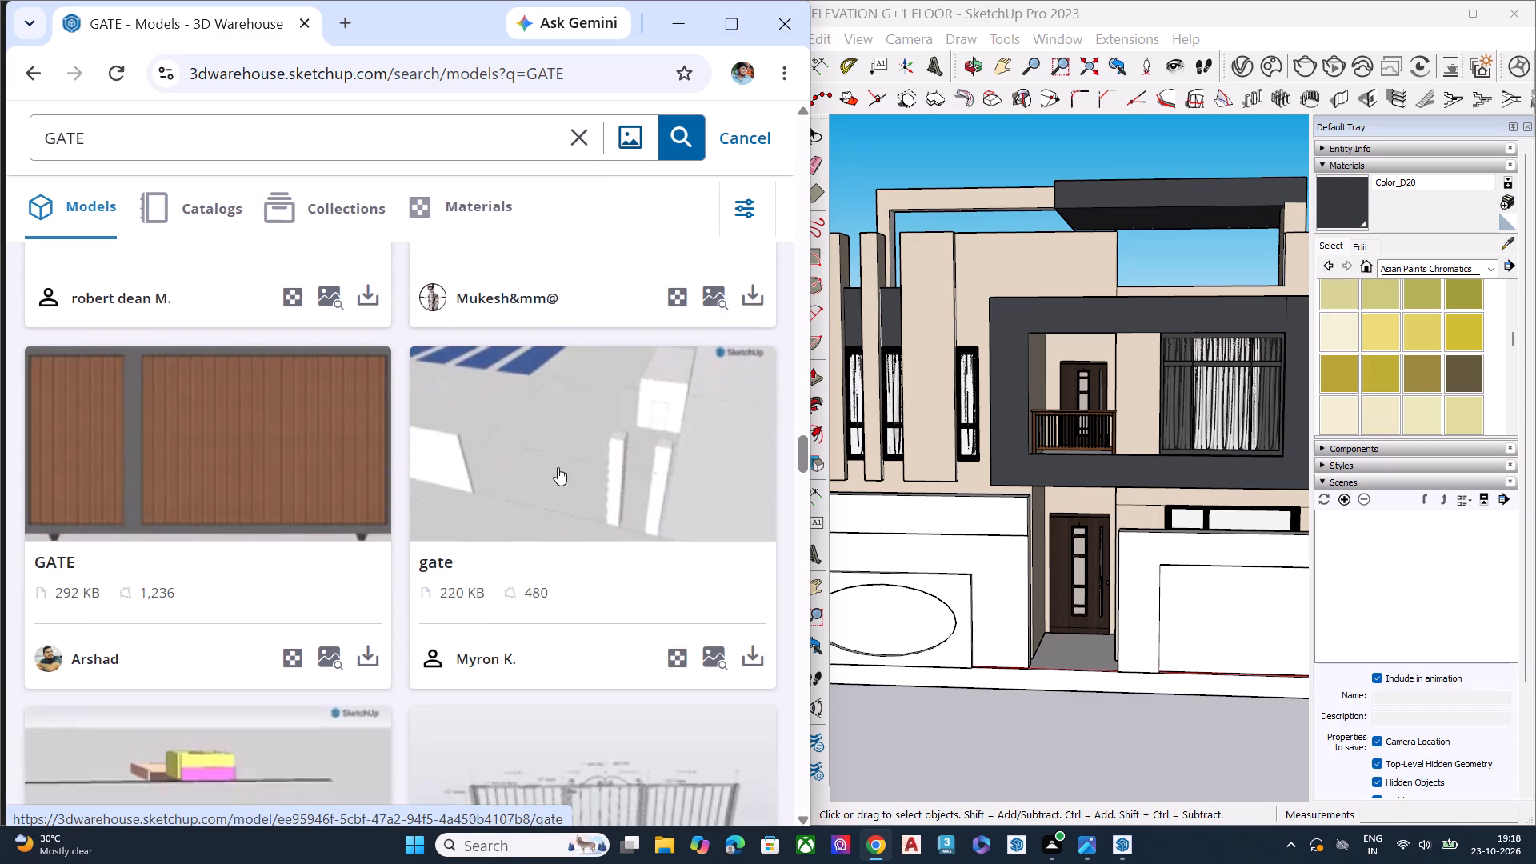
pyautogui.scroll(-5, 558, 467)
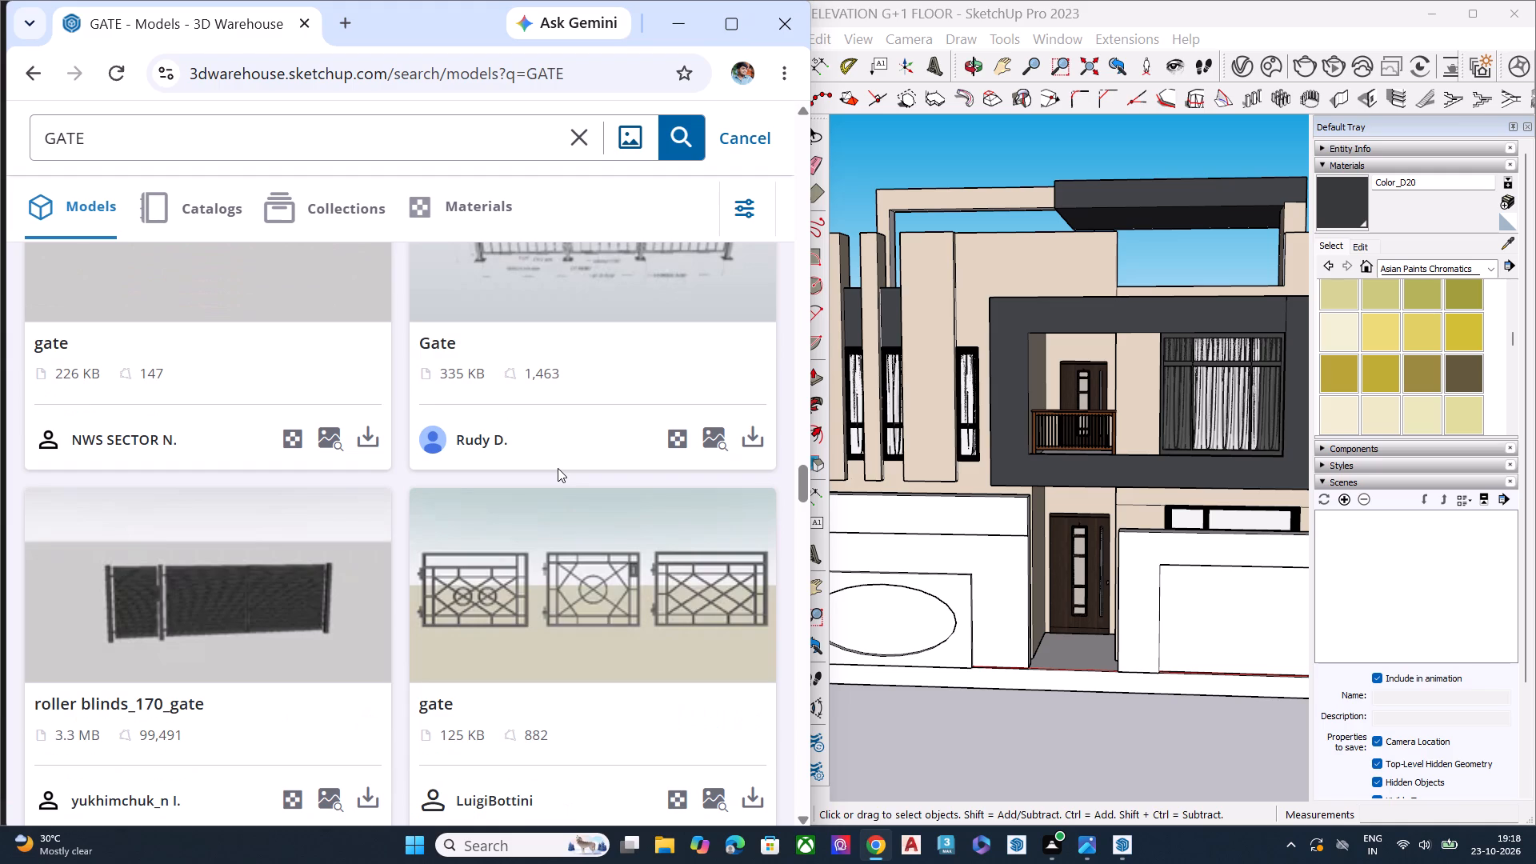
pyautogui.scroll(-5, 522, 478)
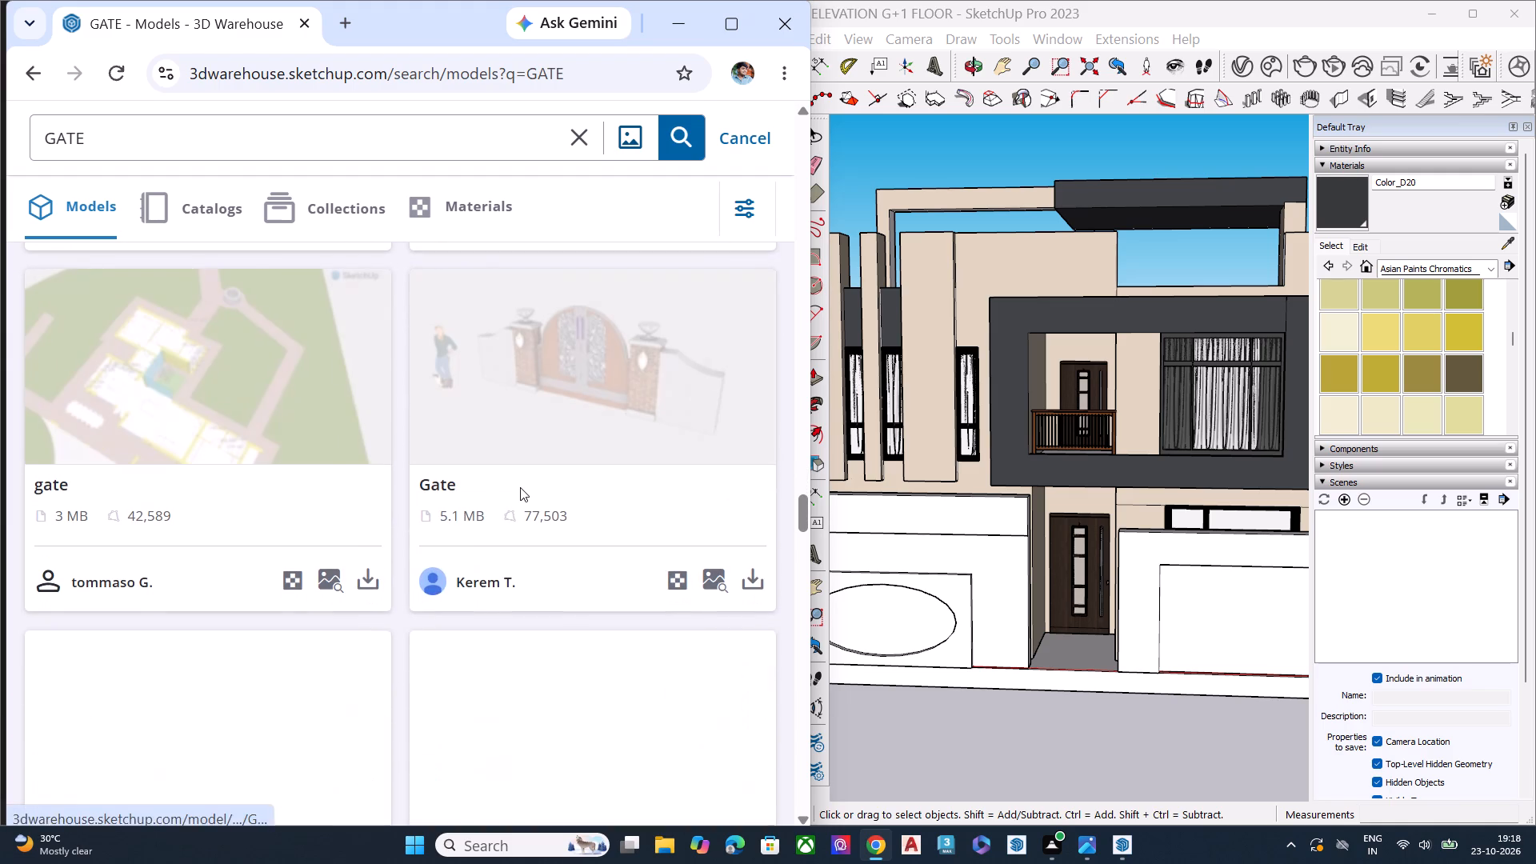
pyautogui.scroll(-5, 518, 514)
pyautogui.scroll(2, 518, 516)
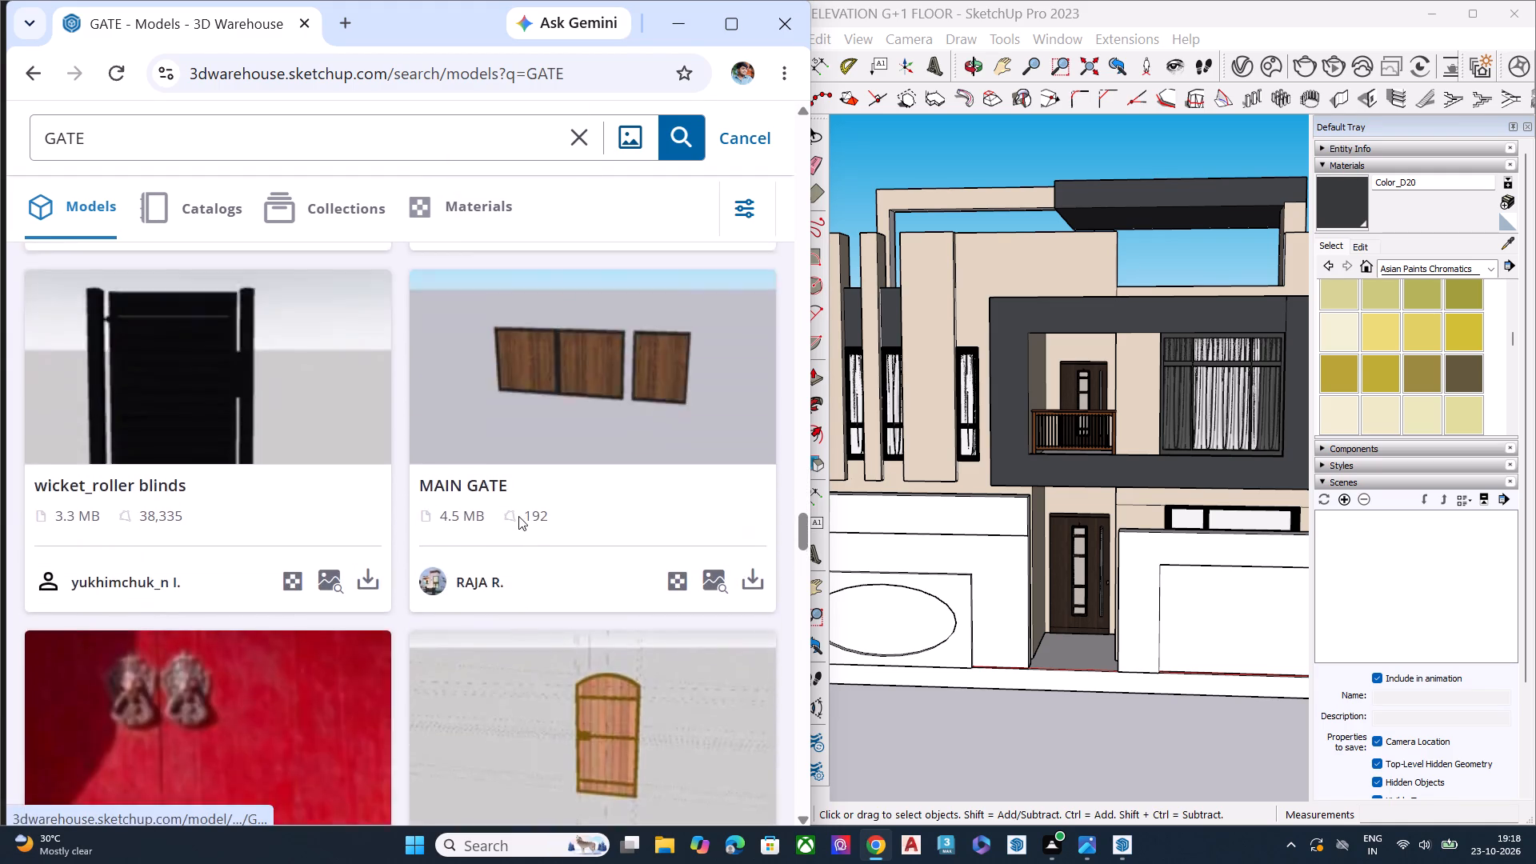
pyautogui.scroll(2, 518, 516)
pyautogui.scroll(-2, 322, 497)
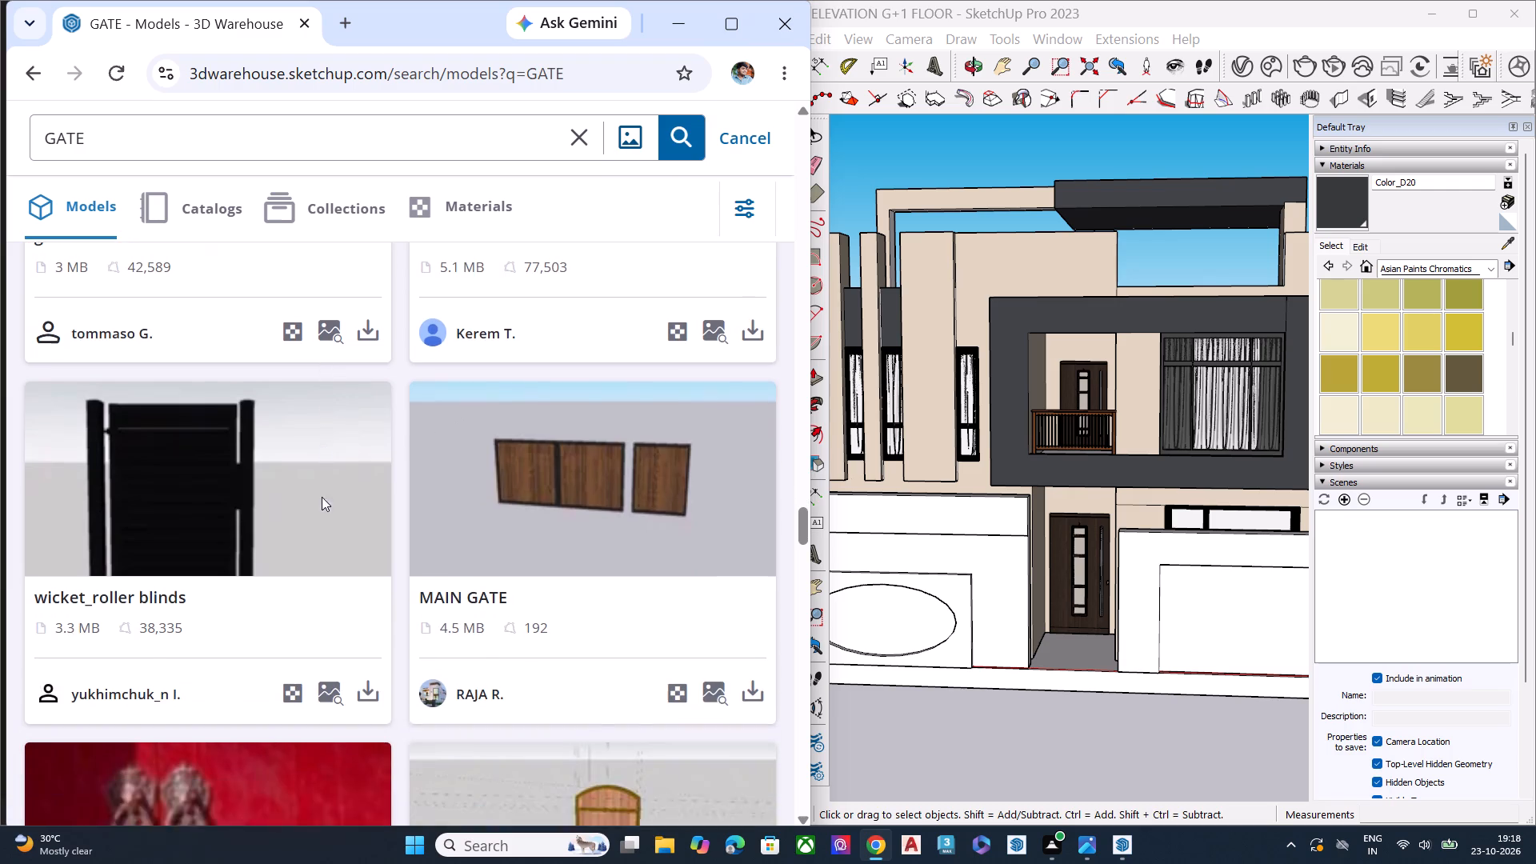
# Download the wicket_roller blinds gate model as a SketchUp file, check the recent downloads and close the browser.
pyautogui.click(373, 582)
pyautogui.click(378, 646)
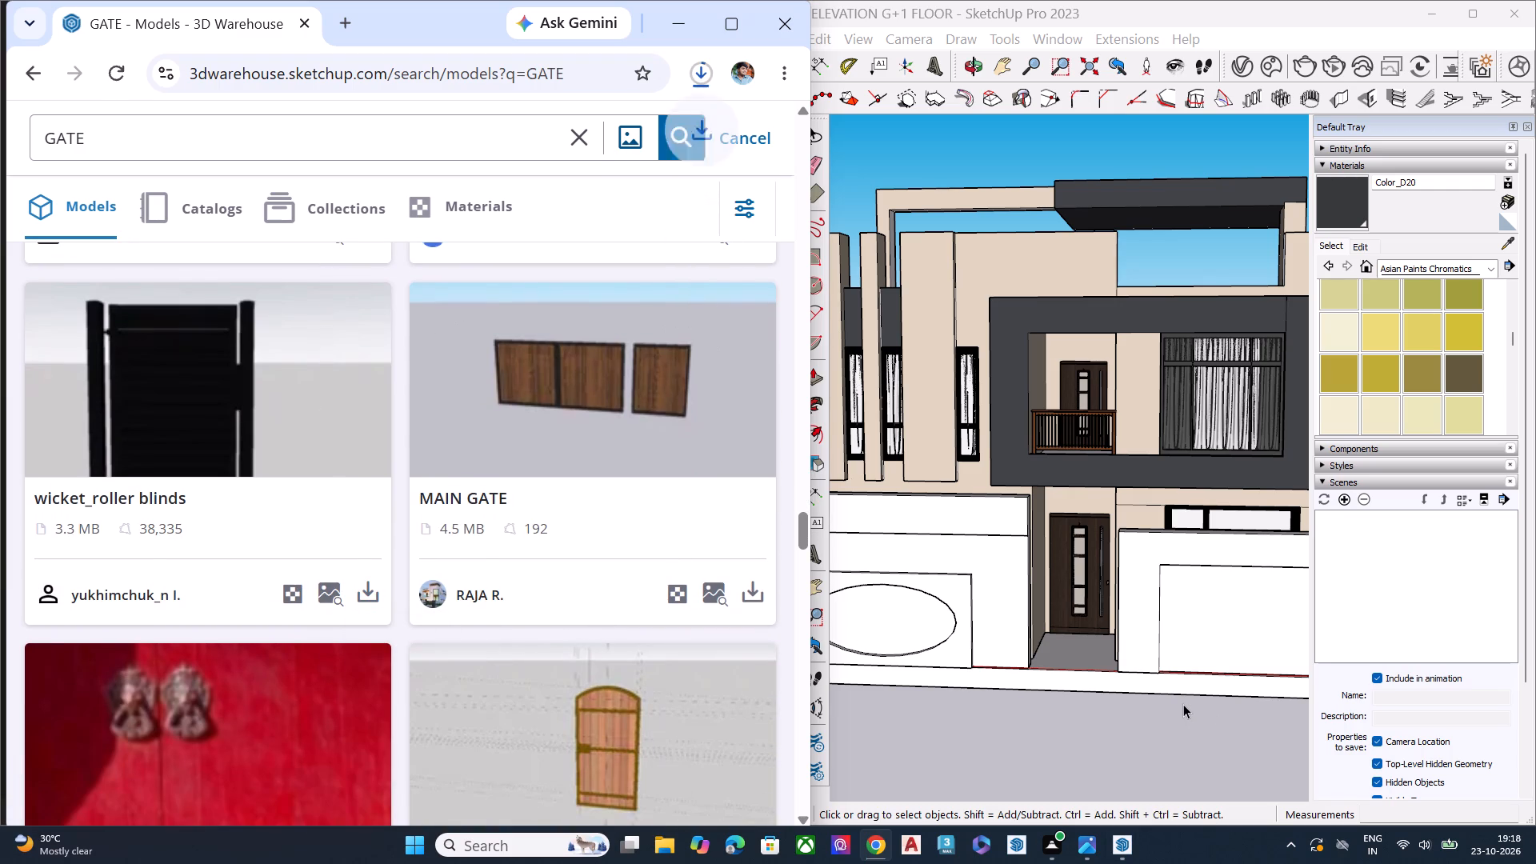
pyautogui.click(698, 80)
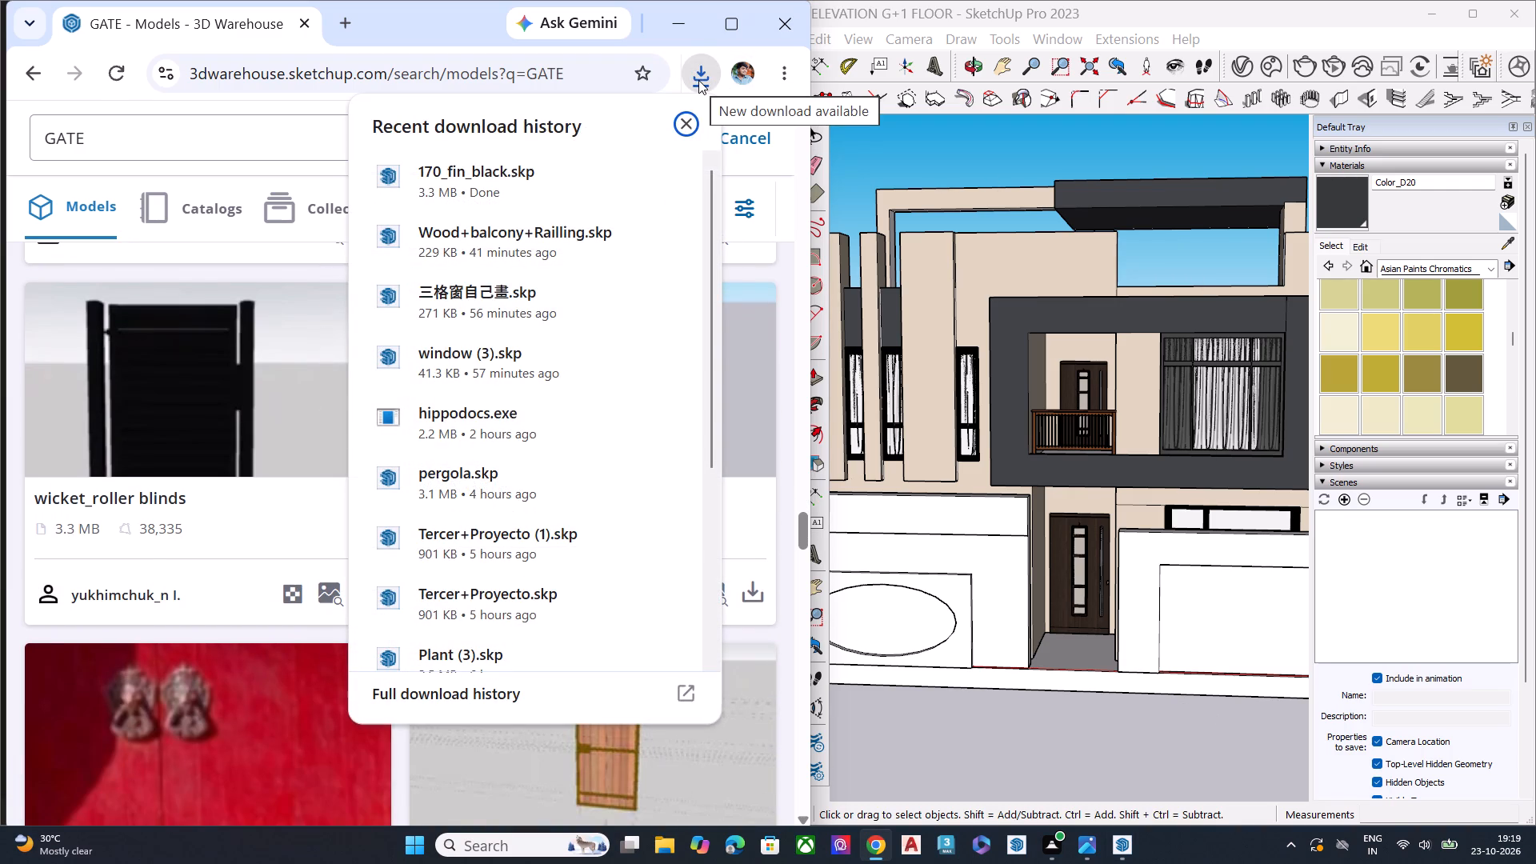
pyautogui.click(781, 18)
# Start an import in SketchUp and search the Downloads folder for 170, clearing the search at the end.
pyautogui.click(790, 33)
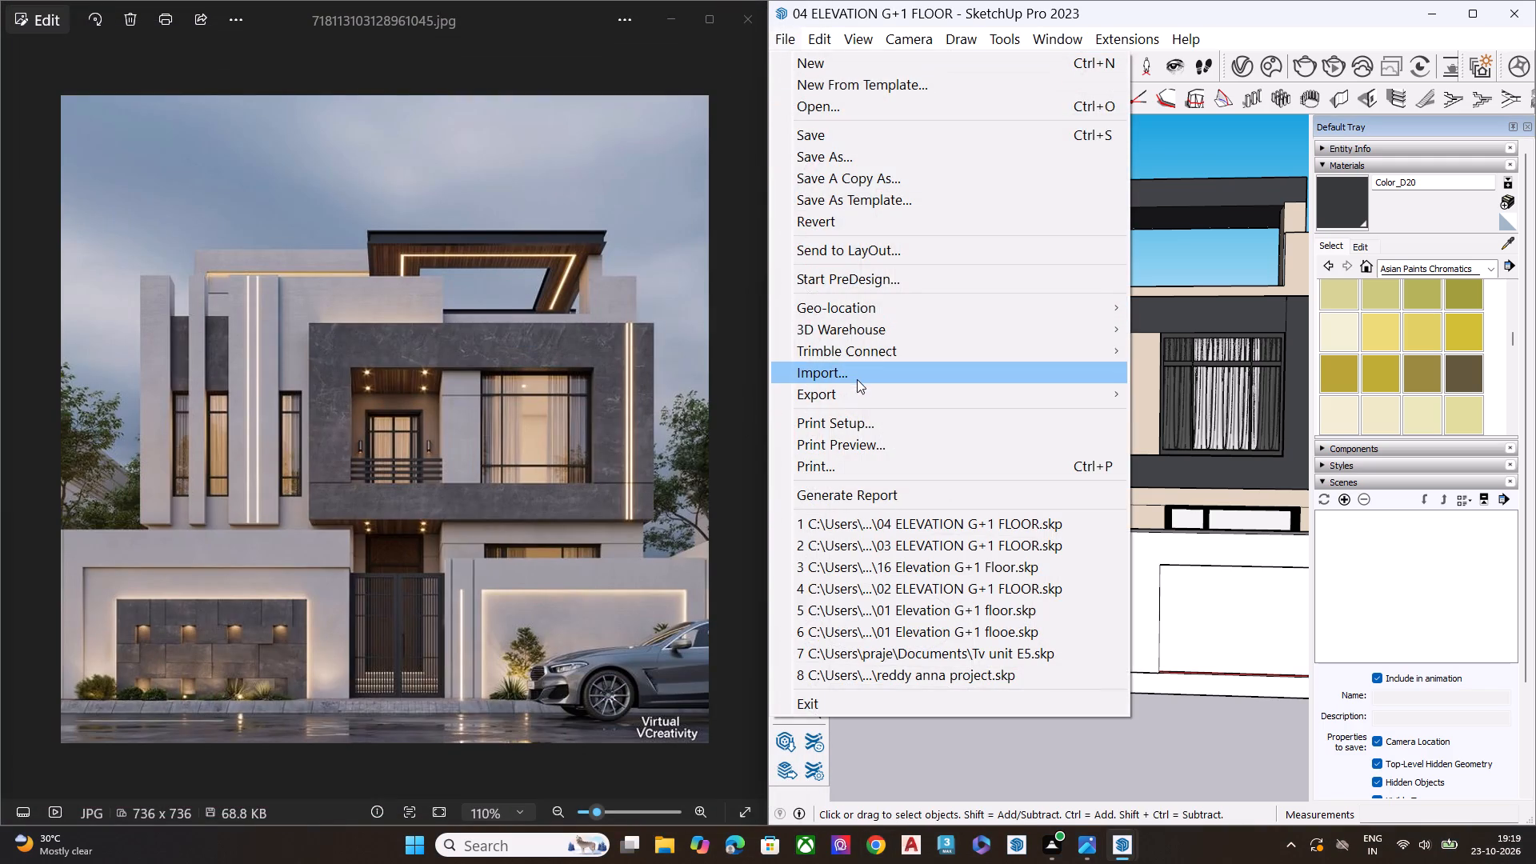
pyautogui.click(859, 377)
pyautogui.click(1421, 166)
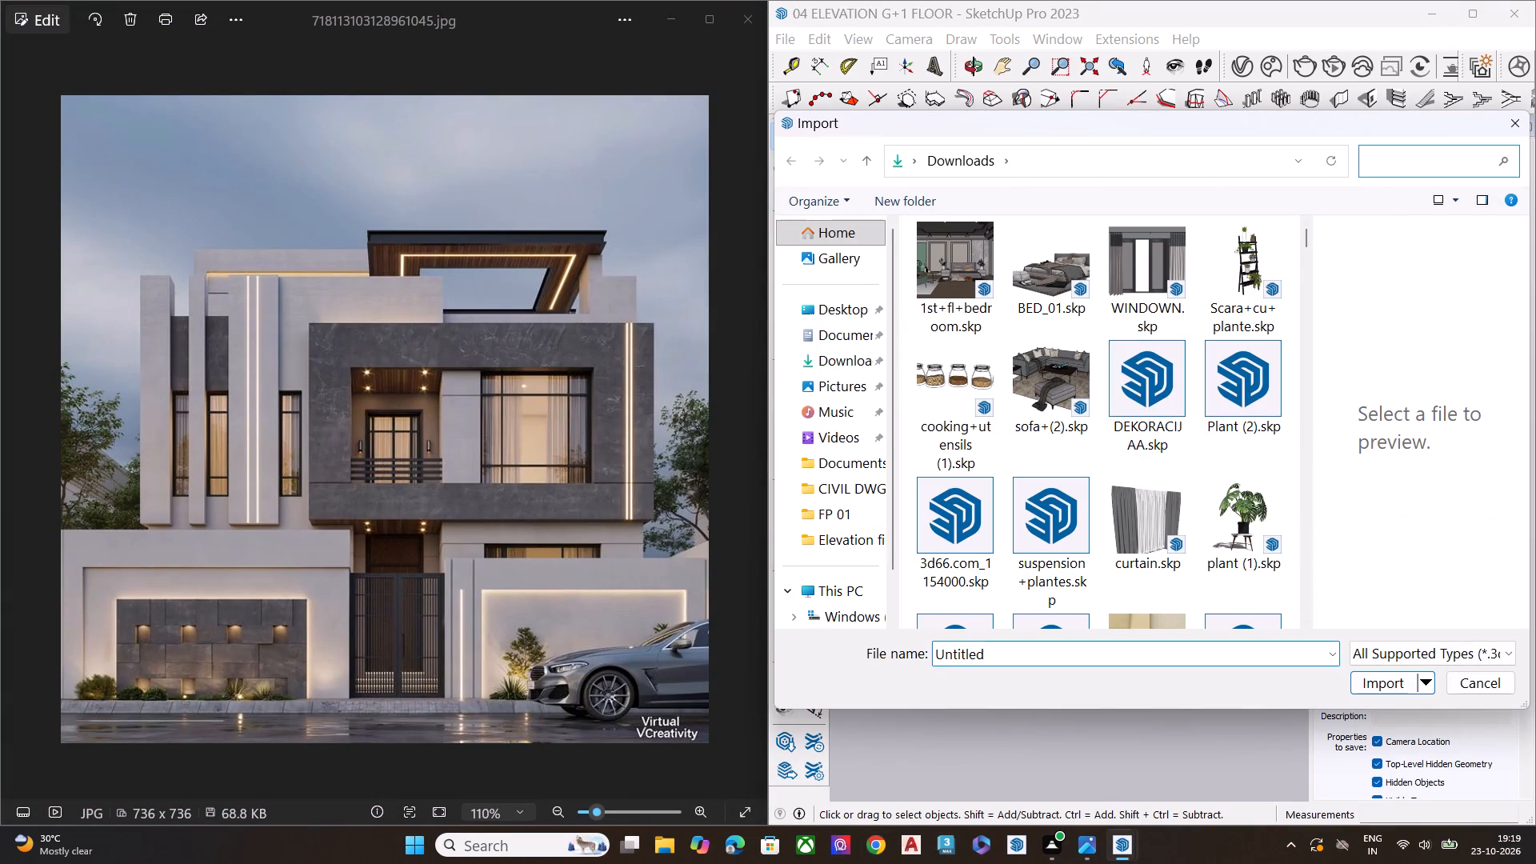
pyautogui.press('1')
pyautogui.write('70')
pyautogui.press('Return')
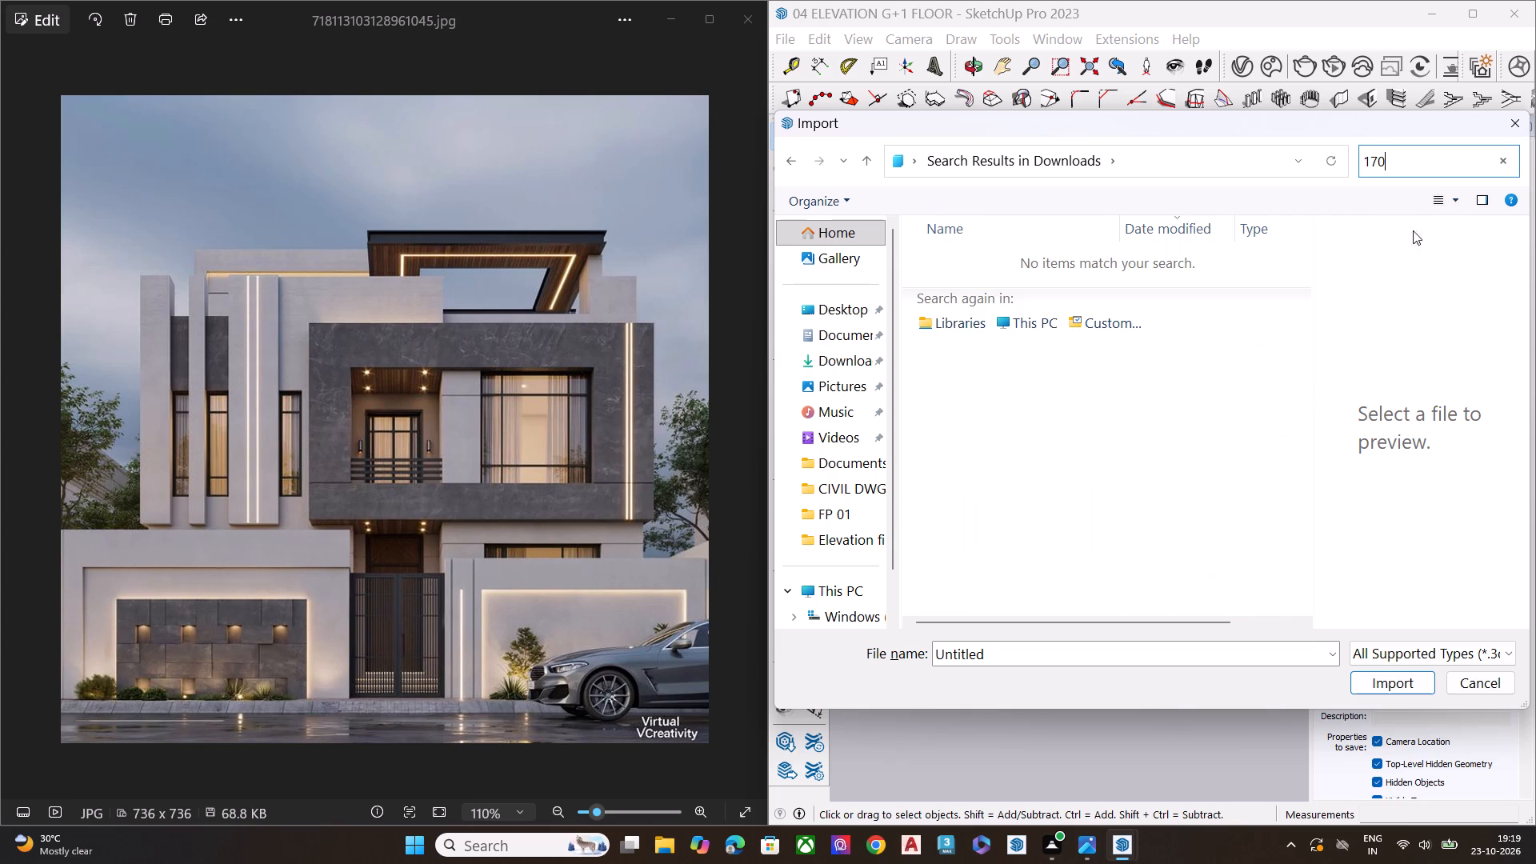
pyautogui.click(1497, 167)
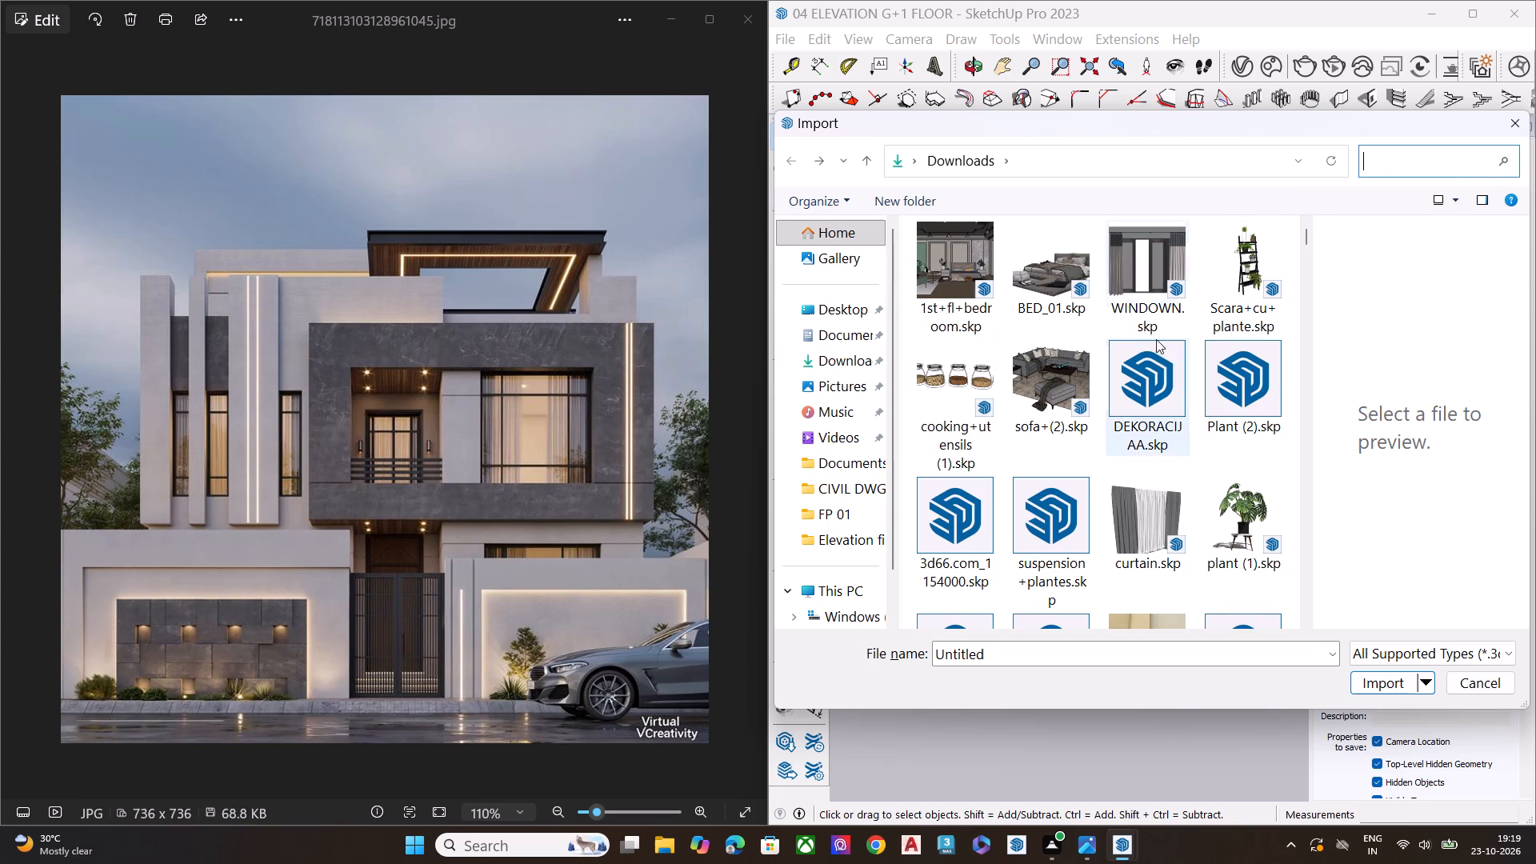
# Look through the files in the Downloads folder, down to the last folders, for the downloaded wicket gate model.
pyautogui.scroll(-2, 1183, 318)
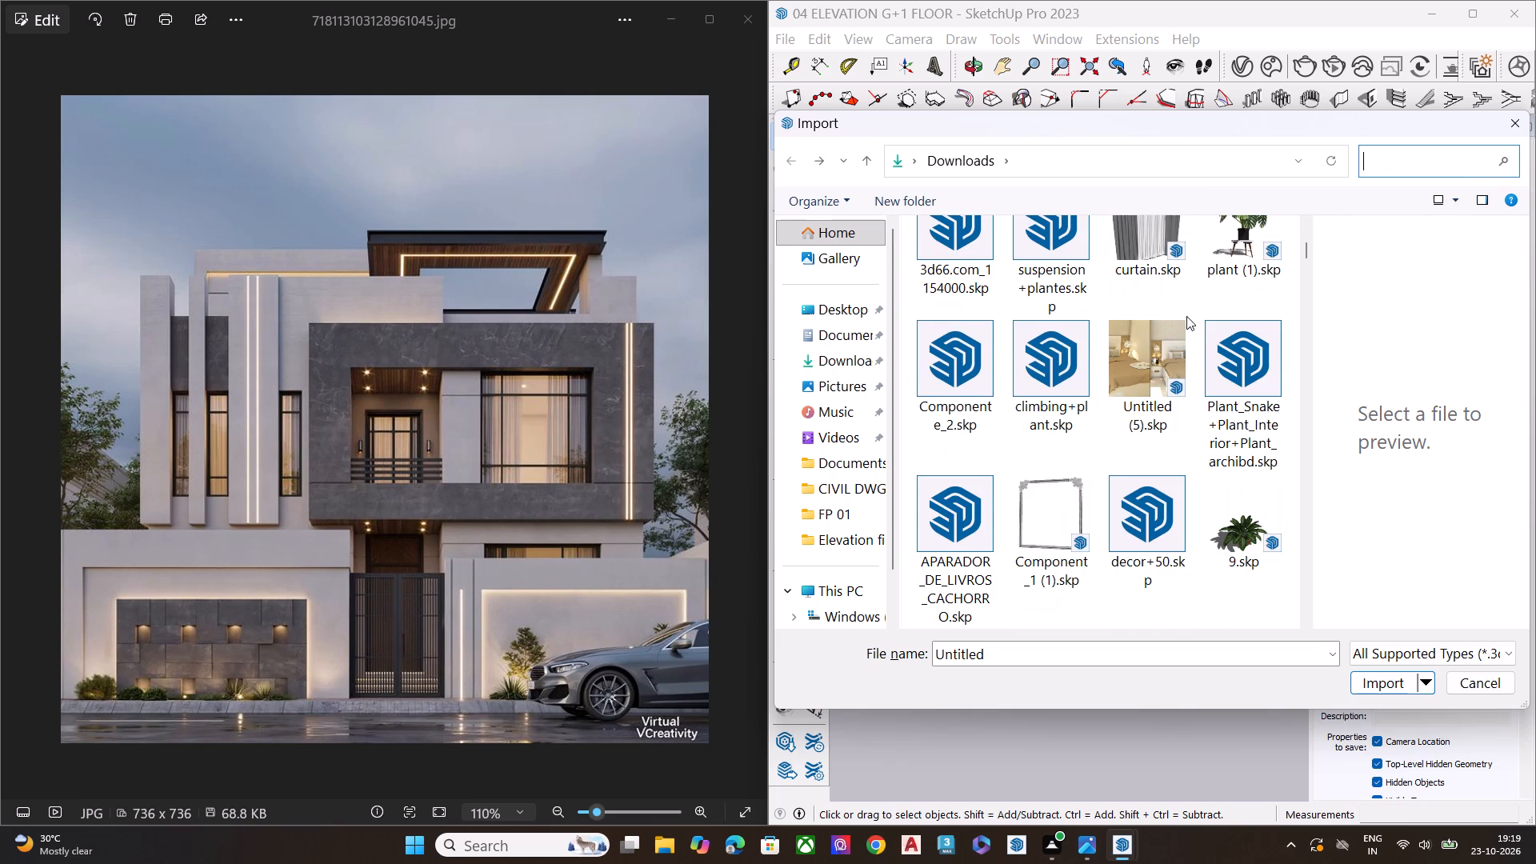
pyautogui.scroll(-2, 1184, 322)
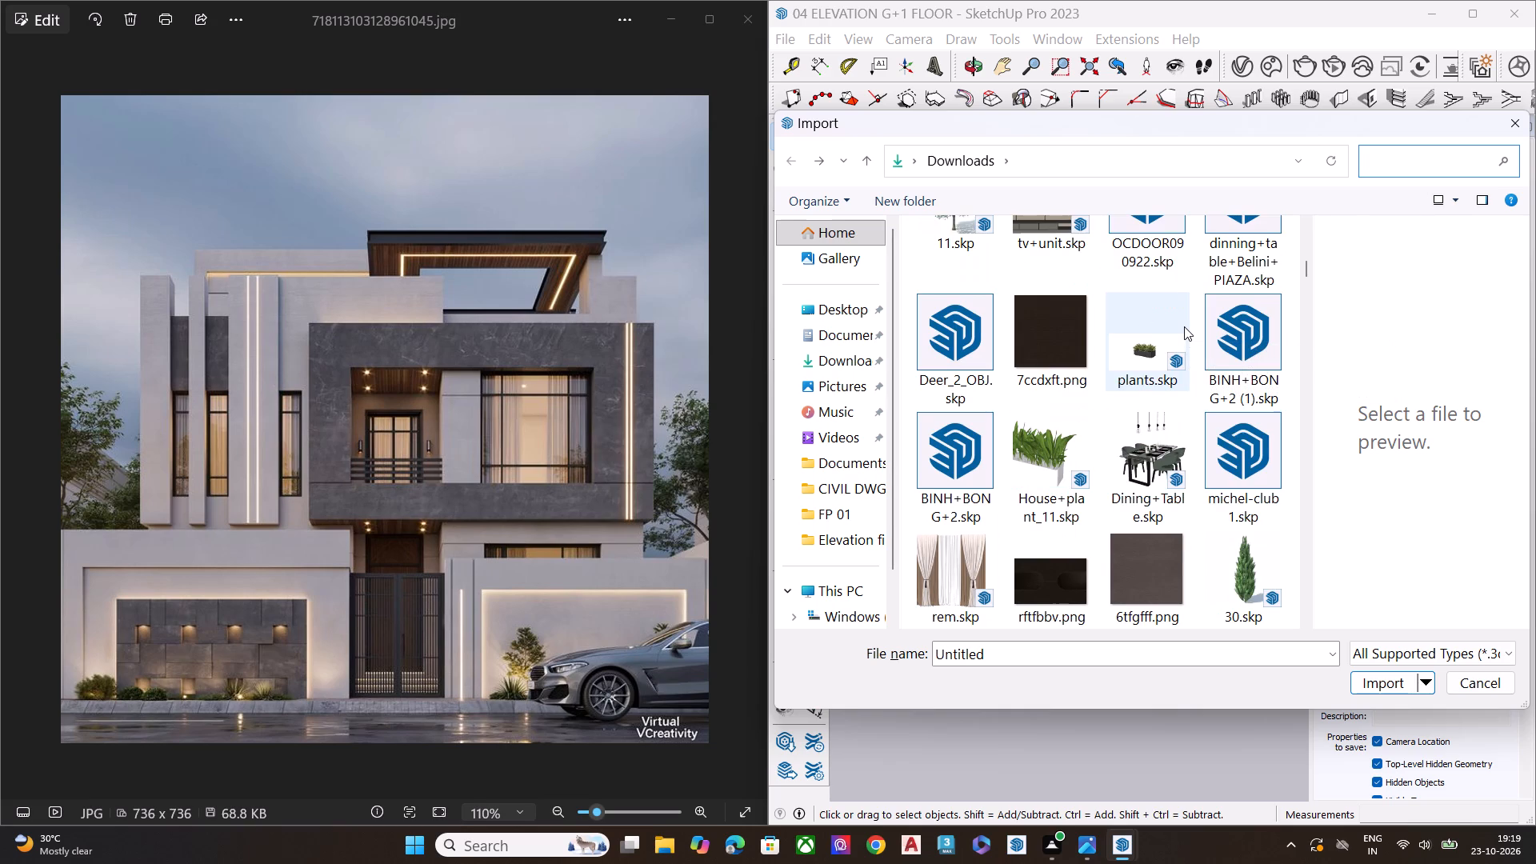
pyautogui.scroll(-2, 1184, 326)
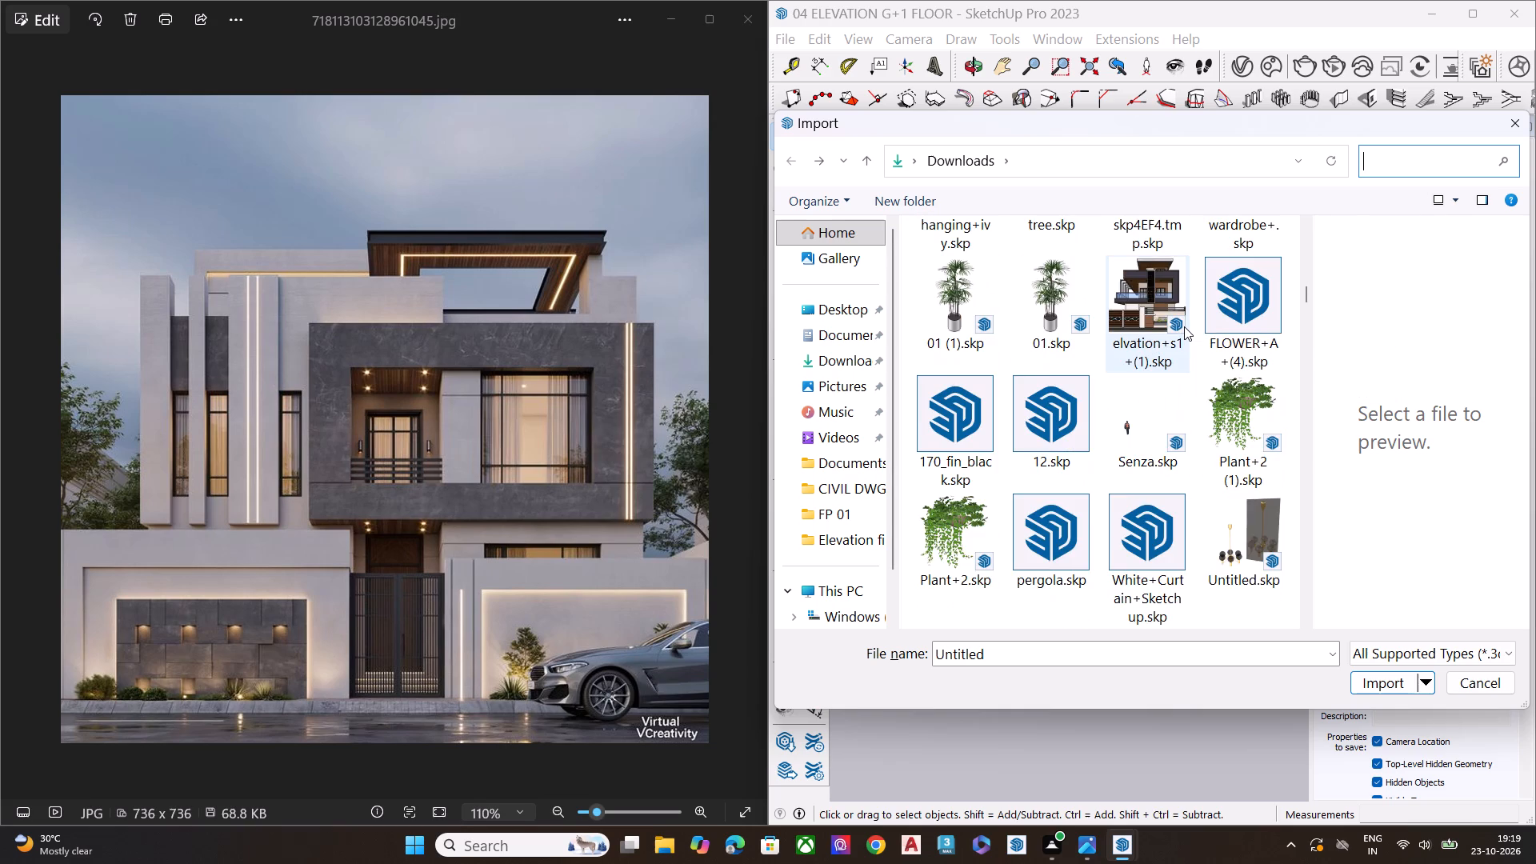
pyautogui.scroll(-3, 1184, 326)
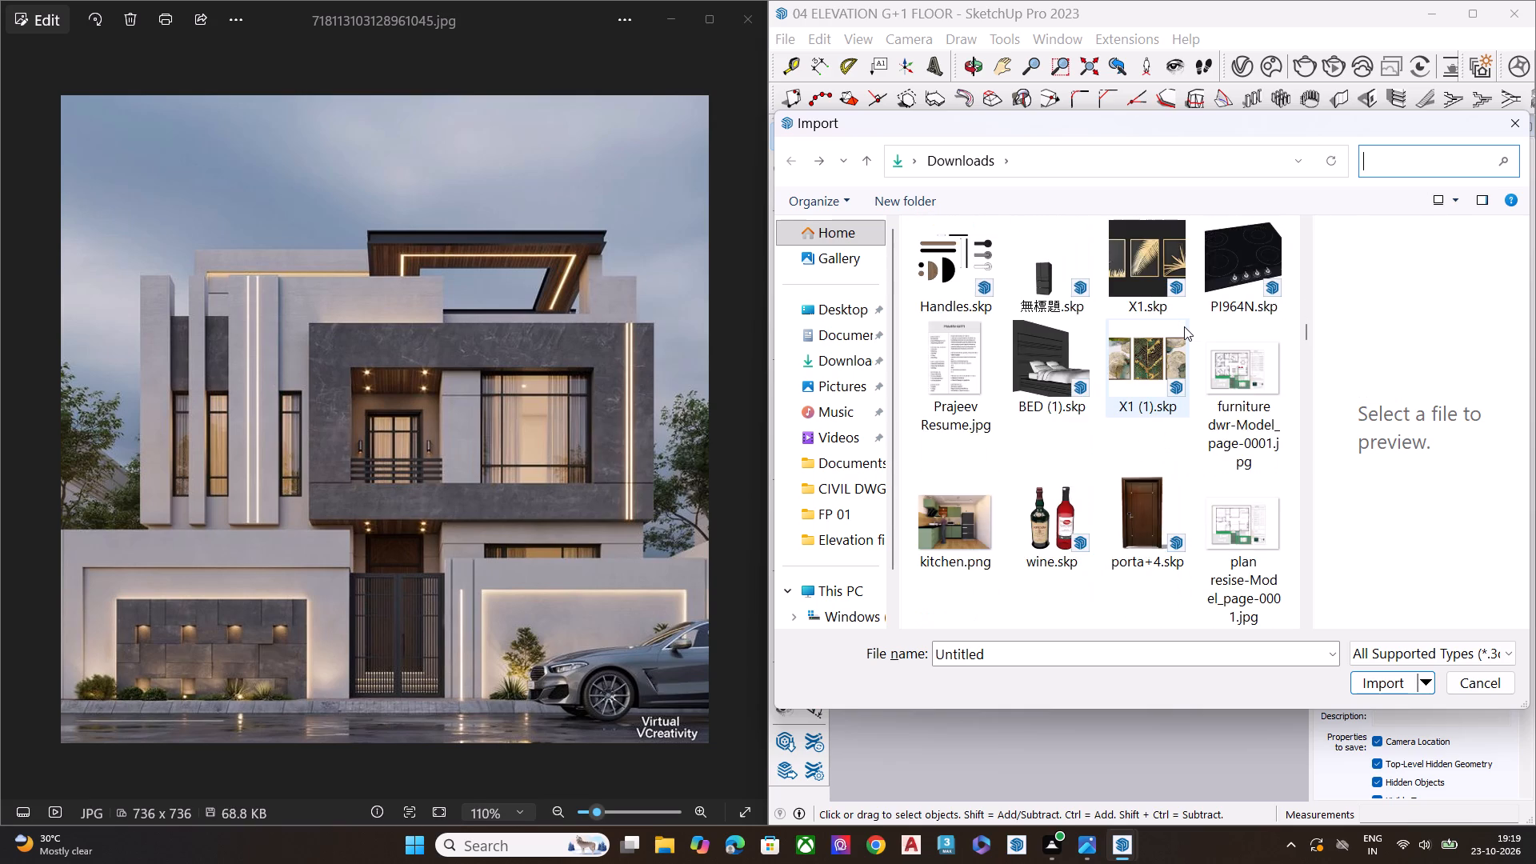
pyautogui.scroll(-2, 1184, 326)
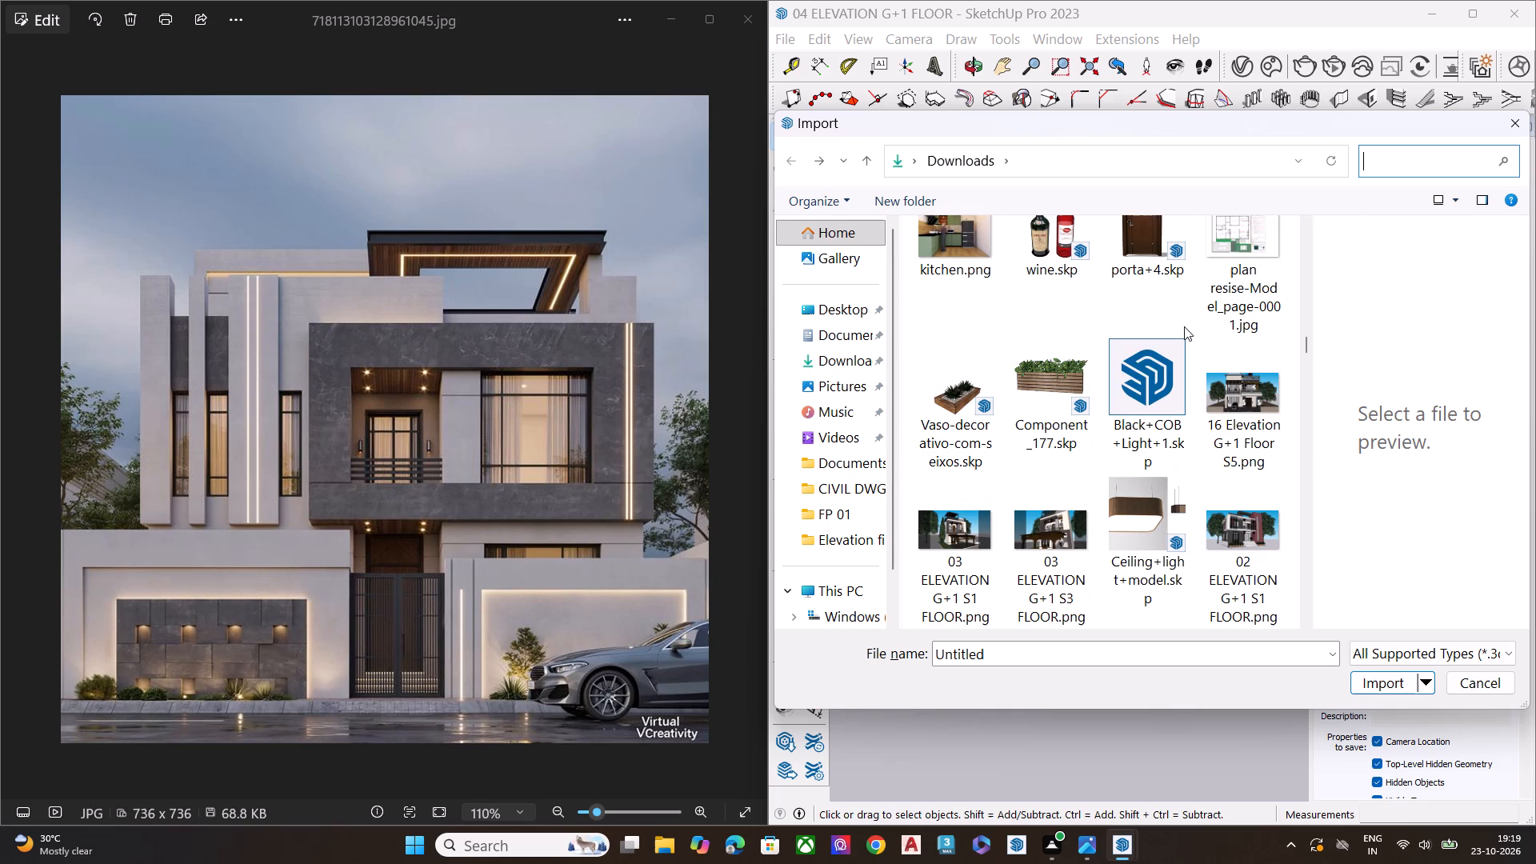
pyautogui.scroll(-2, 1184, 326)
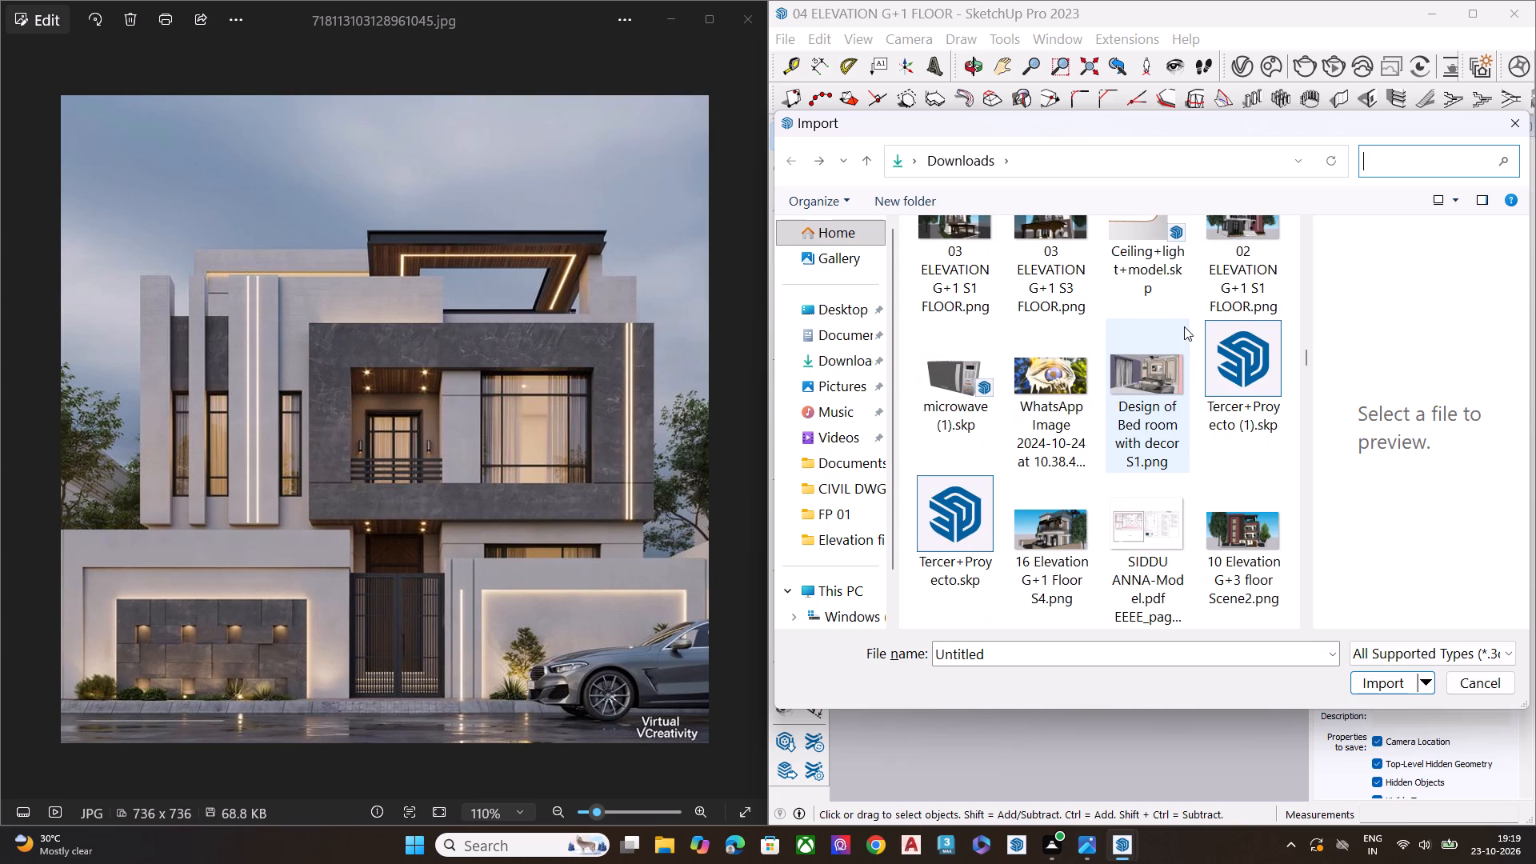
pyautogui.scroll(-1, 1184, 326)
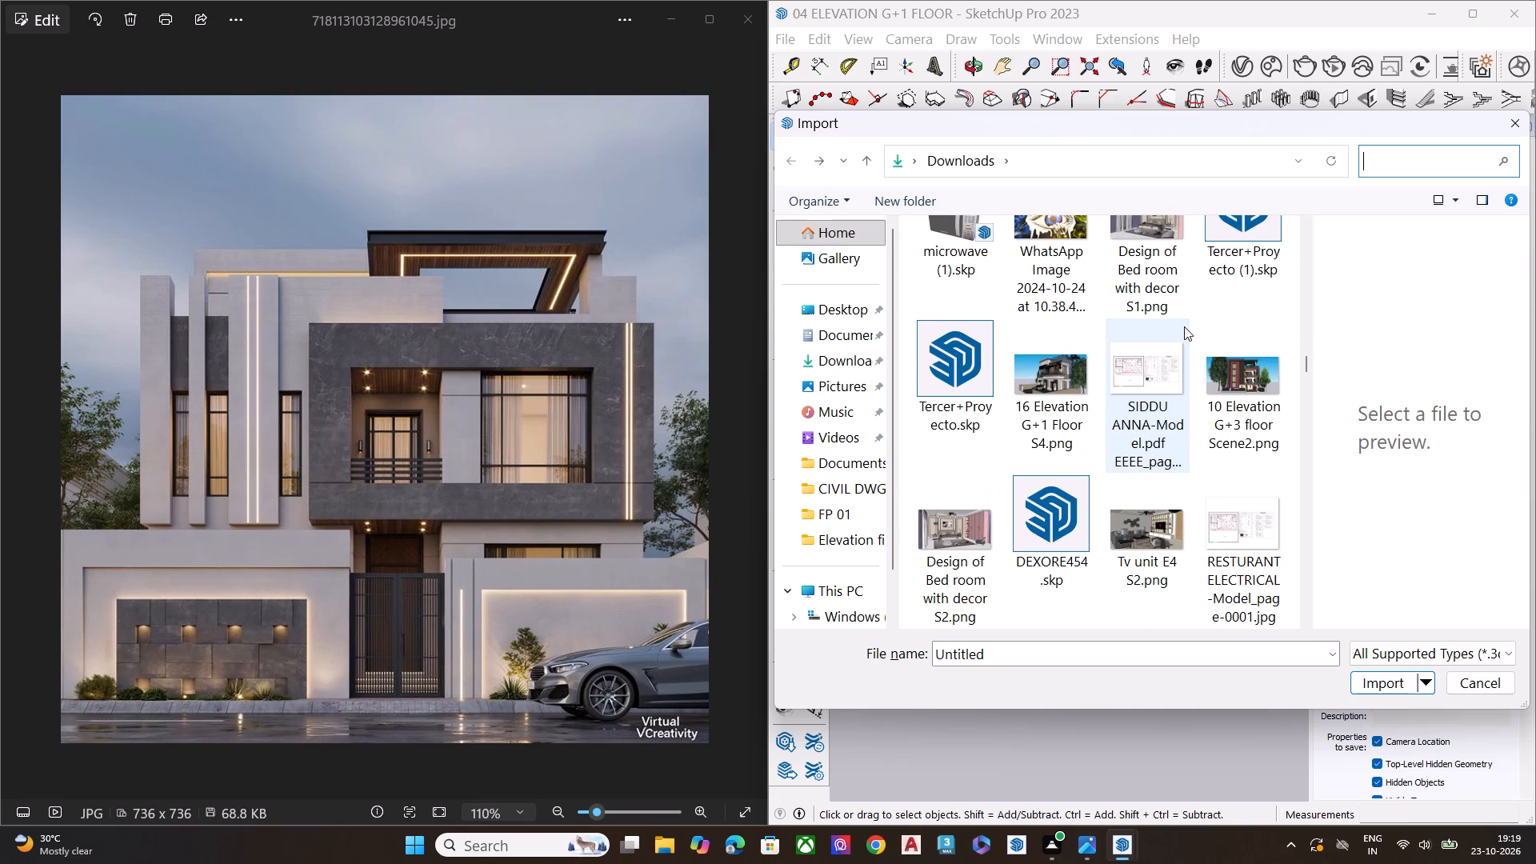
pyautogui.scroll(-1, 1157, 406)
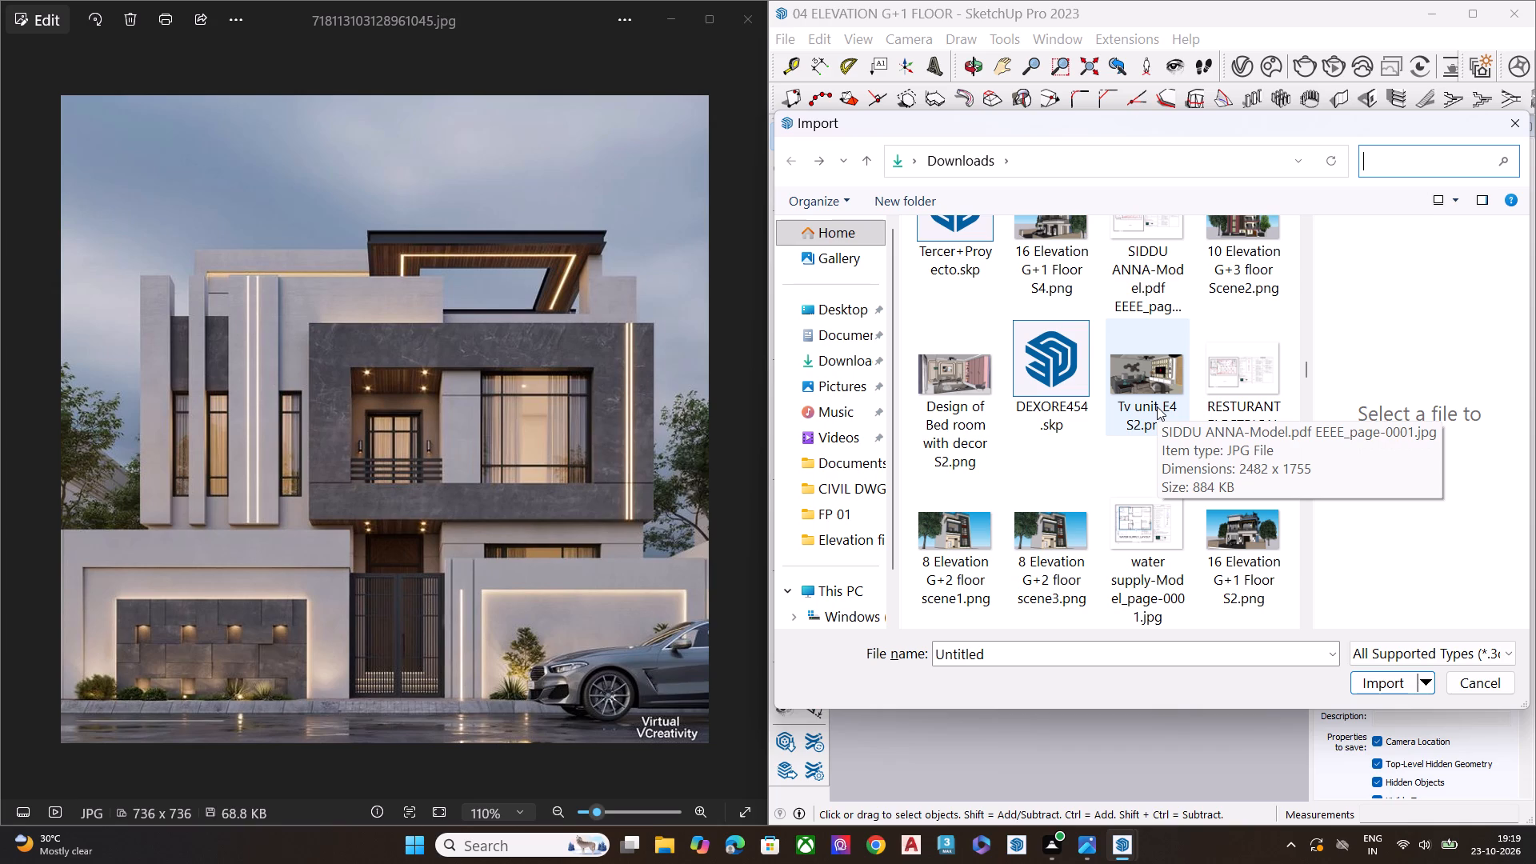
pyautogui.scroll(-1, 1013, 442)
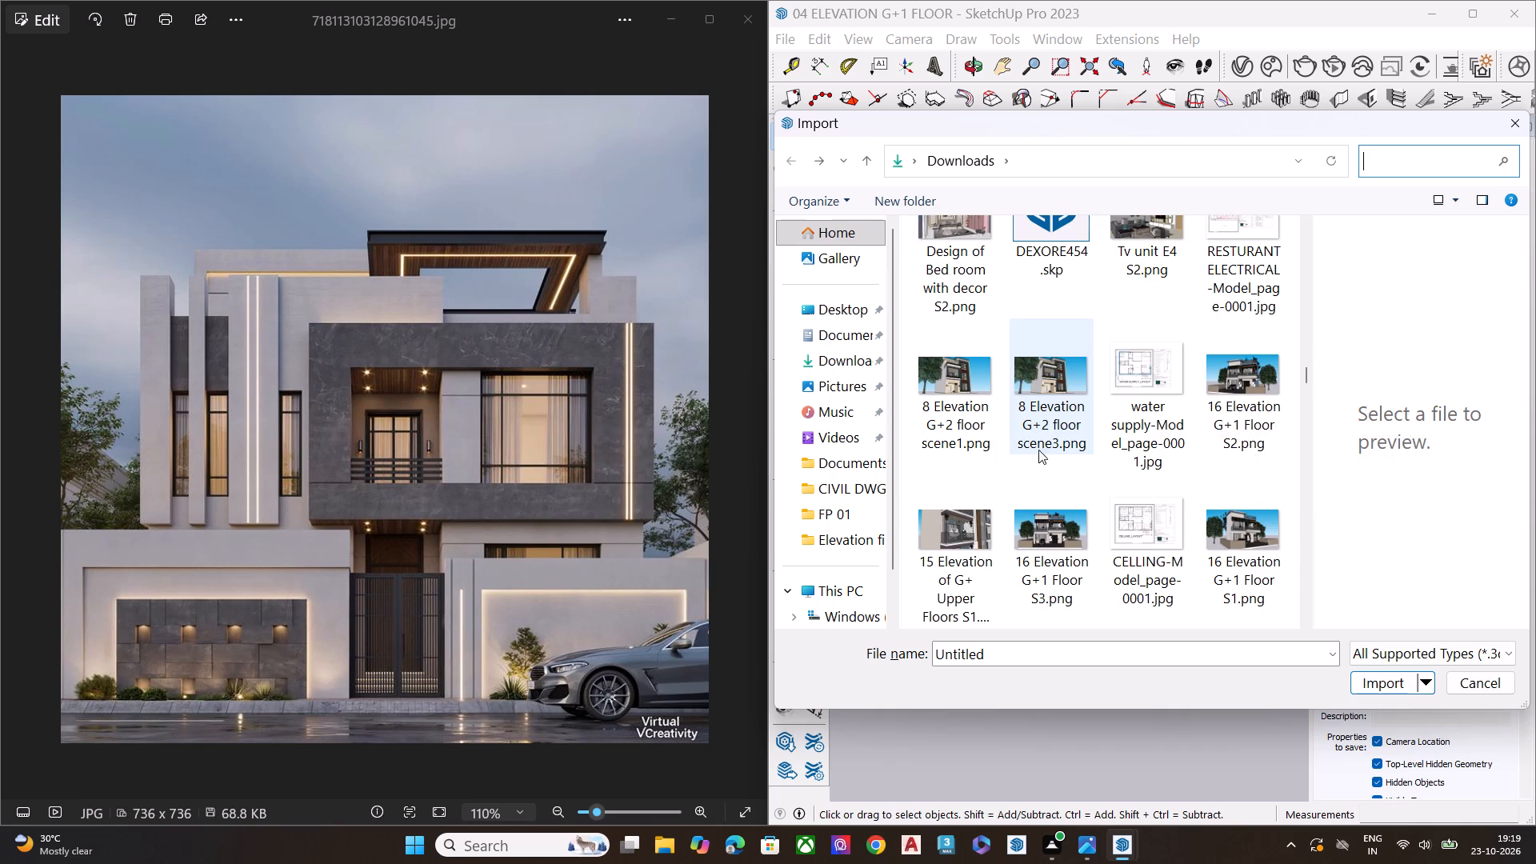
pyautogui.scroll(-1, 1104, 447)
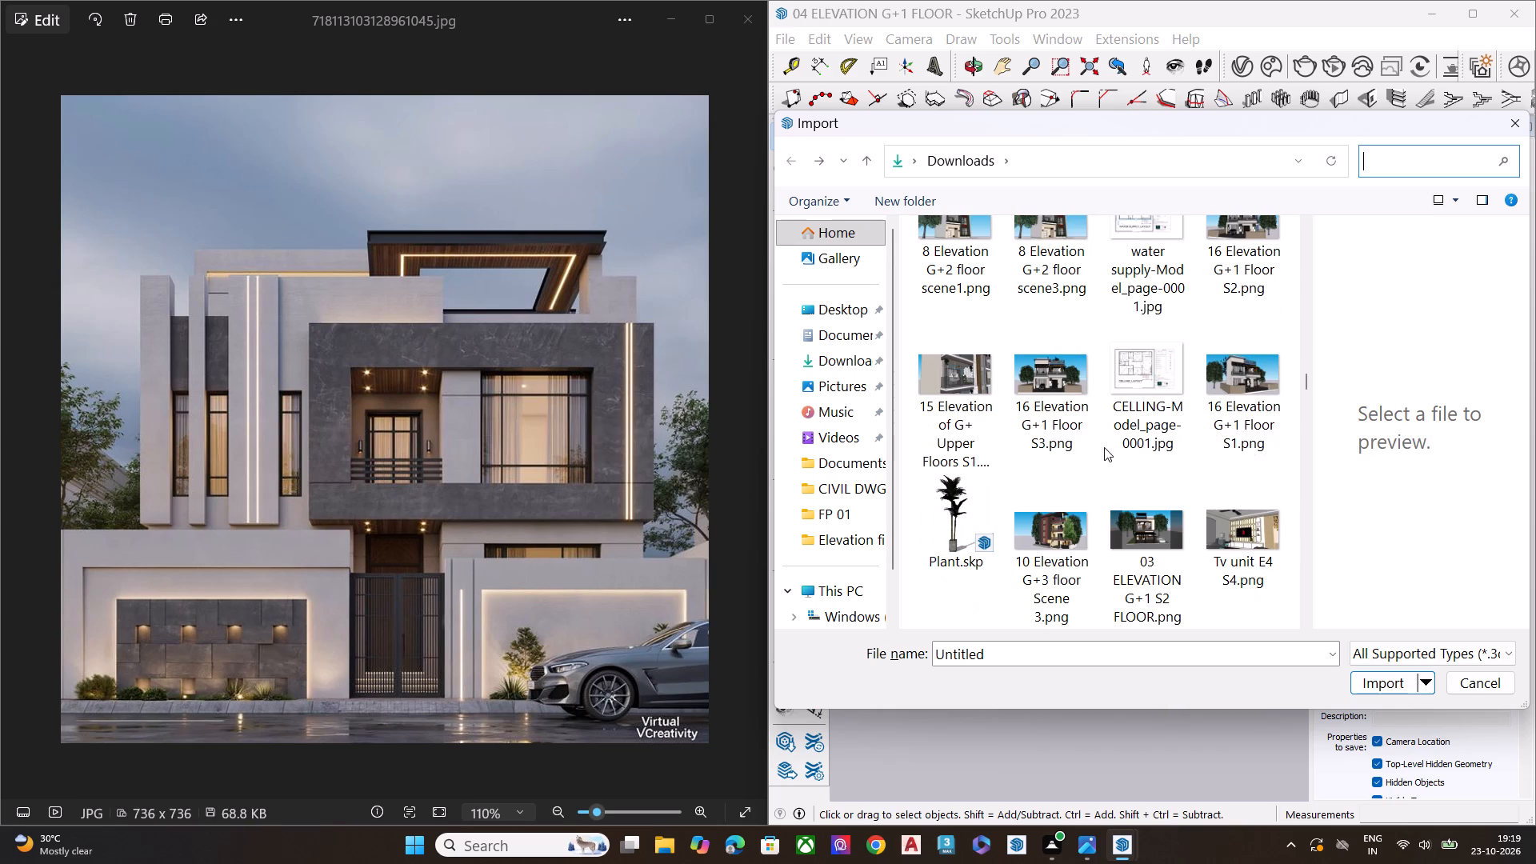
pyautogui.scroll(-1, 1100, 447)
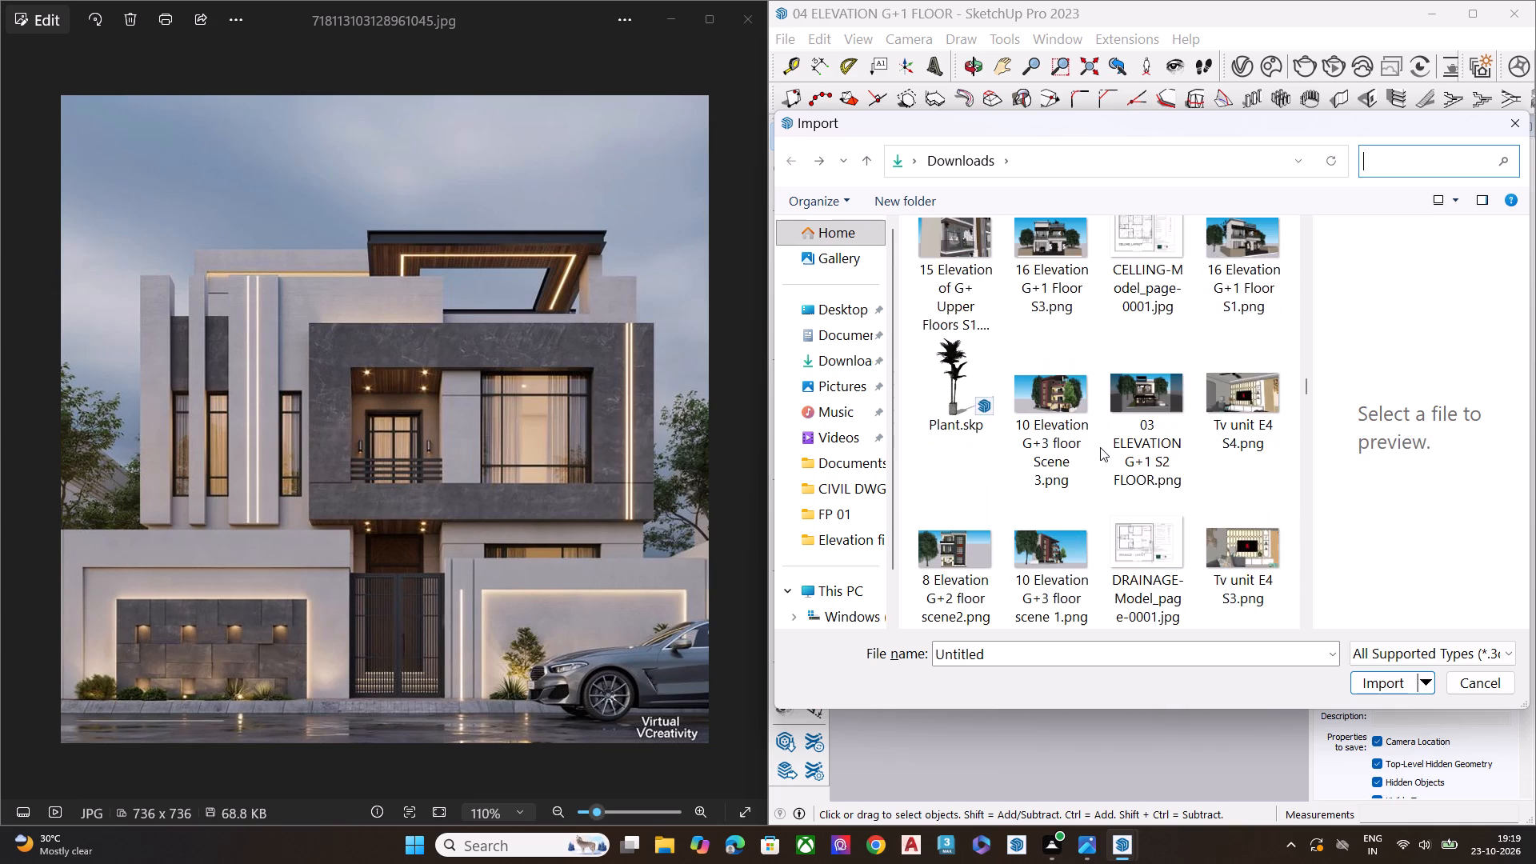
pyautogui.scroll(-3, 1100, 447)
pyautogui.scroll(1, 1103, 453)
pyautogui.scroll(-1, 1103, 453)
pyautogui.scroll(1, 1103, 453)
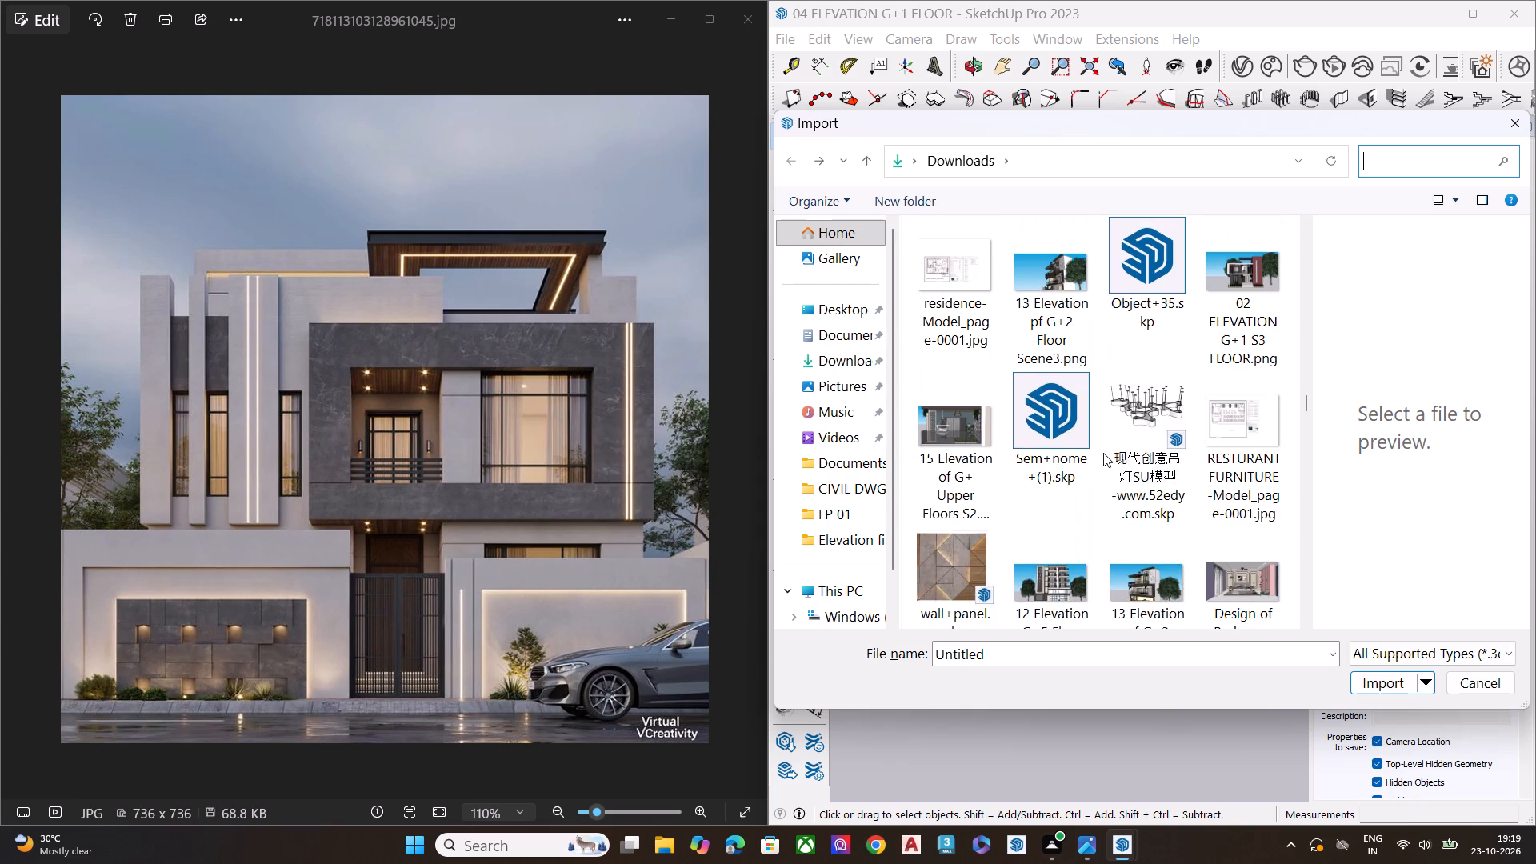
pyautogui.scroll(-4, 1103, 453)
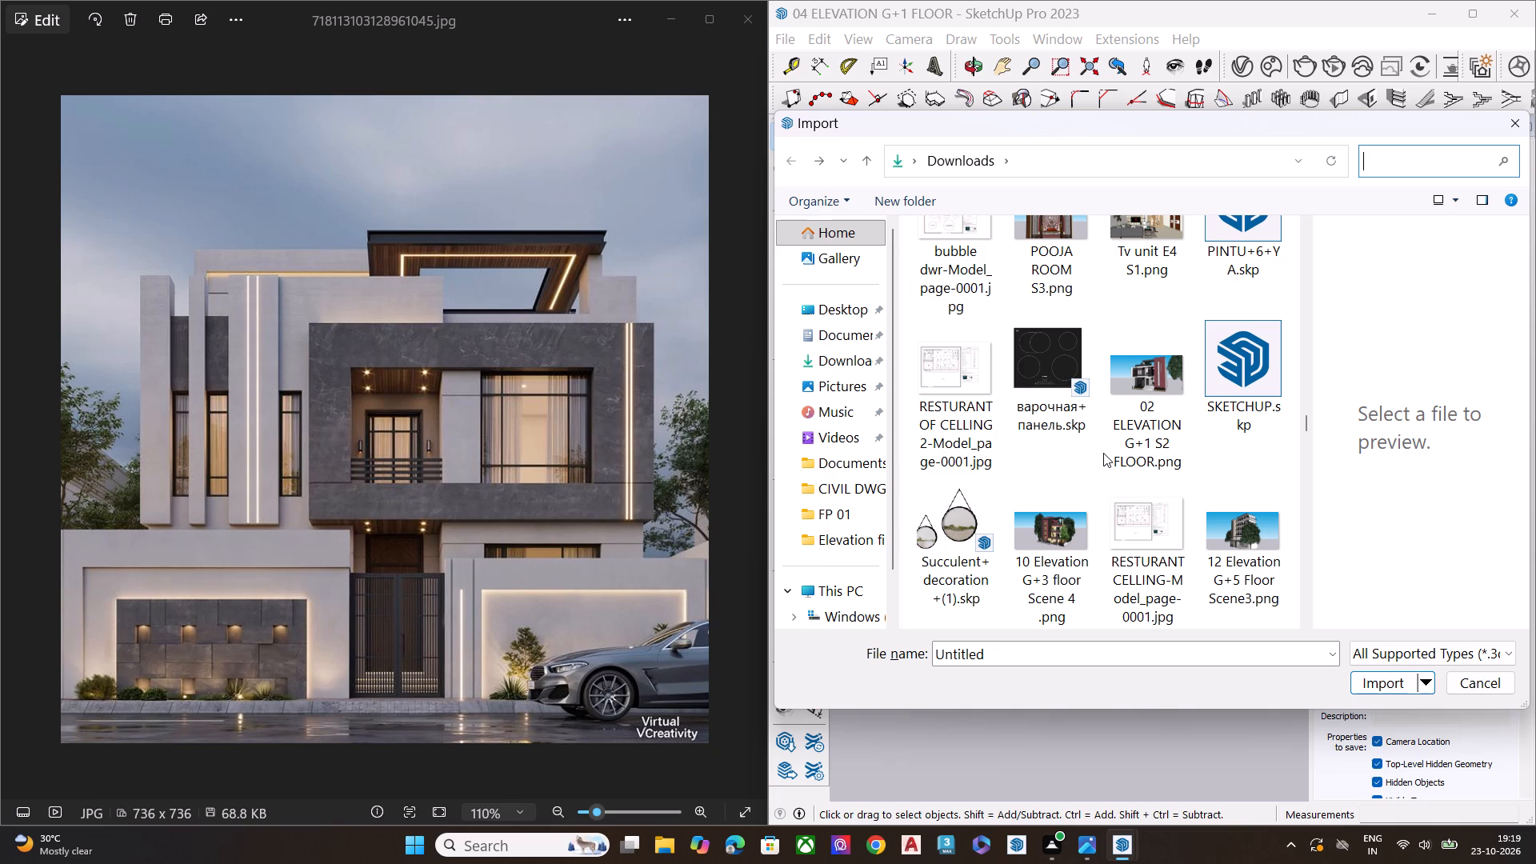
pyautogui.scroll(-2, 1090, 473)
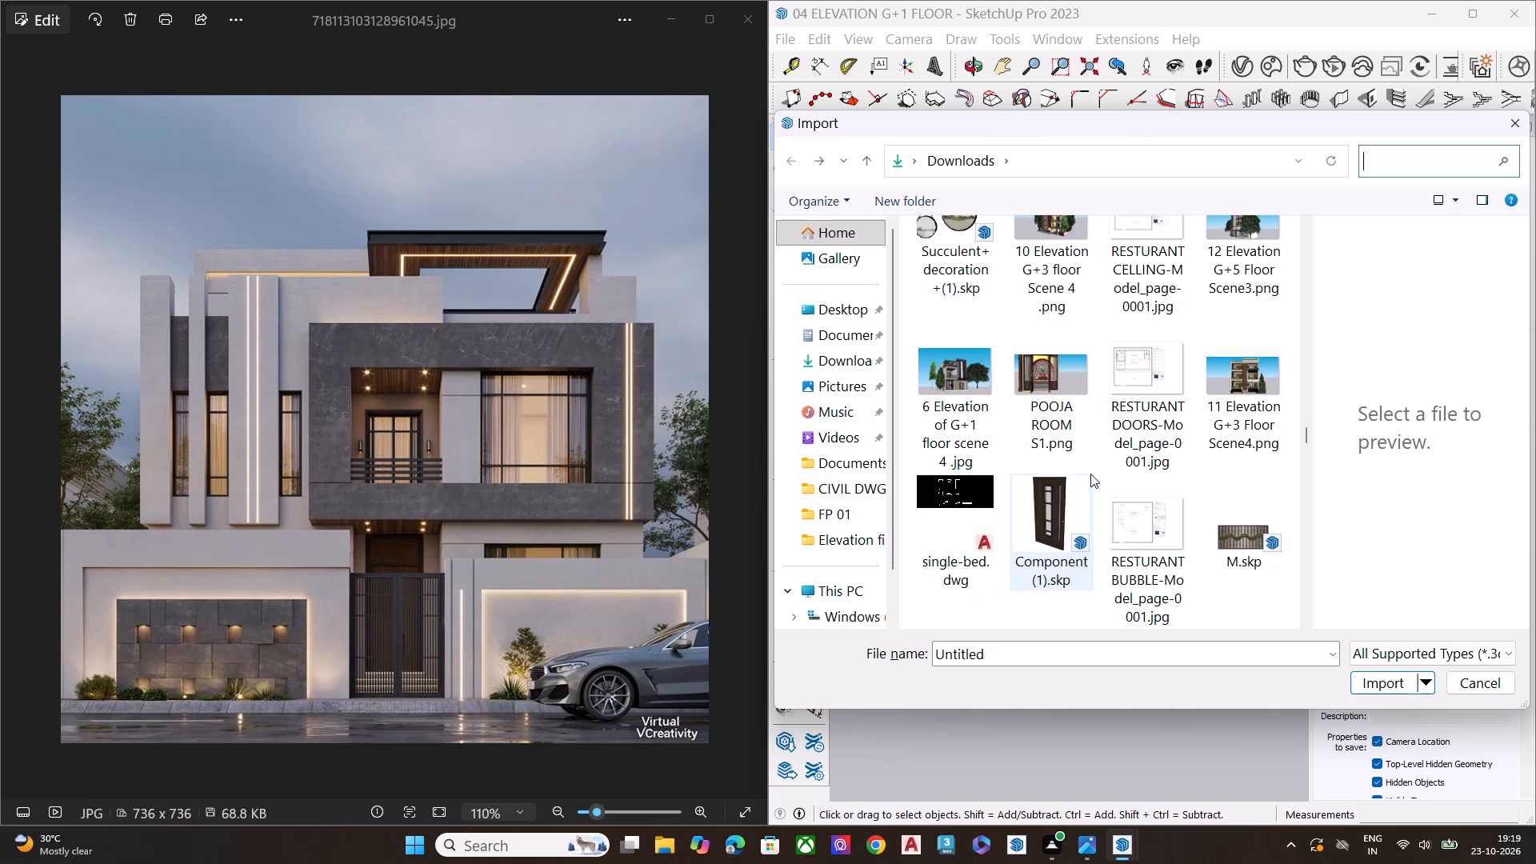
pyautogui.scroll(-1, 1090, 474)
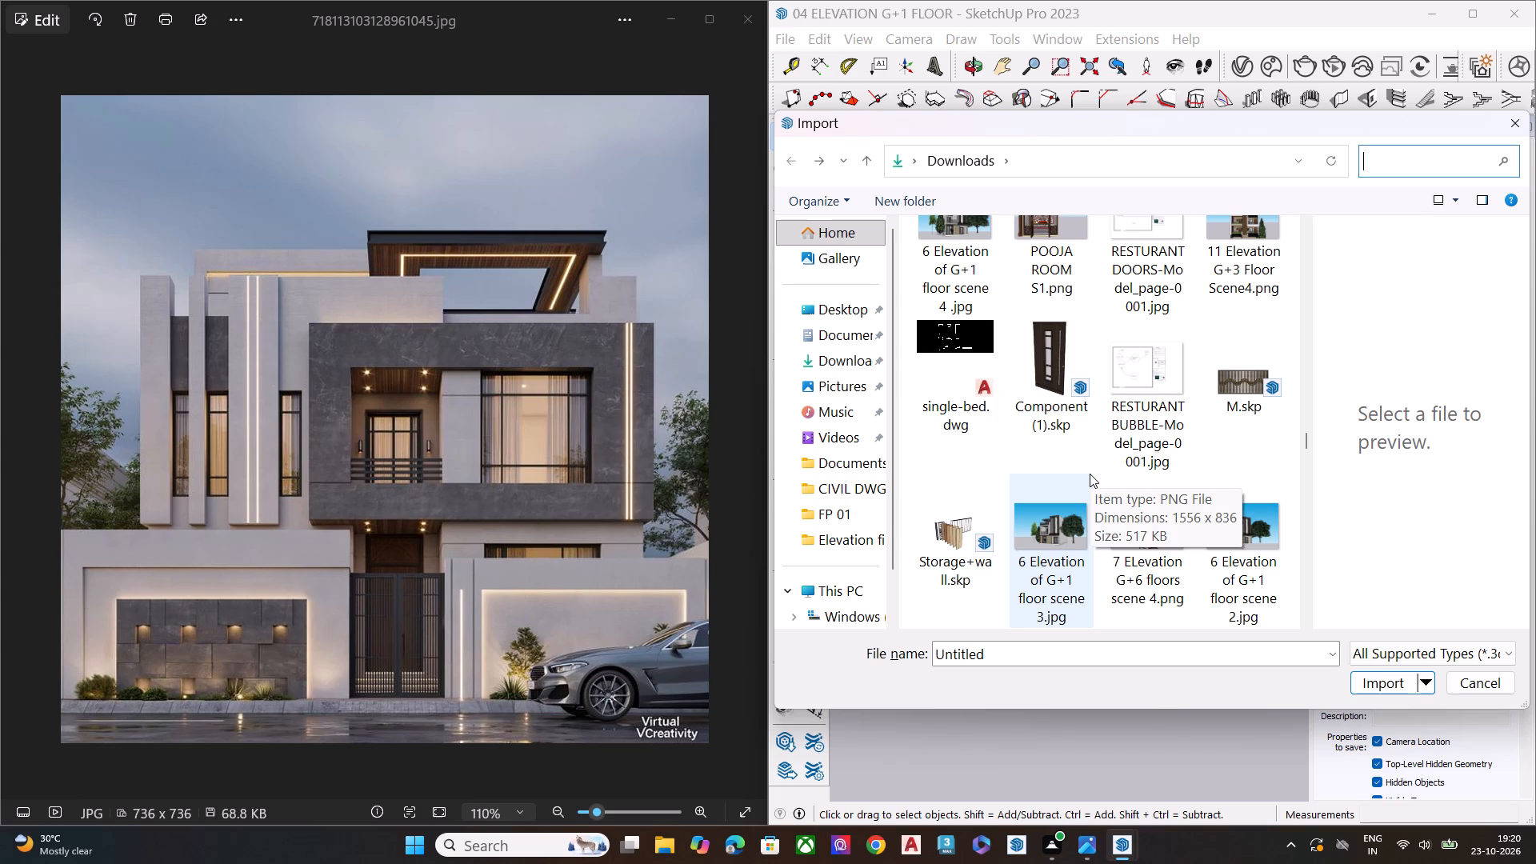
pyautogui.scroll(-1, 1052, 450)
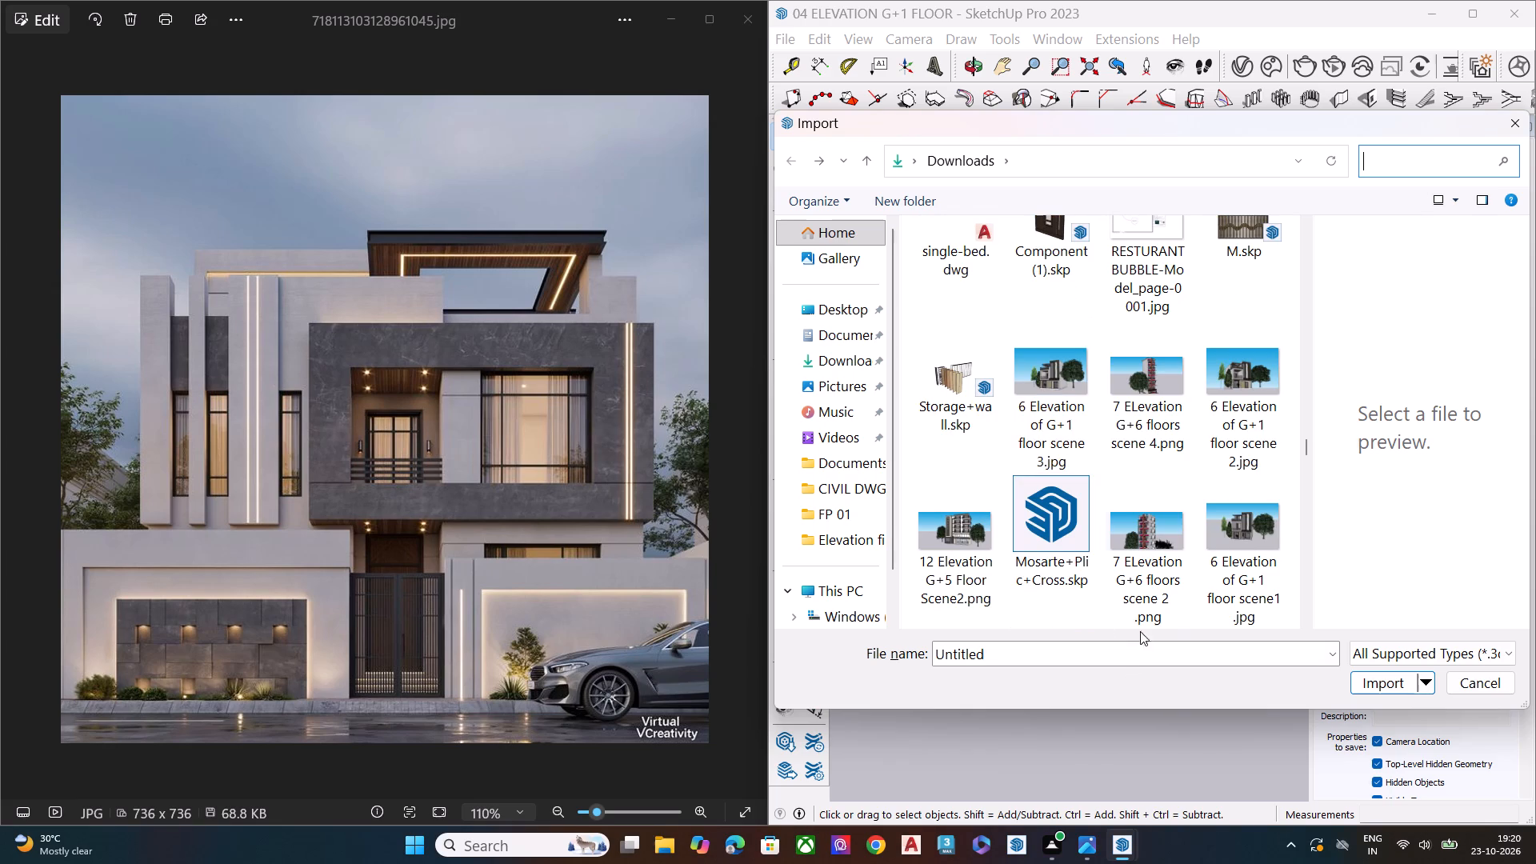
pyautogui.scroll(-1, 1086, 499)
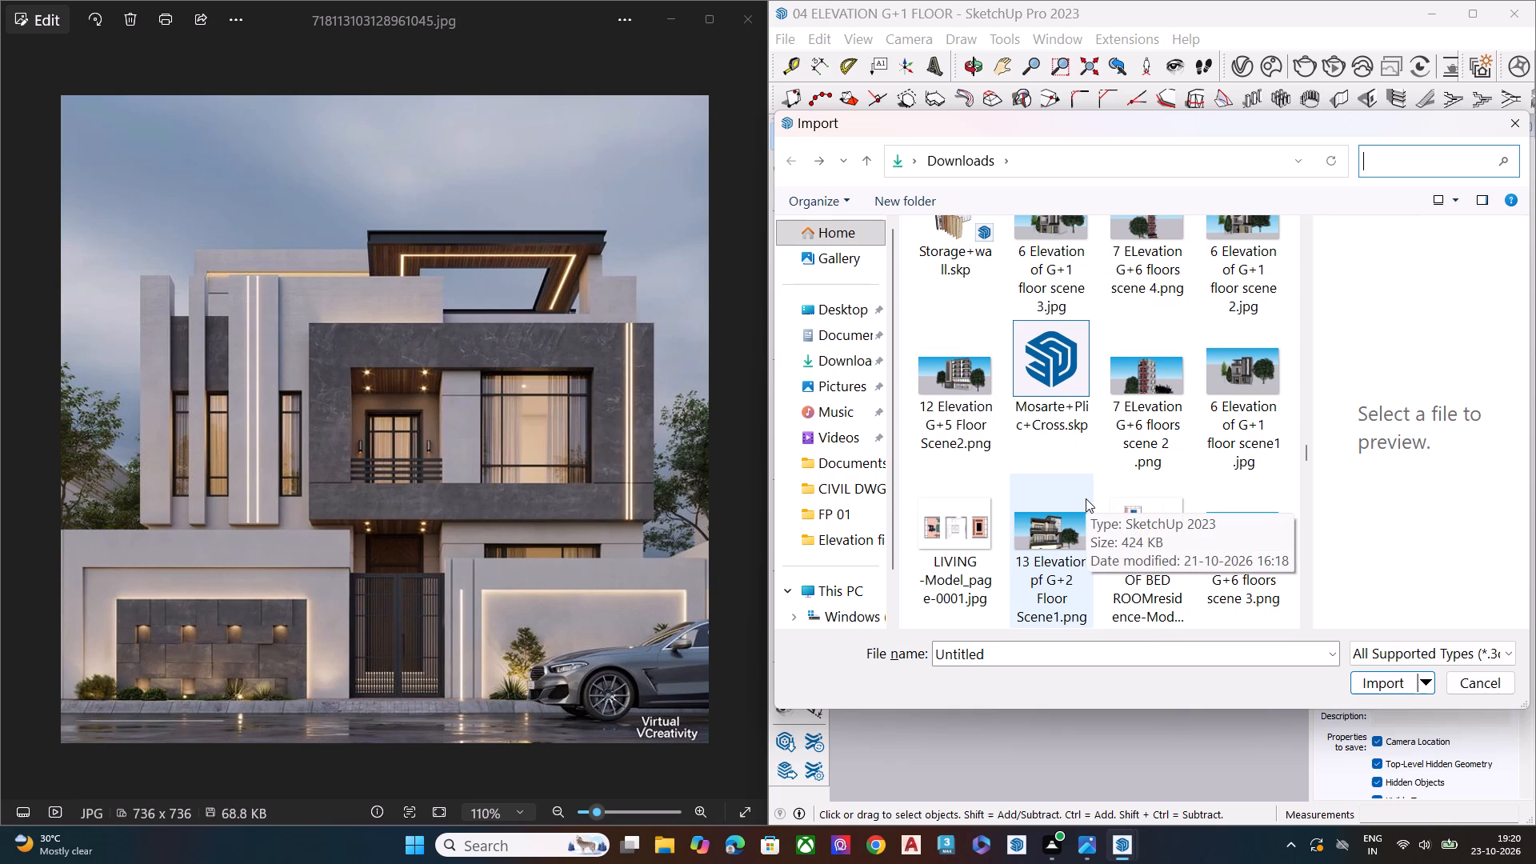
pyautogui.scroll(-1, 1086, 498)
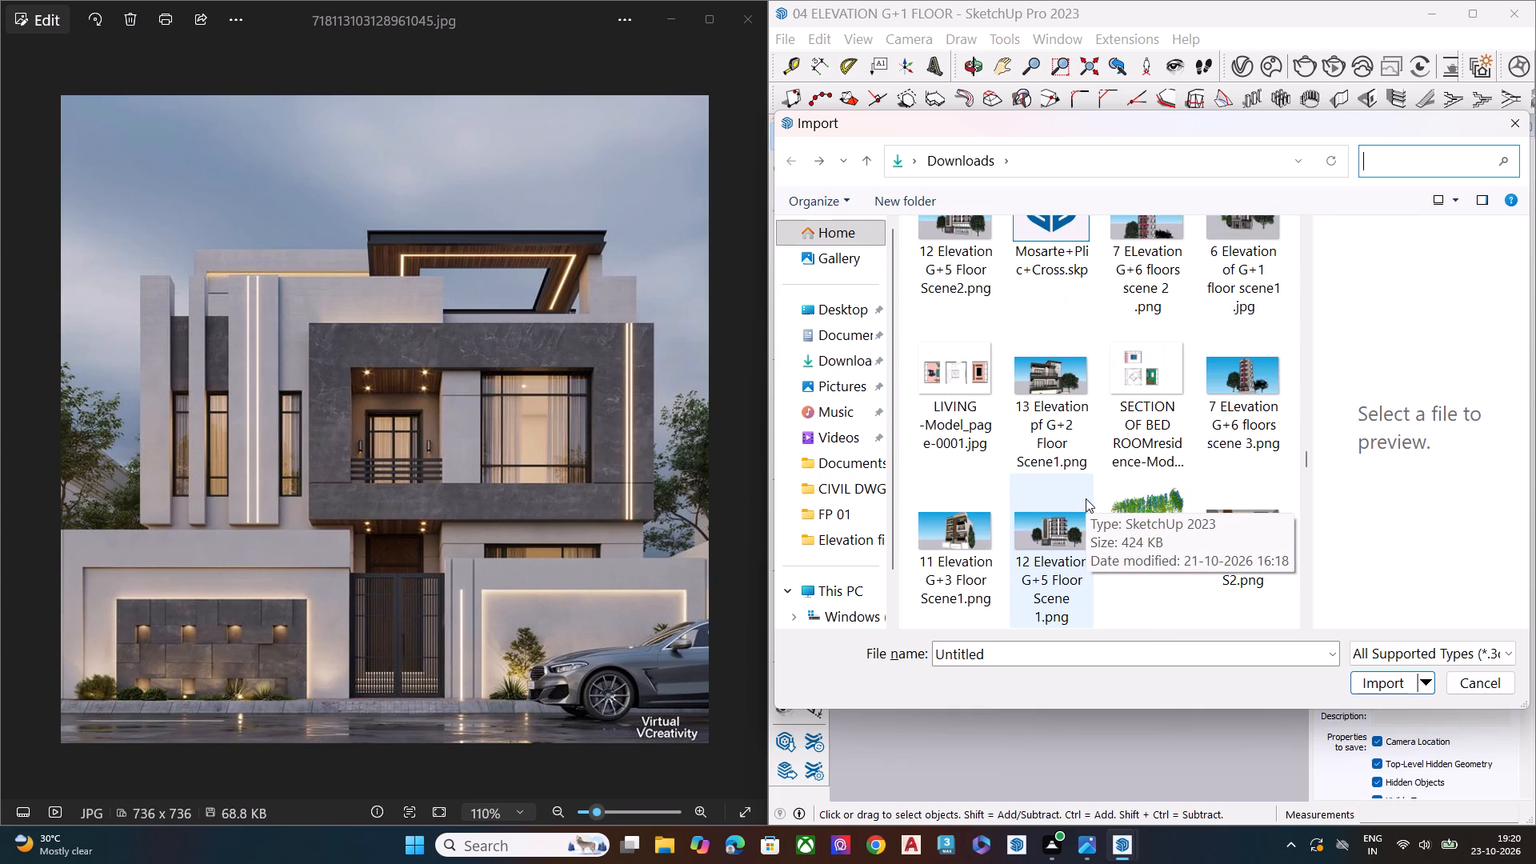
pyautogui.scroll(-2, 1086, 498)
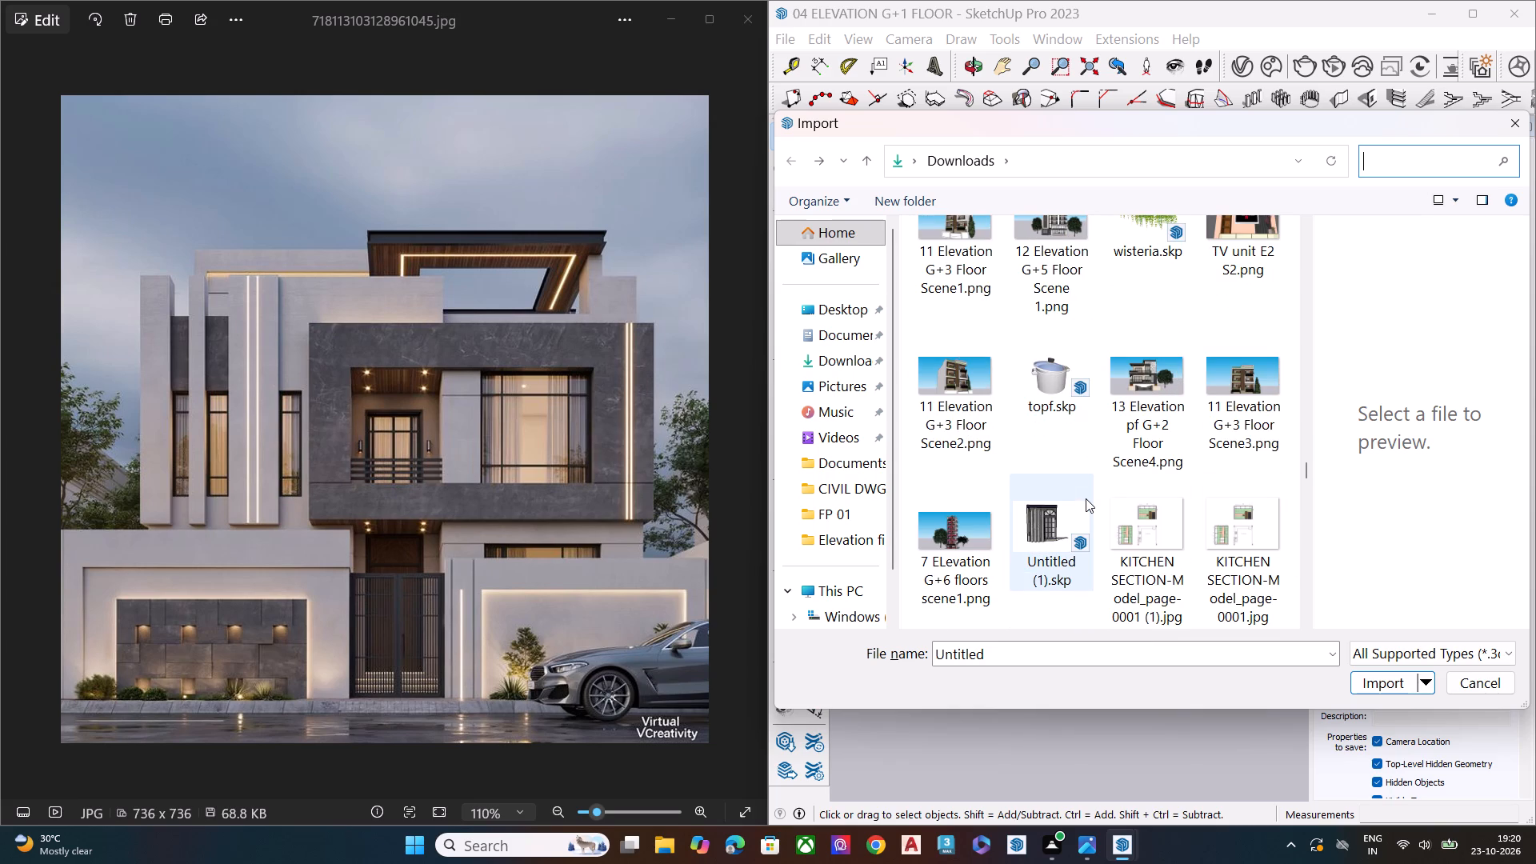
pyautogui.scroll(-1, 1086, 498)
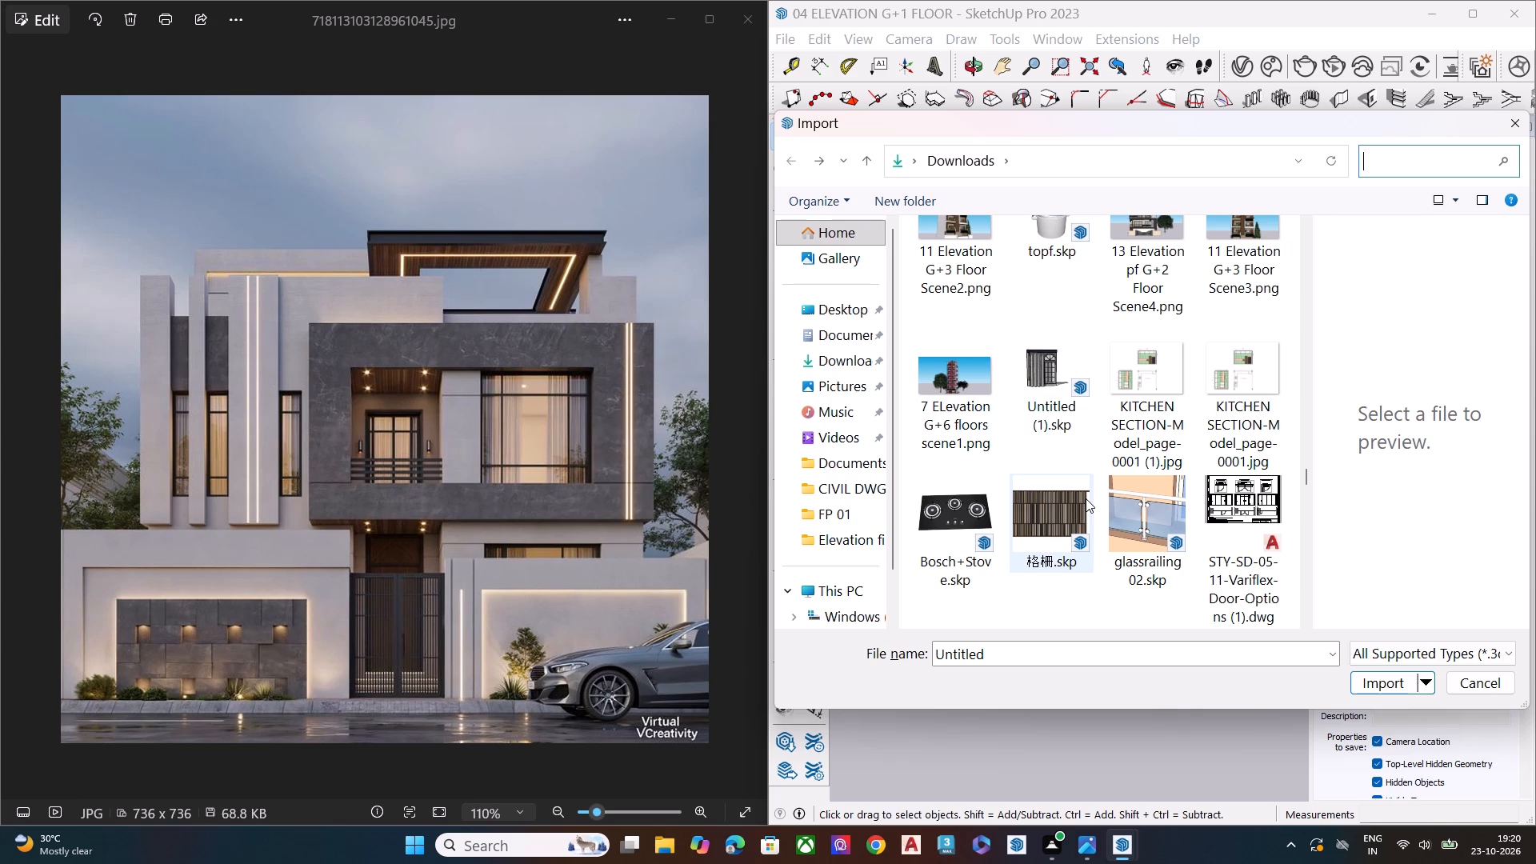
pyautogui.scroll(-2, 1031, 486)
pyautogui.scroll(-1, 1126, 446)
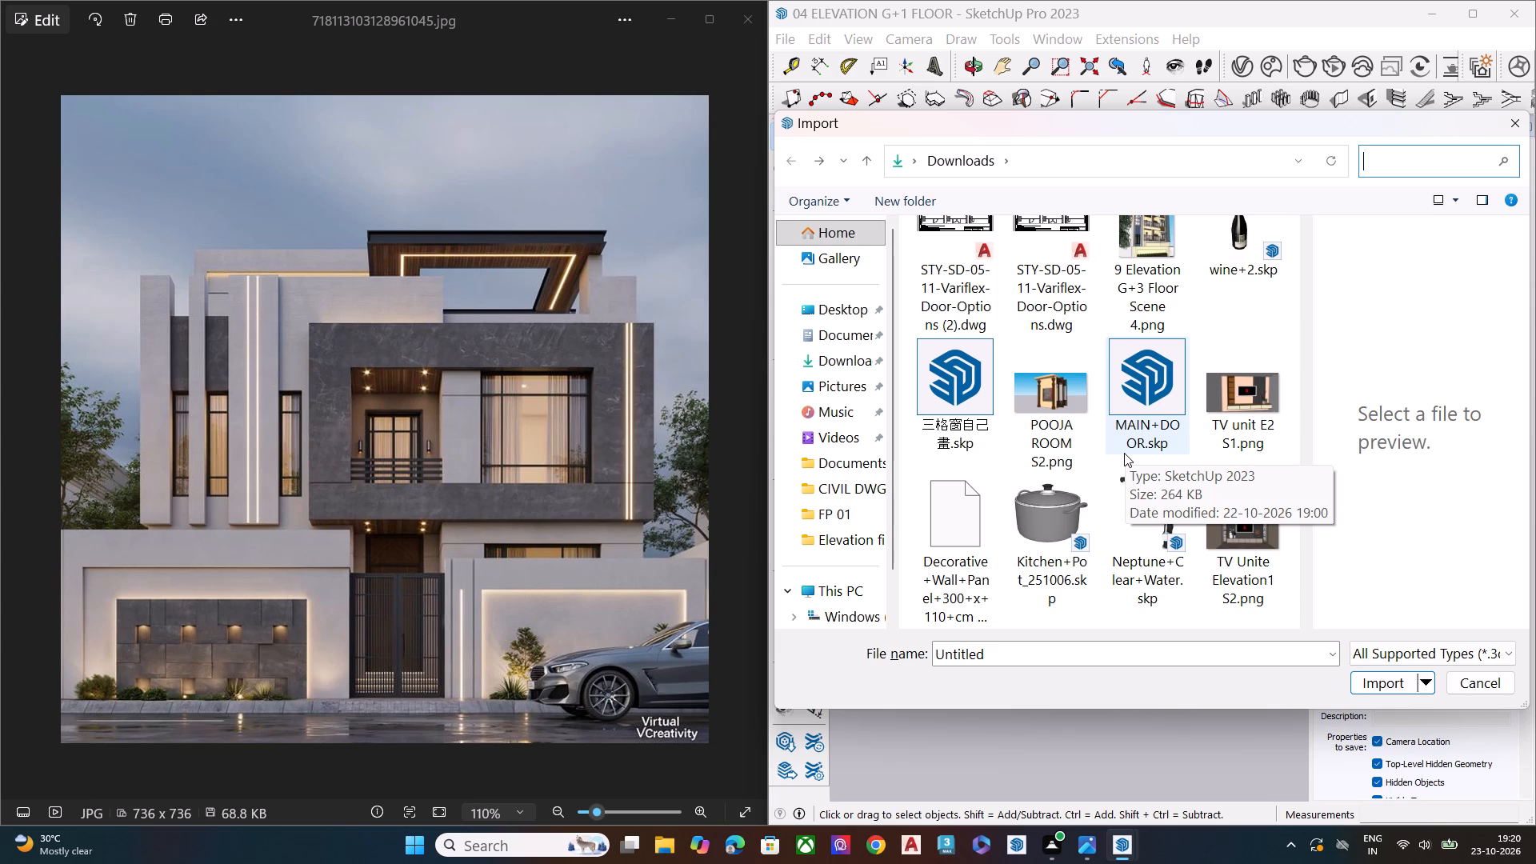
pyautogui.scroll(-1, 1090, 483)
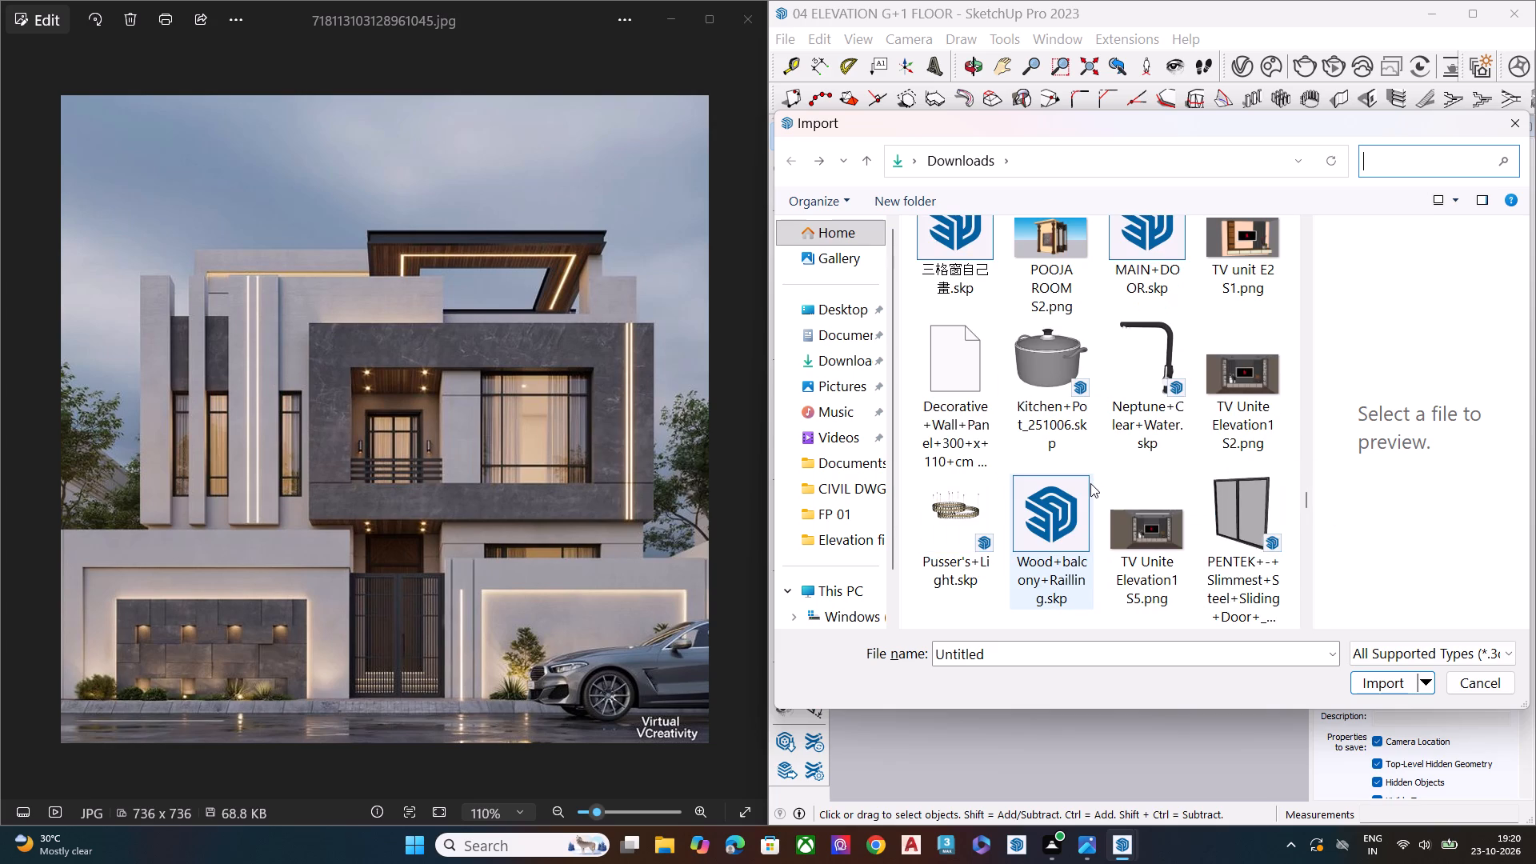
pyautogui.scroll(-1, 1090, 483)
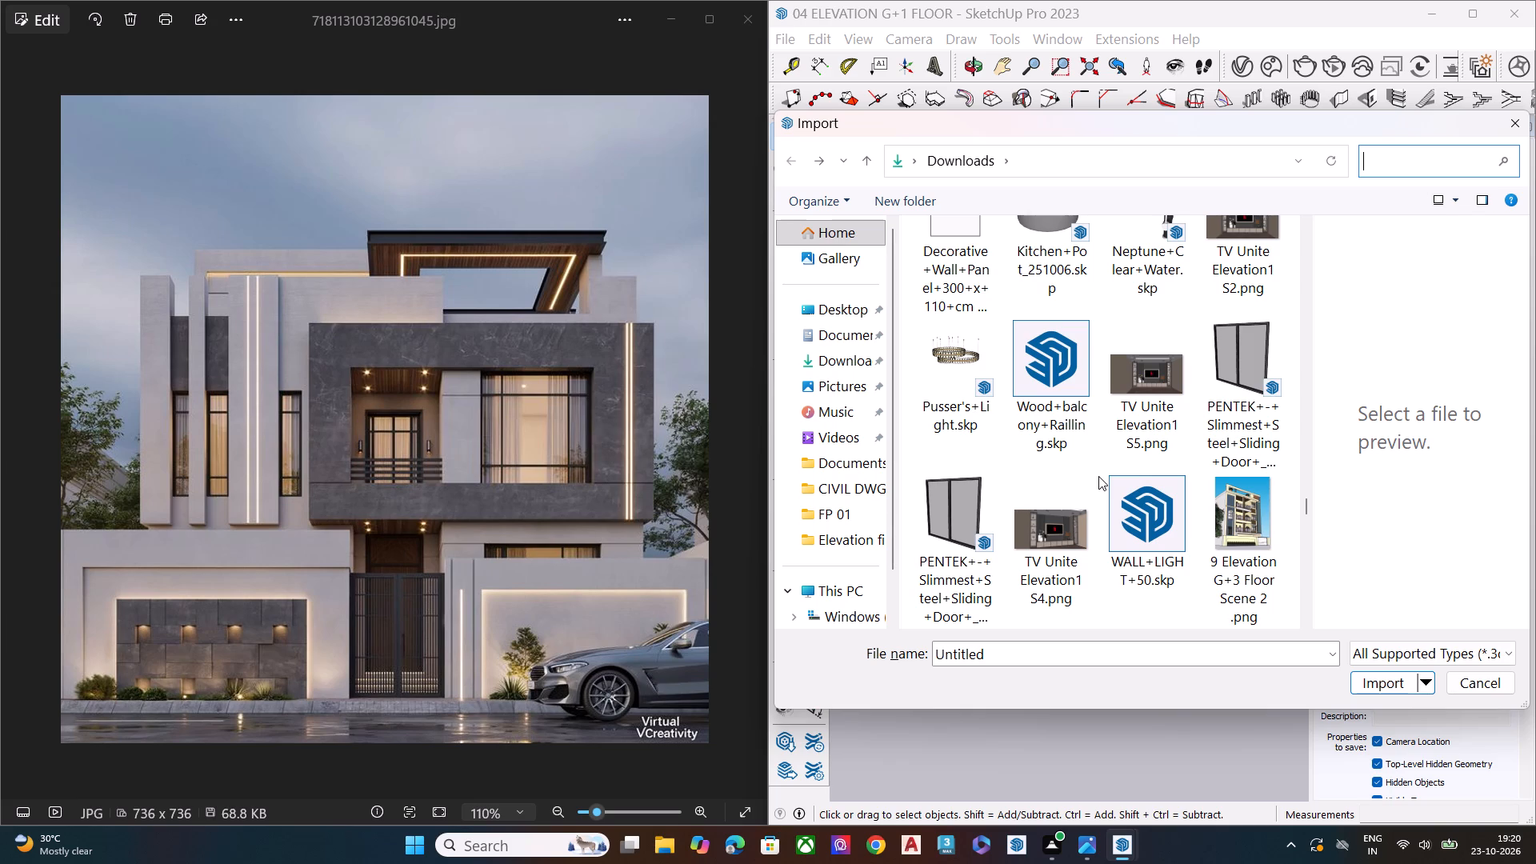
pyautogui.scroll(-1, 1102, 488)
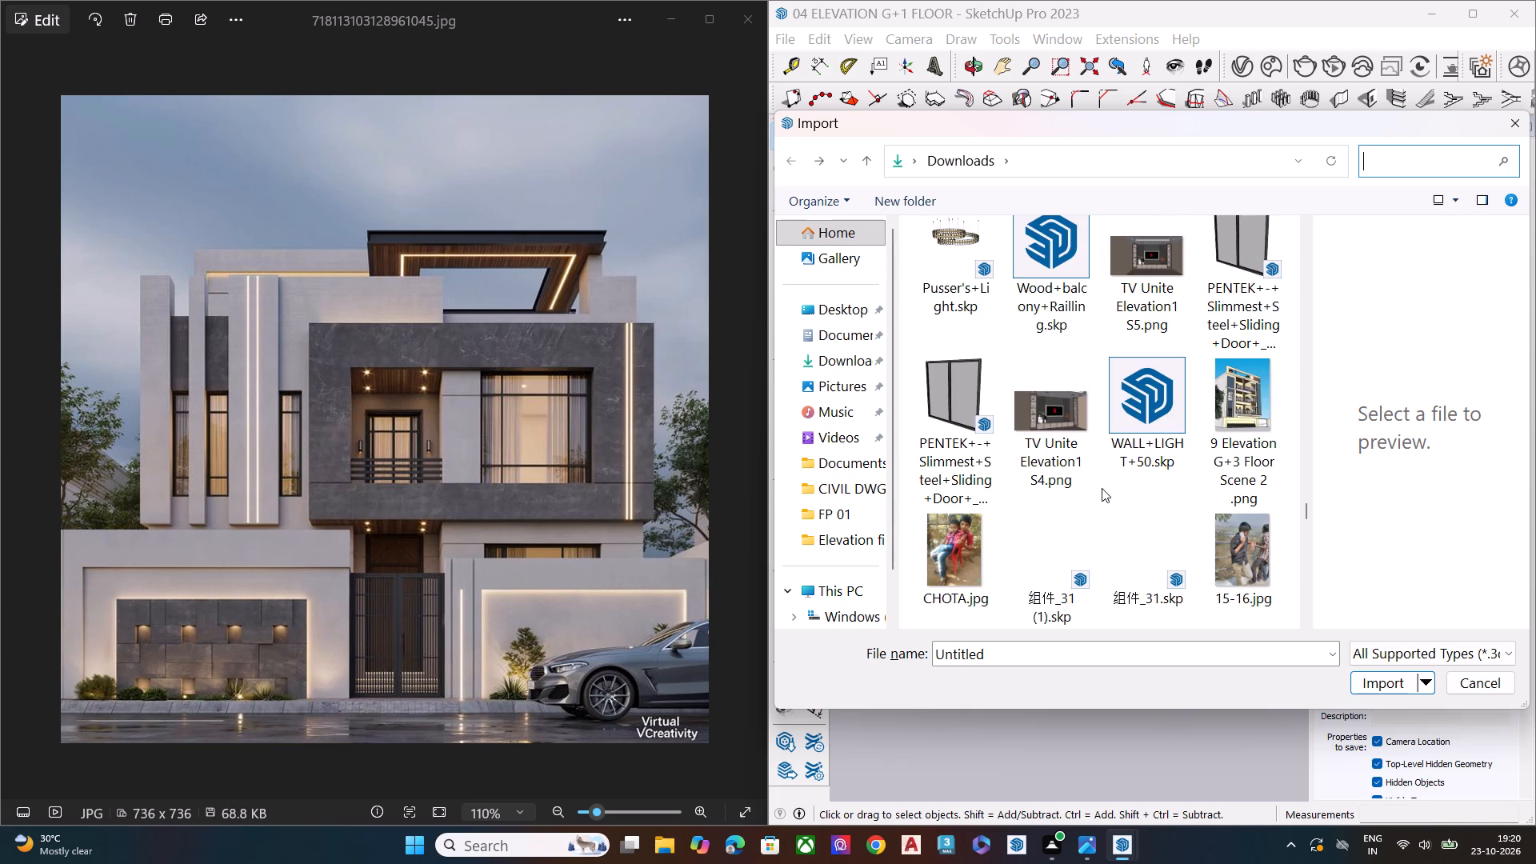
pyautogui.scroll(-3, 1102, 488)
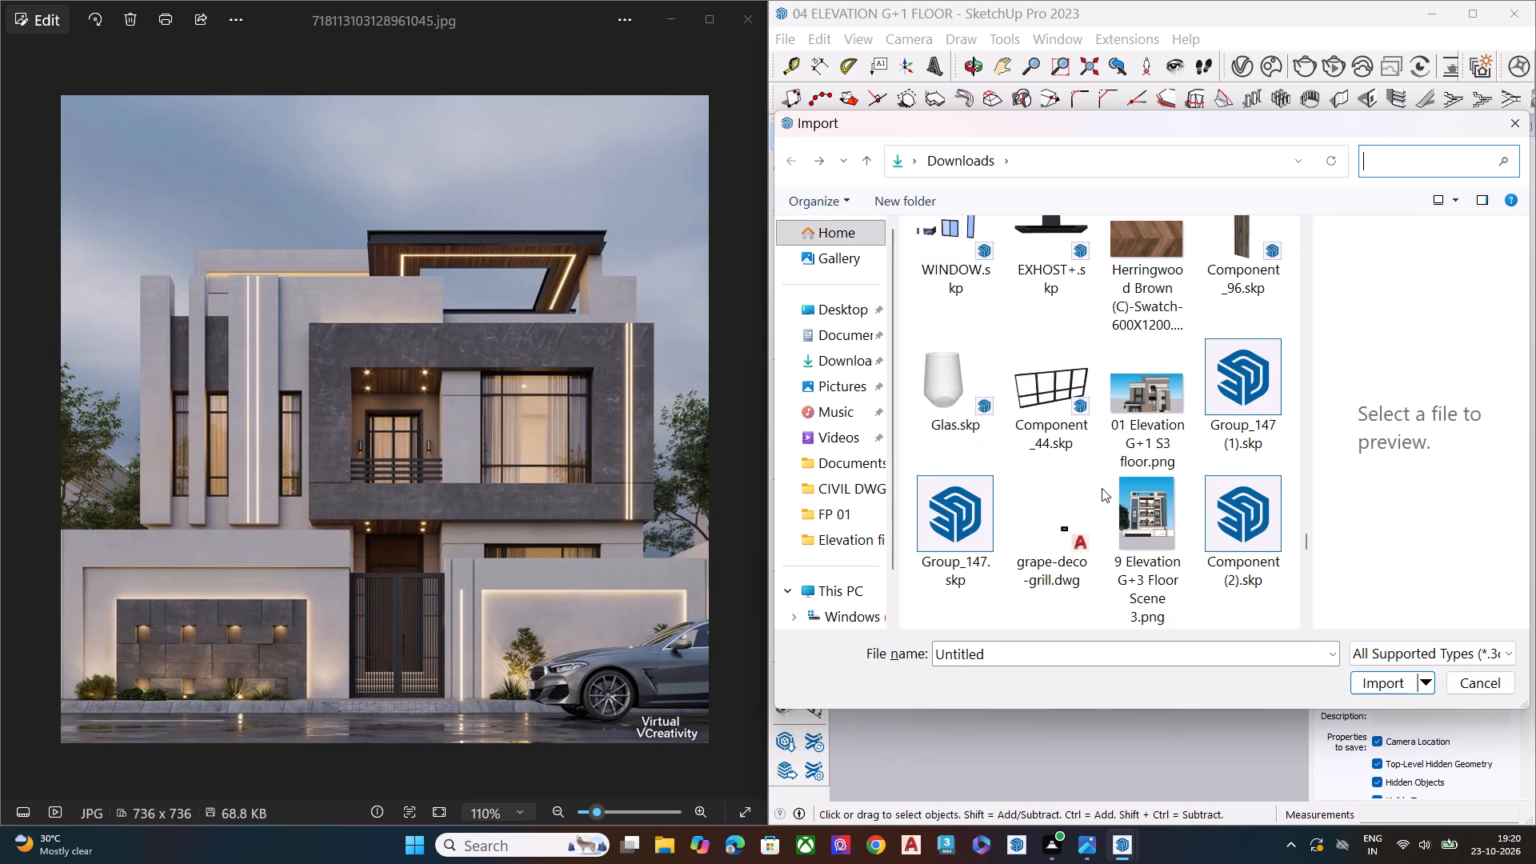
pyautogui.scroll(-2, 1102, 488)
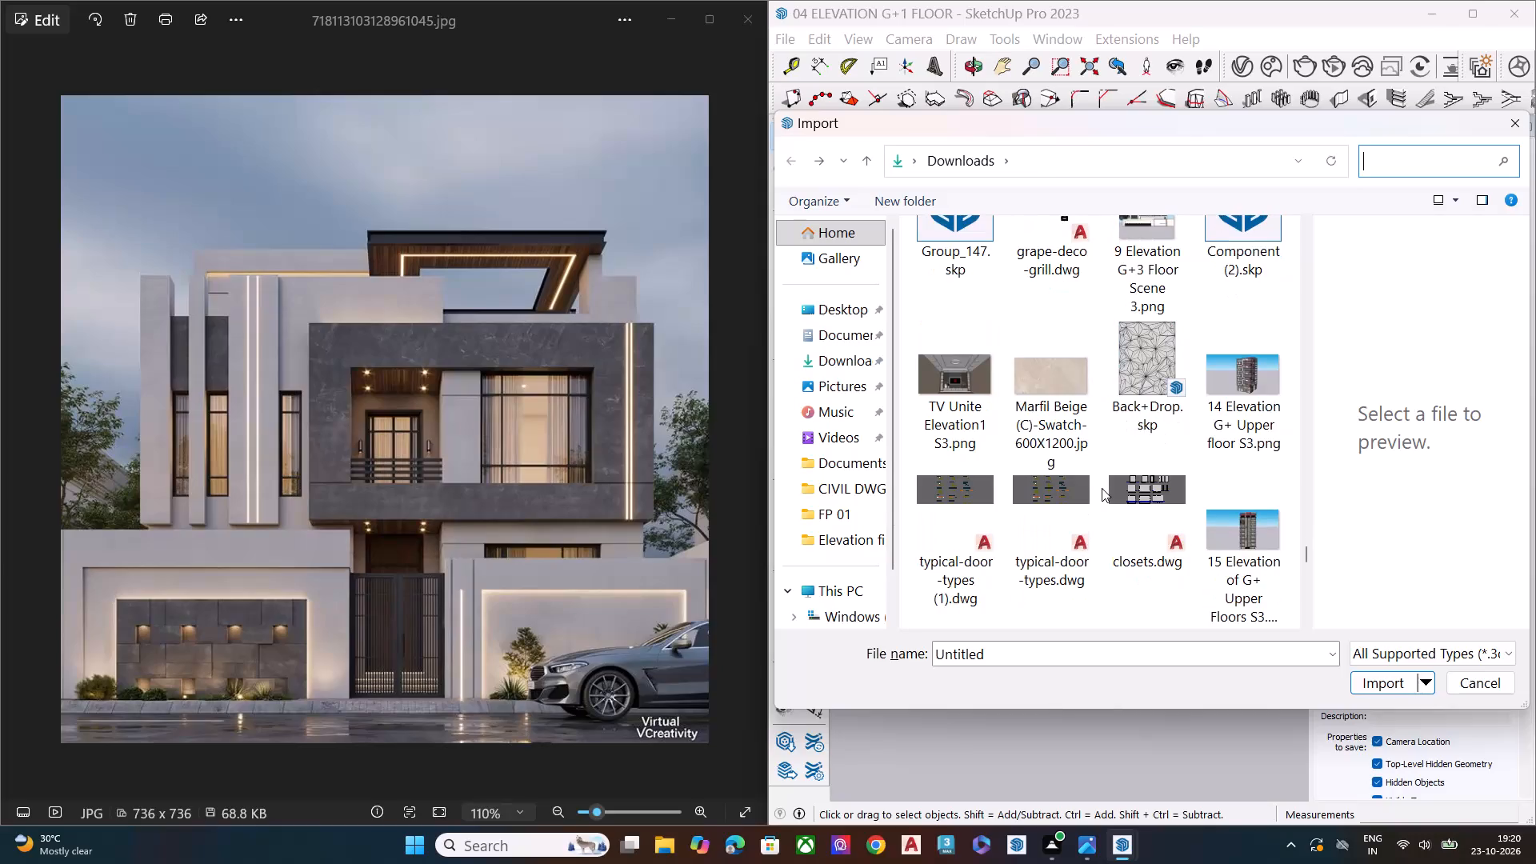
pyautogui.scroll(-3, 1102, 488)
pyautogui.scroll(2, 1102, 488)
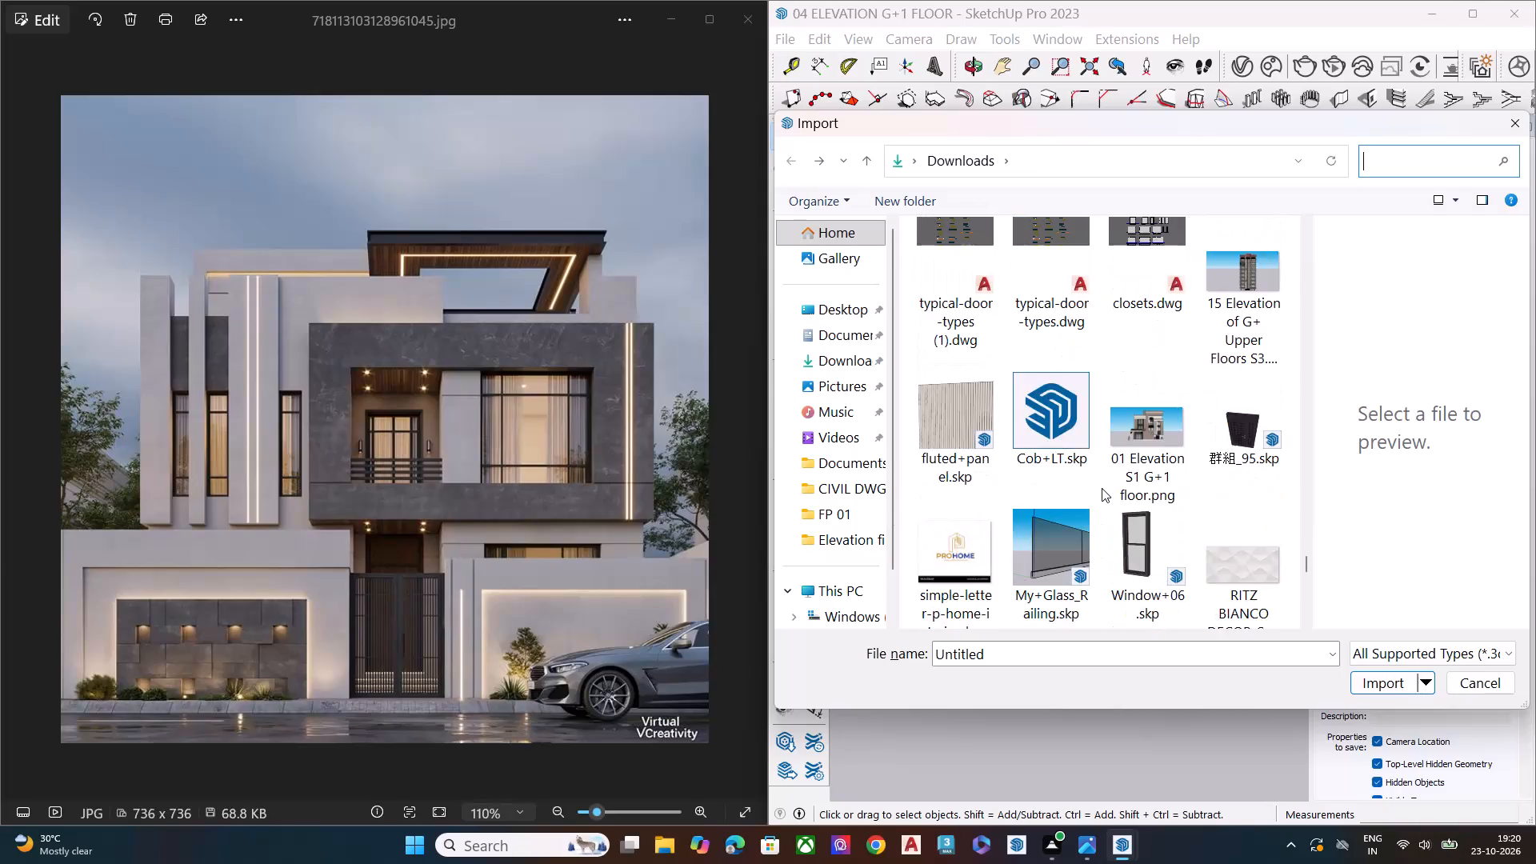
pyautogui.scroll(-5, 1102, 488)
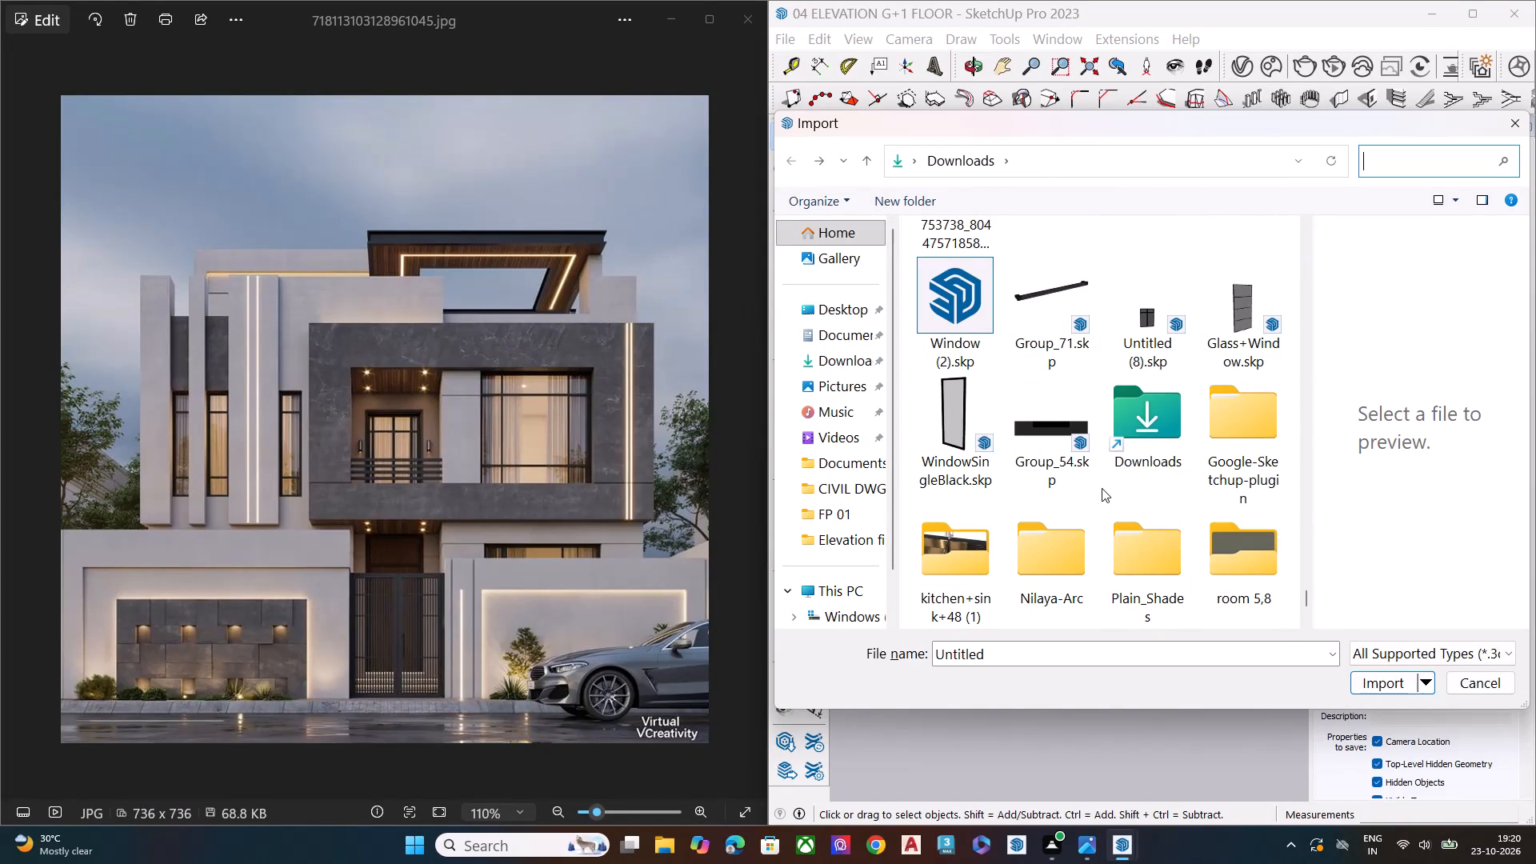
pyautogui.scroll(-2, 1102, 488)
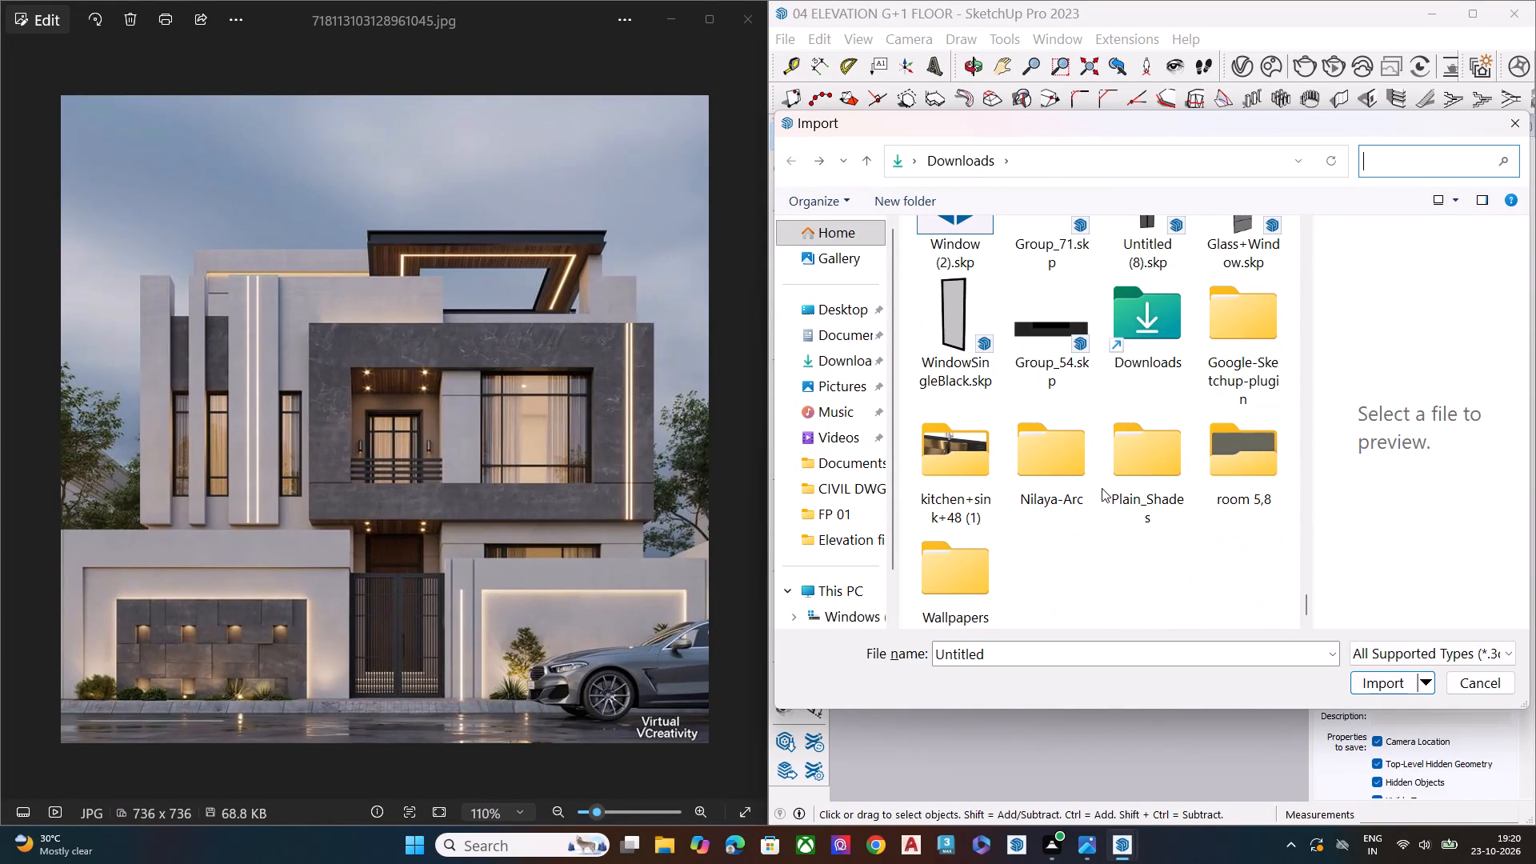
# Look back through the Downloads folder for the downloaded black gate model.
pyautogui.scroll(-2, 1102, 488)
pyautogui.scroll(3, 1102, 488)
pyautogui.scroll(-3, 1102, 488)
pyautogui.scroll(7, 1102, 488)
pyautogui.scroll(-2, 1102, 488)
pyautogui.scroll(1, 1102, 488)
pyautogui.scroll(-3, 1102, 488)
pyautogui.scroll(8, 1102, 488)
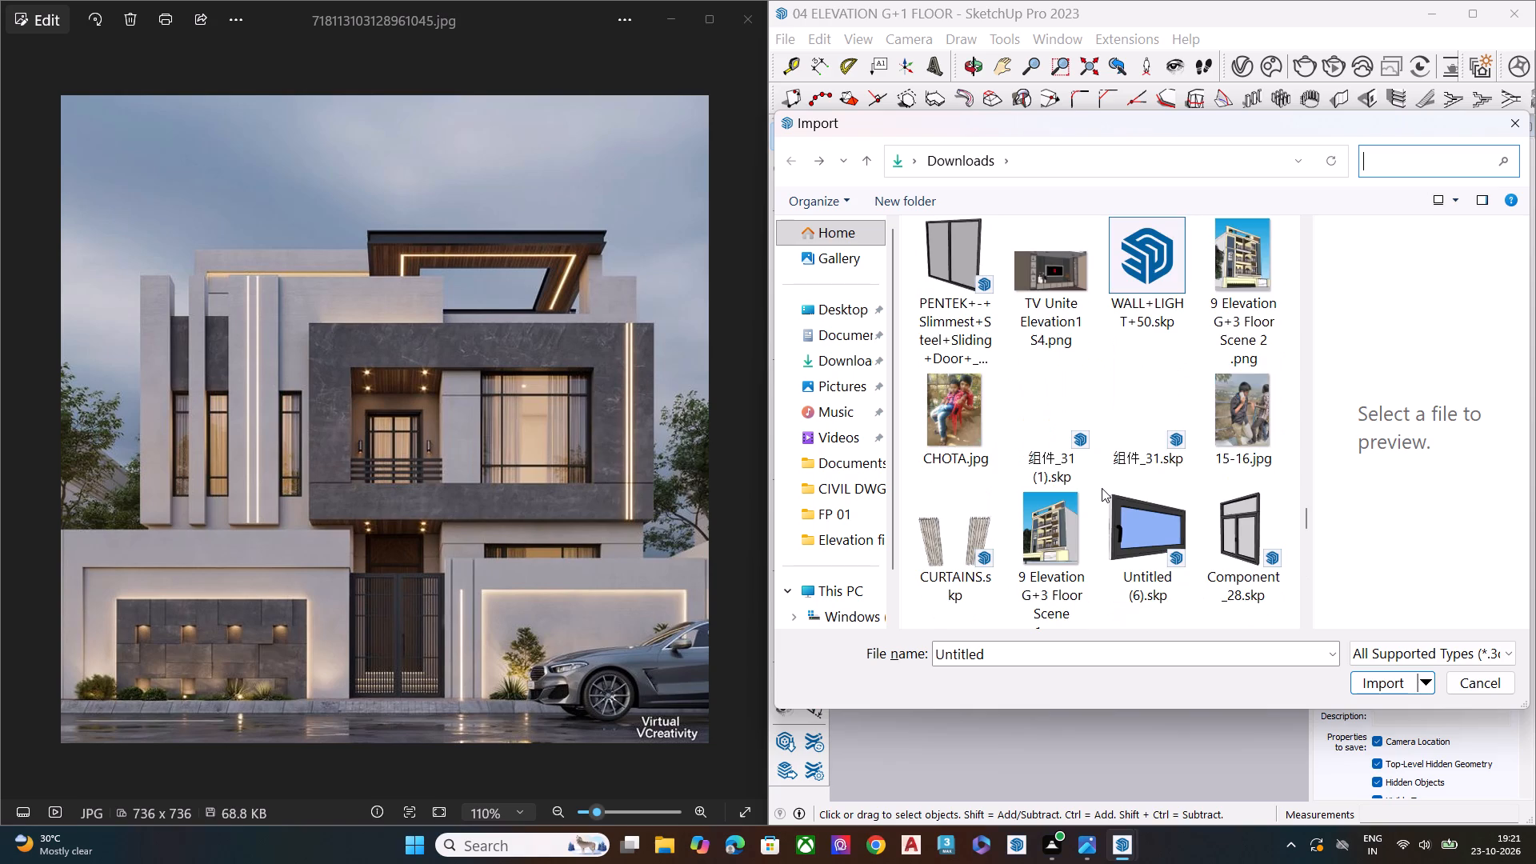
pyautogui.scroll(3, 1102, 488)
pyautogui.scroll(-1, 1102, 488)
pyautogui.scroll(7, 1102, 488)
pyautogui.scroll(-1, 1102, 488)
pyautogui.scroll(1, 1102, 488)
pyautogui.scroll(-2, 1102, 488)
pyautogui.scroll(3, 1102, 488)
pyautogui.scroll(-3, 1102, 488)
pyautogui.scroll(3, 1102, 488)
pyautogui.scroll(-4, 1102, 488)
pyautogui.scroll(6, 1102, 488)
pyautogui.scroll(-1, 1102, 488)
pyautogui.scroll(9, 1102, 488)
pyautogui.scroll(-2, 1102, 488)
pyautogui.scroll(5, 1102, 488)
pyautogui.scroll(-5, 1102, 488)
pyautogui.scroll(1, 1102, 488)
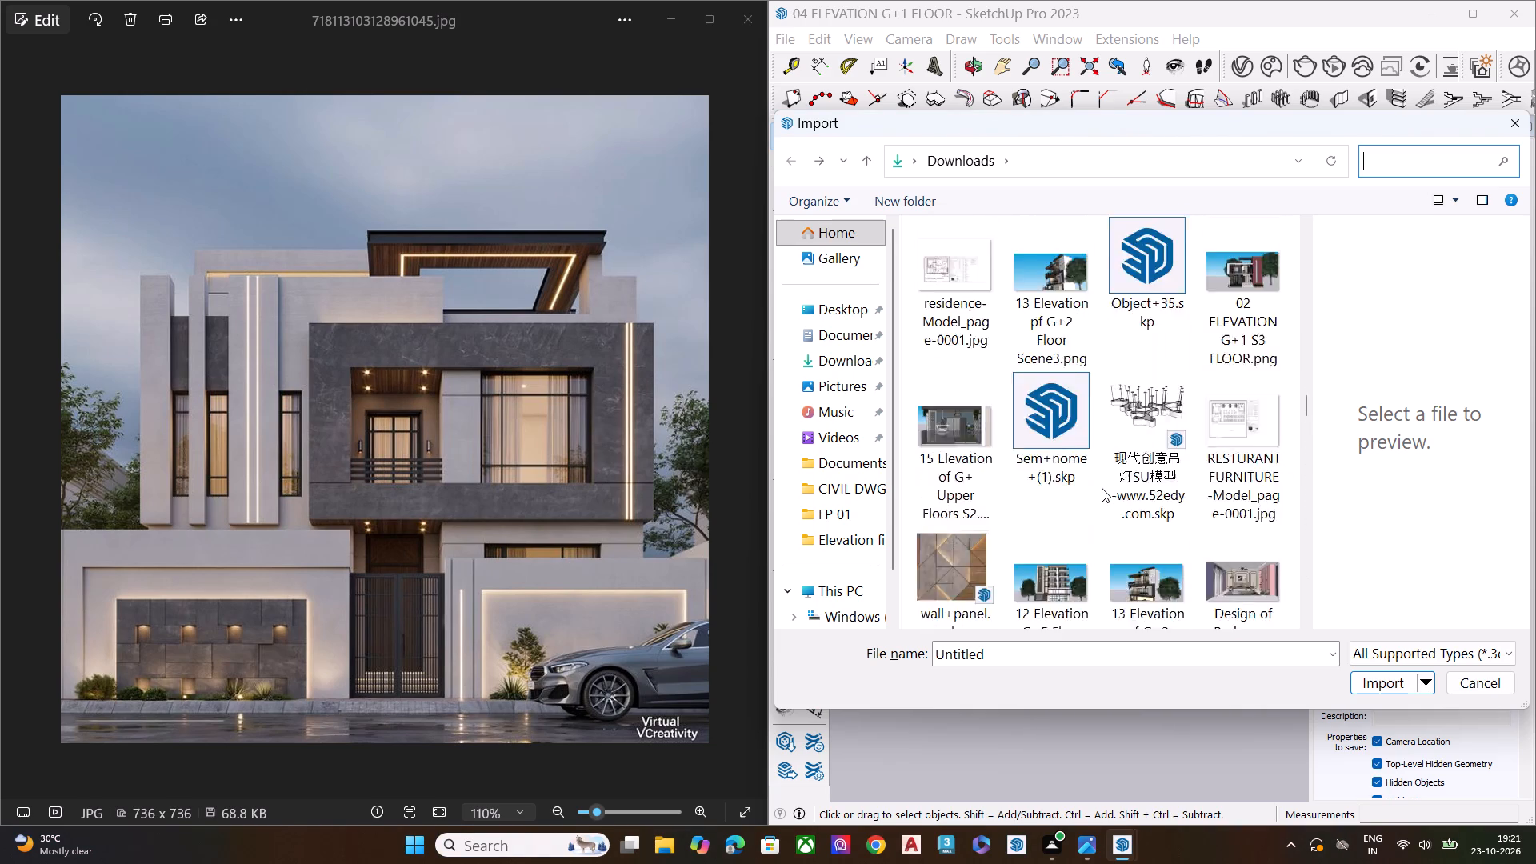
pyautogui.scroll(2, 1102, 488)
pyautogui.scroll(-1, 1102, 488)
pyautogui.scroll(1, 1102, 488)
pyautogui.scroll(-4, 1102, 488)
pyautogui.scroll(3, 1102, 488)
pyautogui.scroll(-1, 1102, 488)
pyautogui.scroll(4, 1102, 488)
pyautogui.scroll(-2, 1102, 488)
pyautogui.scroll(3, 1102, 488)
pyautogui.scroll(-1, 1102, 488)
pyautogui.scroll(5, 1102, 488)
pyautogui.scroll(-1, 1102, 488)
pyautogui.scroll(2, 1102, 488)
pyautogui.scroll(-1, 1102, 488)
pyautogui.scroll(6, 1102, 488)
pyautogui.scroll(-1, 1102, 488)
pyautogui.scroll(6, 1102, 488)
pyautogui.scroll(-6, 1102, 488)
pyautogui.scroll(8, 1102, 488)
pyautogui.scroll(-4, 1102, 488)
pyautogui.scroll(4, 1102, 488)
pyautogui.scroll(-1, 1102, 488)
pyautogui.scroll(2, 1102, 488)
pyautogui.scroll(-1, 1102, 488)
pyautogui.scroll(14, 1102, 488)
pyautogui.scroll(-1, 1102, 488)
pyautogui.scroll(2, 1102, 488)
pyautogui.scroll(-1, 1102, 488)
pyautogui.scroll(2, 1102, 488)
pyautogui.scroll(-1, 1118, 481)
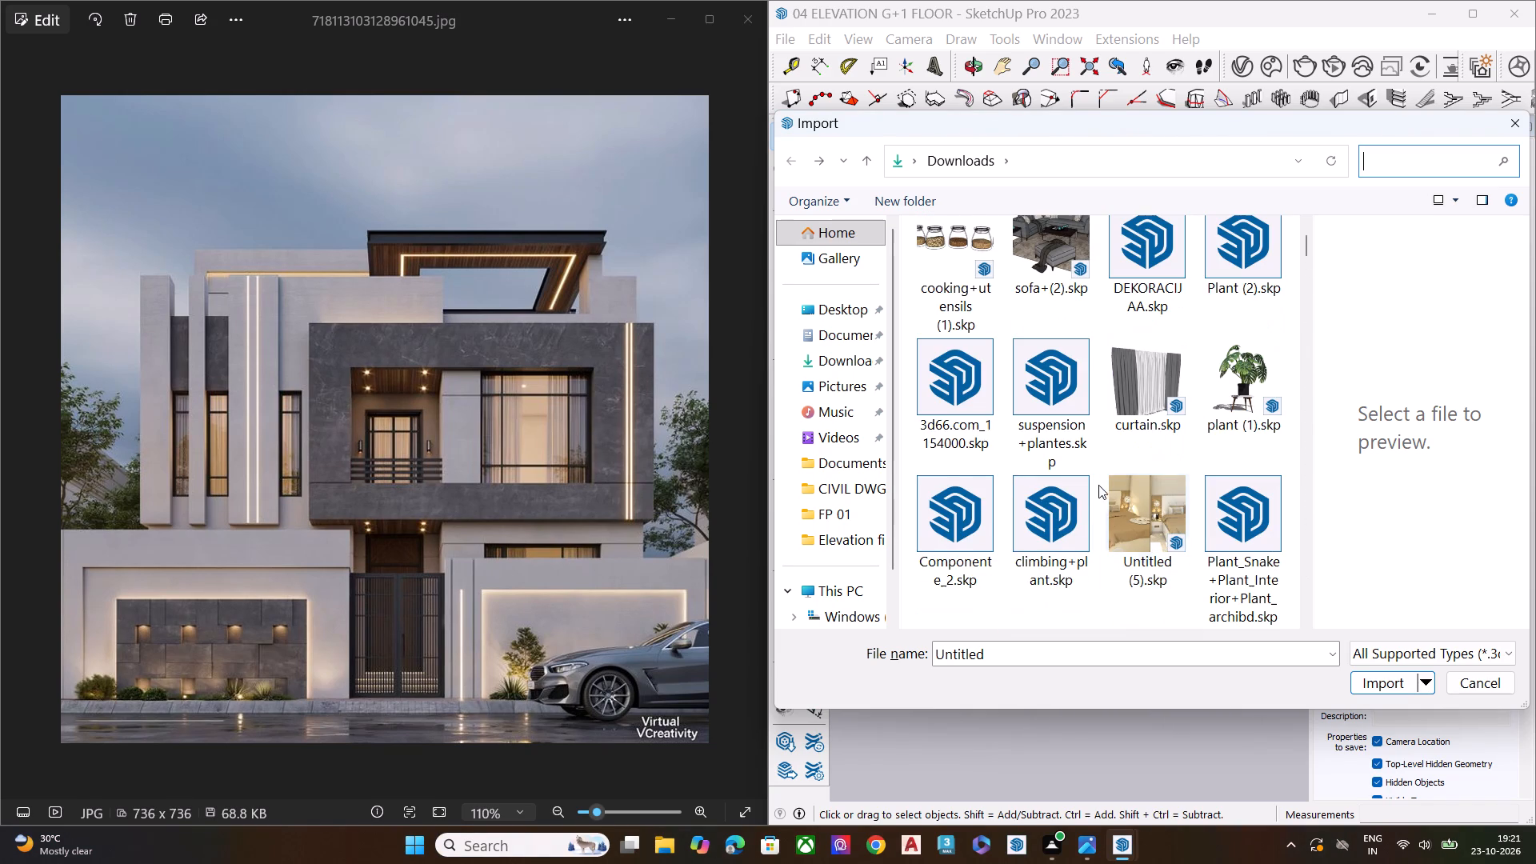
pyautogui.scroll(-1, 1239, 508)
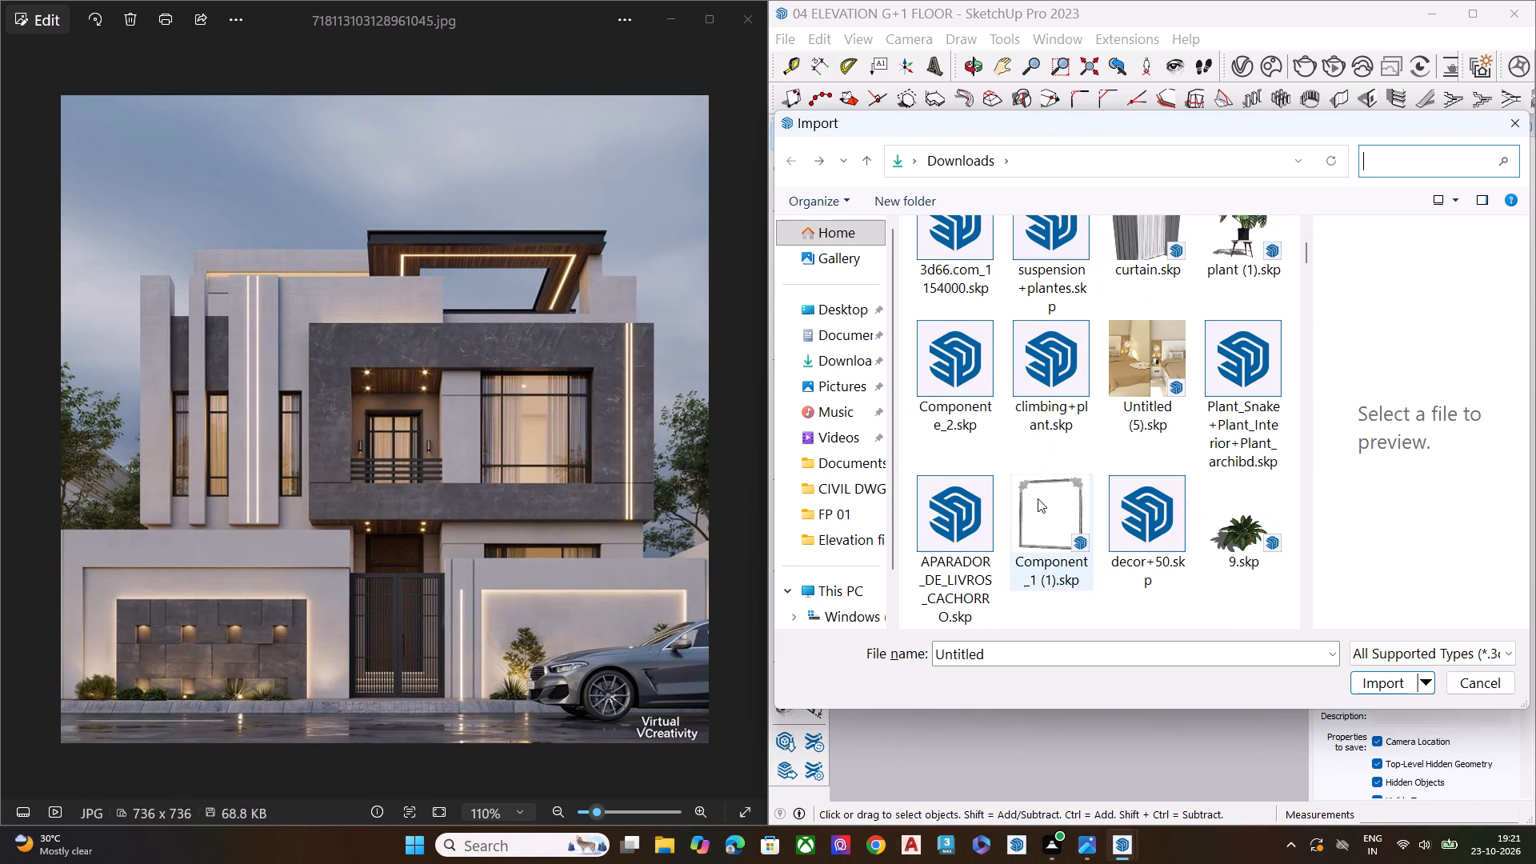
pyautogui.scroll(-1, 1150, 519)
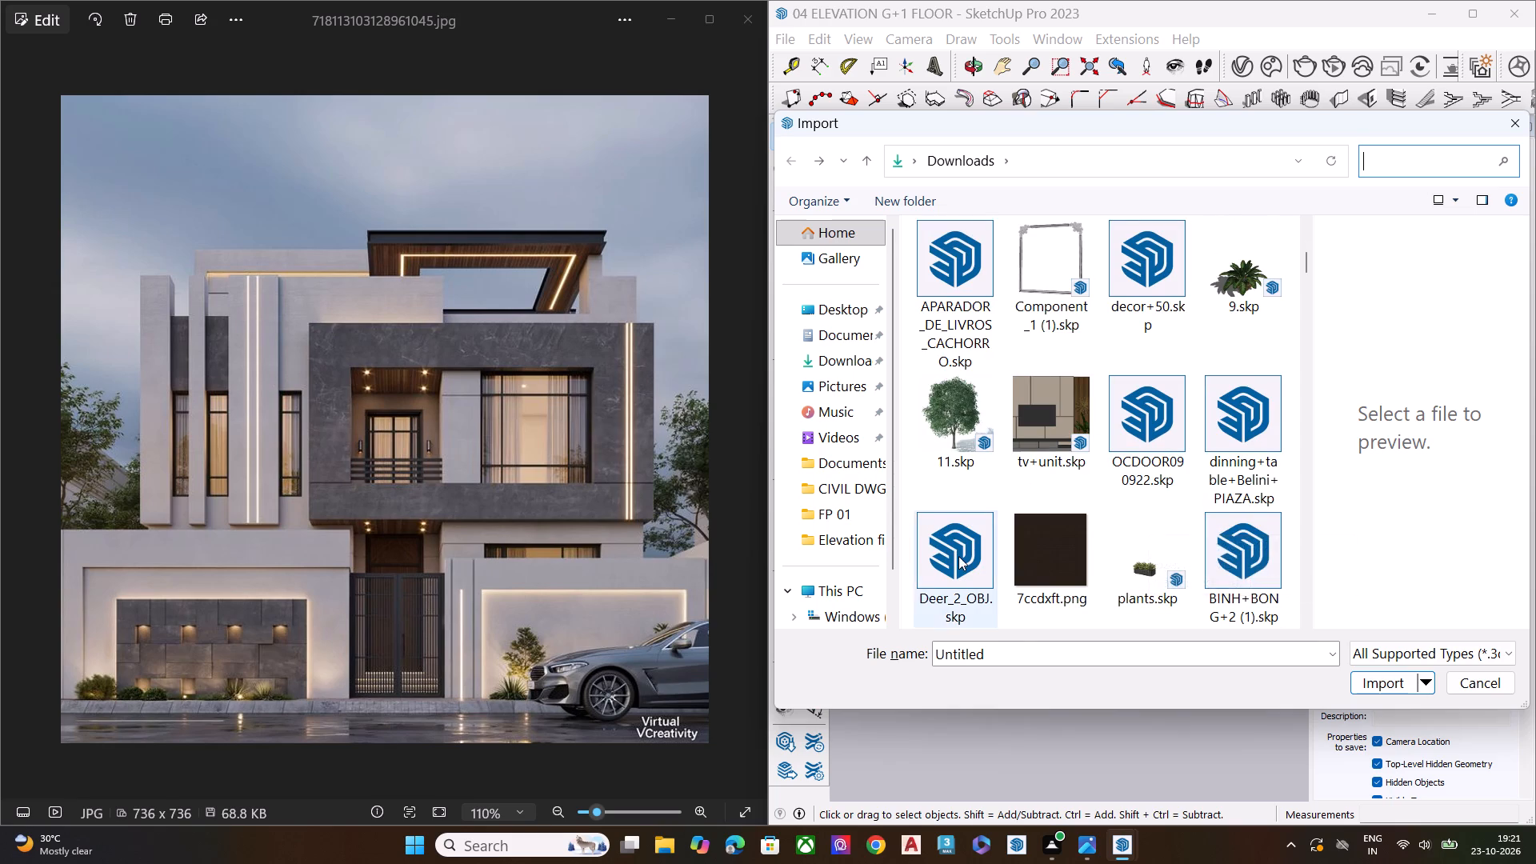
pyautogui.scroll(-2, 958, 557)
pyautogui.scroll(1, 965, 499)
pyautogui.scroll(-1, 1173, 494)
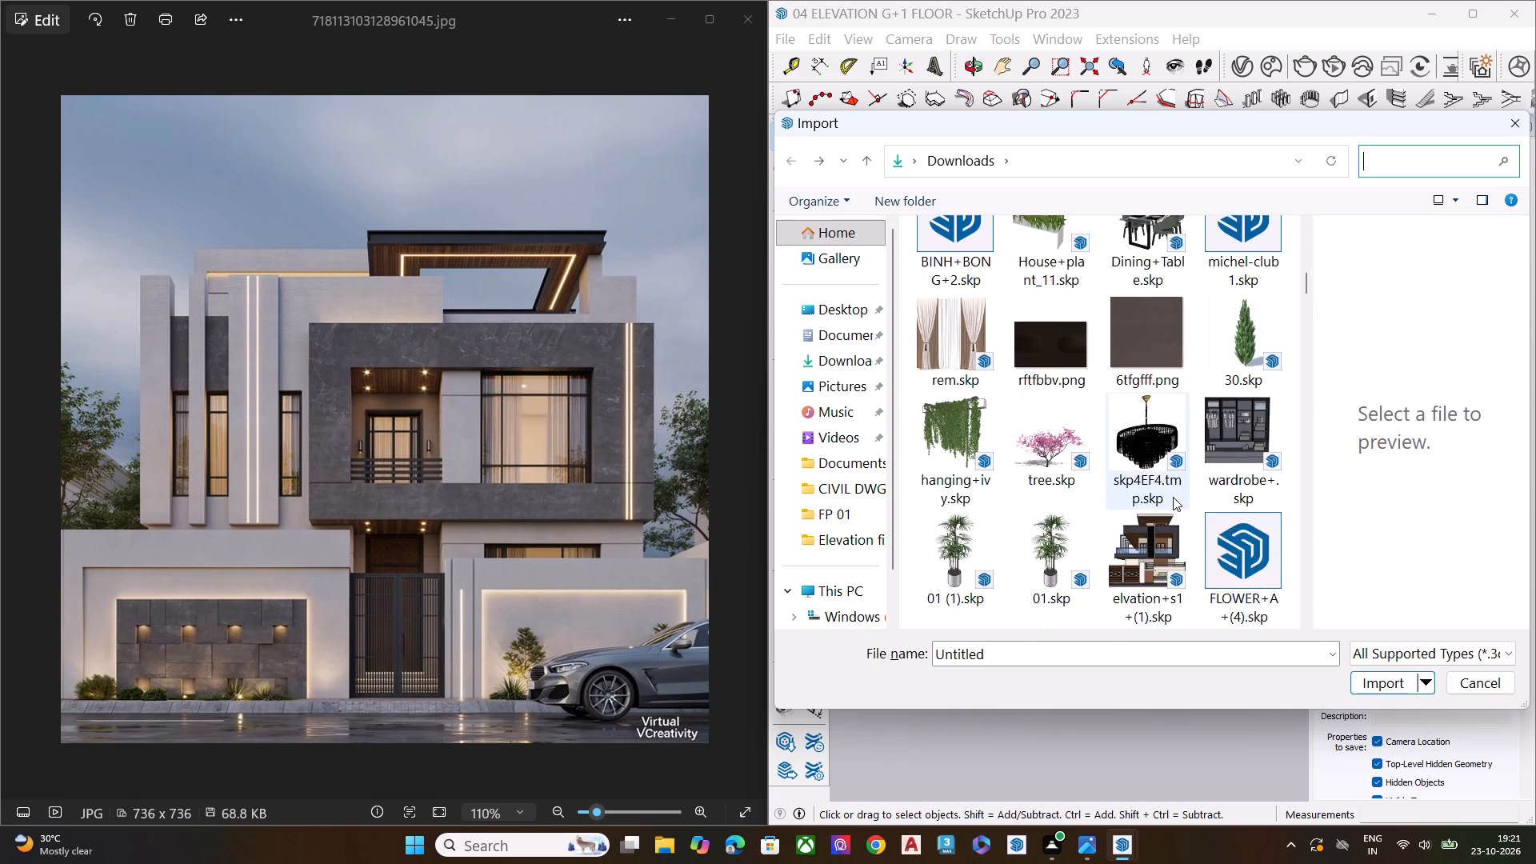
pyautogui.scroll(-1, 1173, 497)
# Import 170_fin_black.skp and place the gate at the base of the front entrance opening between the boundary walls.
pyautogui.click(934, 441)
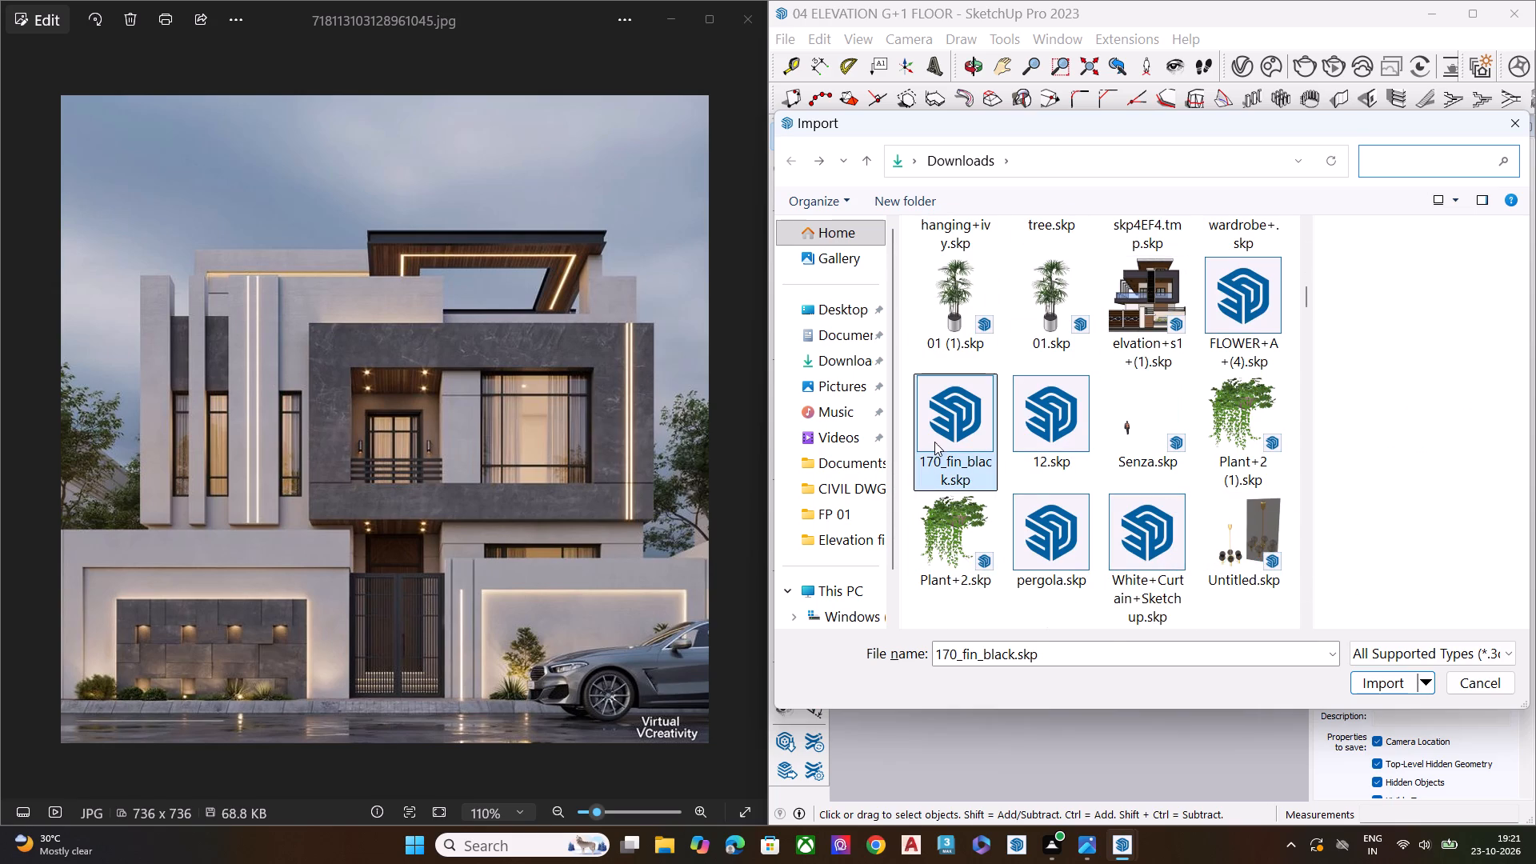
pyautogui.click(1381, 679)
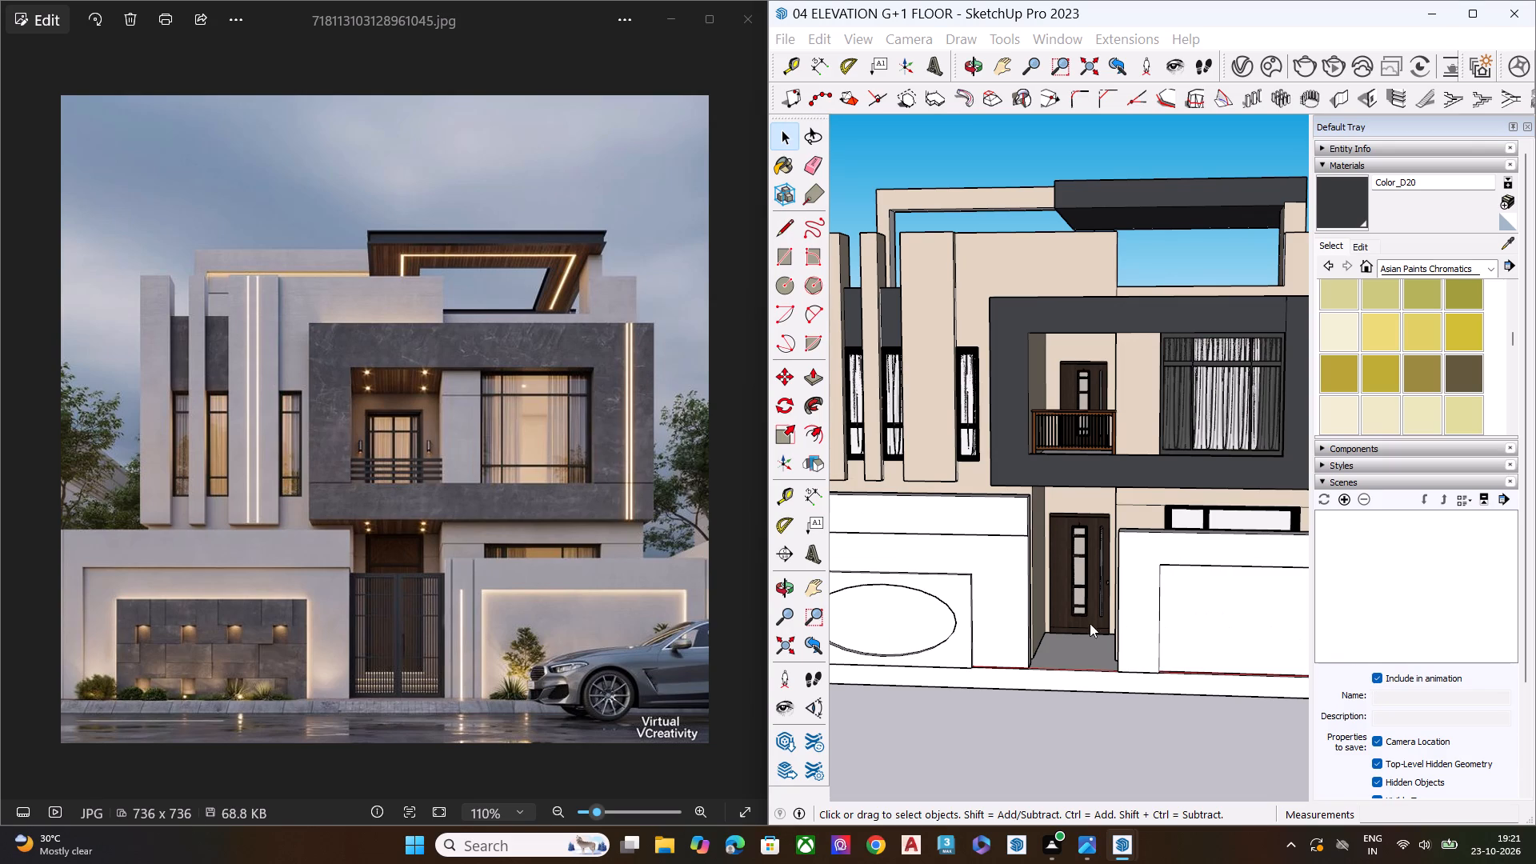
pyautogui.scroll(-1, 1068, 631)
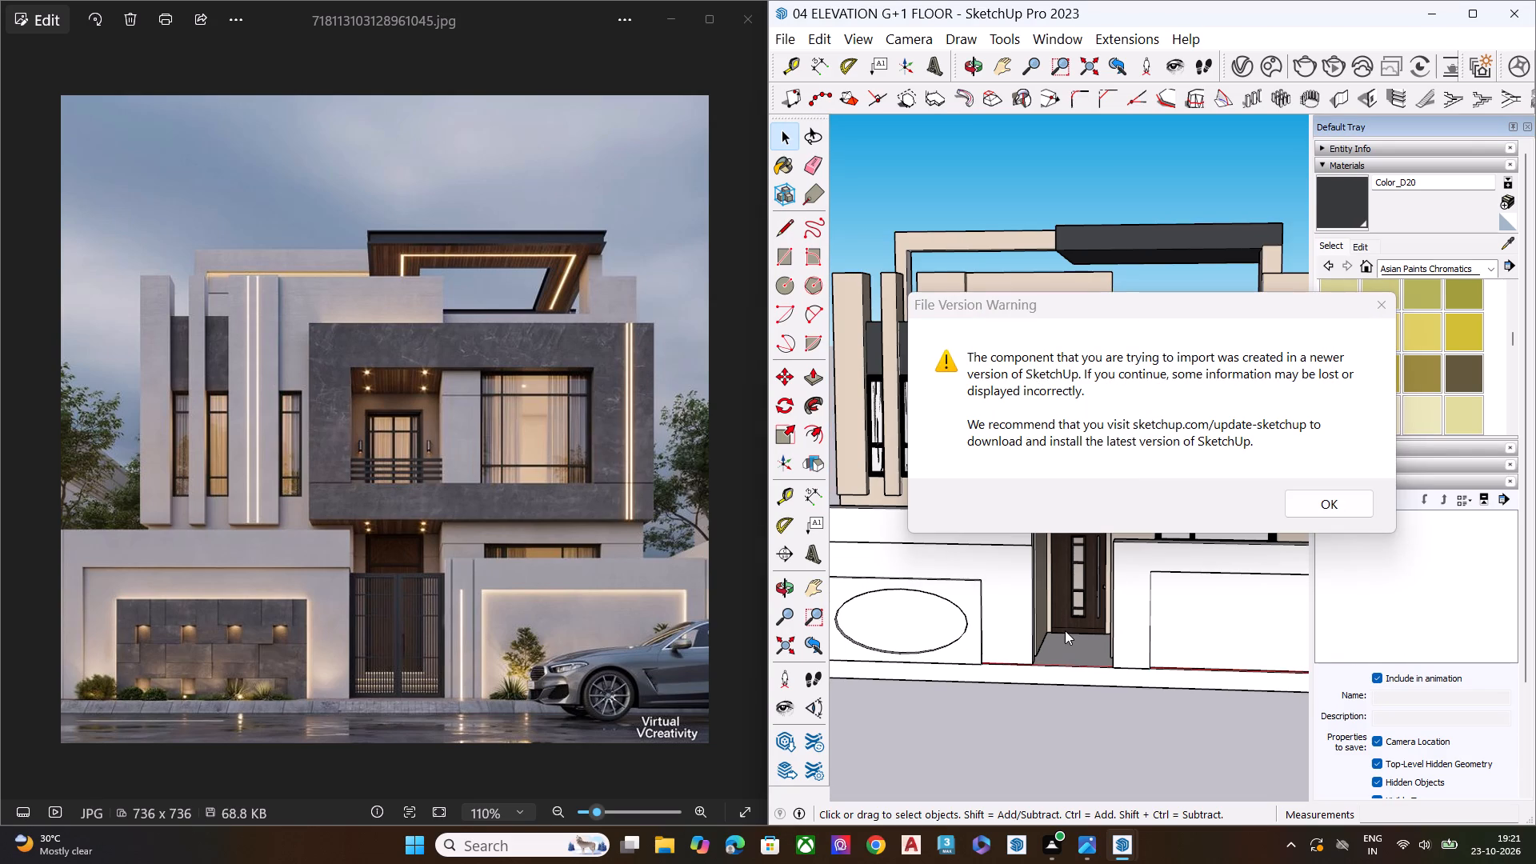
pyautogui.click(1324, 506)
pyautogui.scroll(-1, 976, 575)
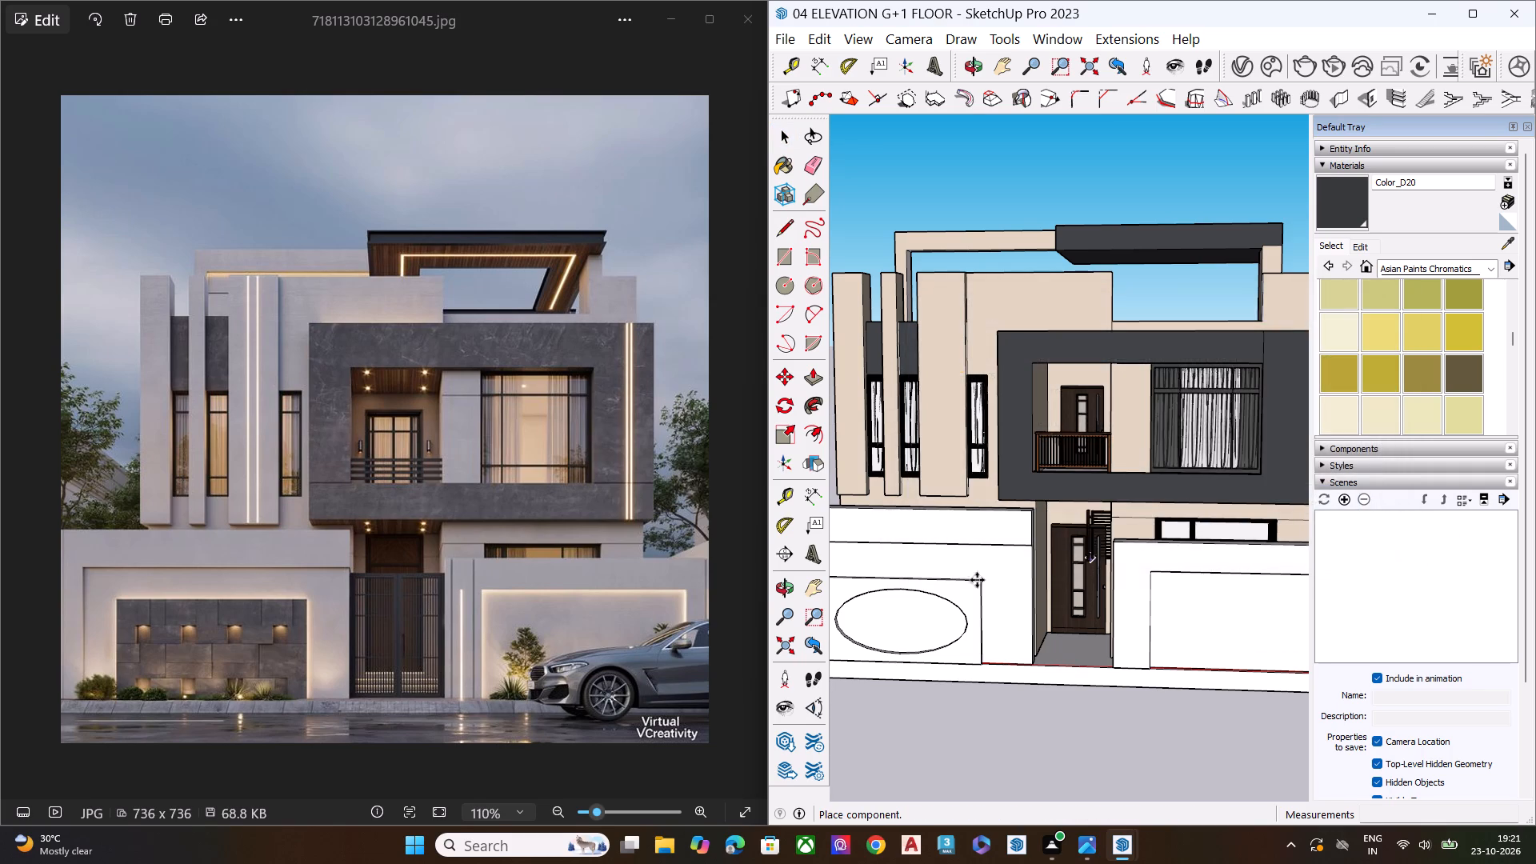
pyautogui.scroll(-6, 977, 580)
pyautogui.moveTo(1038, 683); pyautogui.dragTo(1069, 750, button='middle')
pyautogui.scroll(8, 1062, 737)
pyautogui.scroll(1, 1038, 646)
pyautogui.scroll(-1, 1038, 646)
pyautogui.scroll(2, 1038, 646)
pyautogui.scroll(-1, 1038, 646)
pyautogui.scroll(2, 1038, 646)
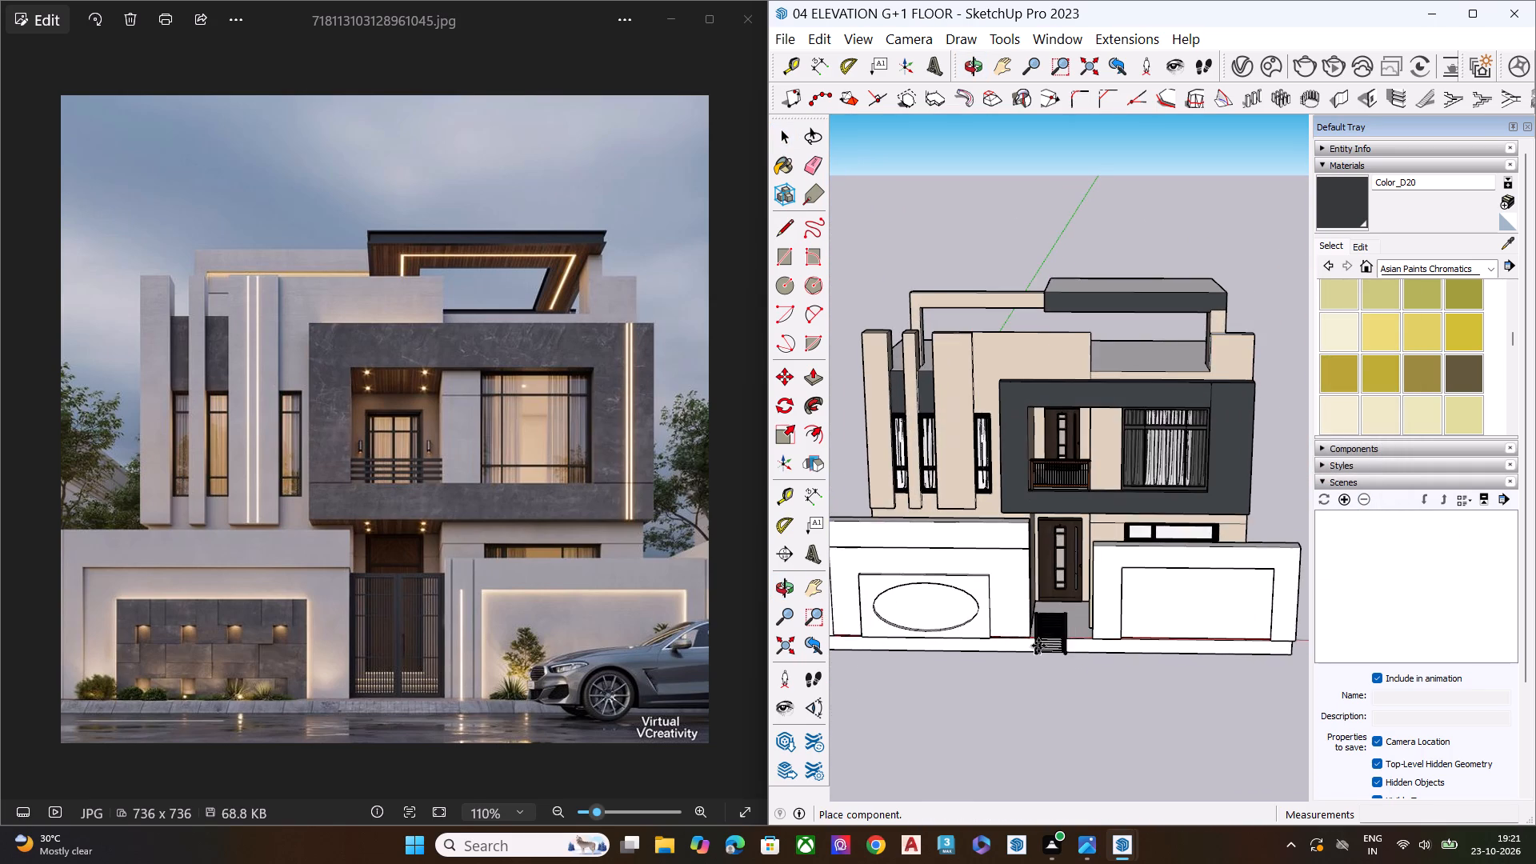
pyautogui.scroll(4, 1038, 646)
pyautogui.scroll(-1, 1014, 617)
pyautogui.scroll(20, 1010, 615)
pyautogui.scroll(5, 1037, 654)
pyautogui.scroll(-3, 1037, 654)
pyautogui.scroll(3, 1037, 654)
pyautogui.click(1055, 658)
# Move the gate about 3 1/16" by its bottom outer corner to the base corner of the left boundary wall.
pyautogui.scroll(7, 1021, 674)
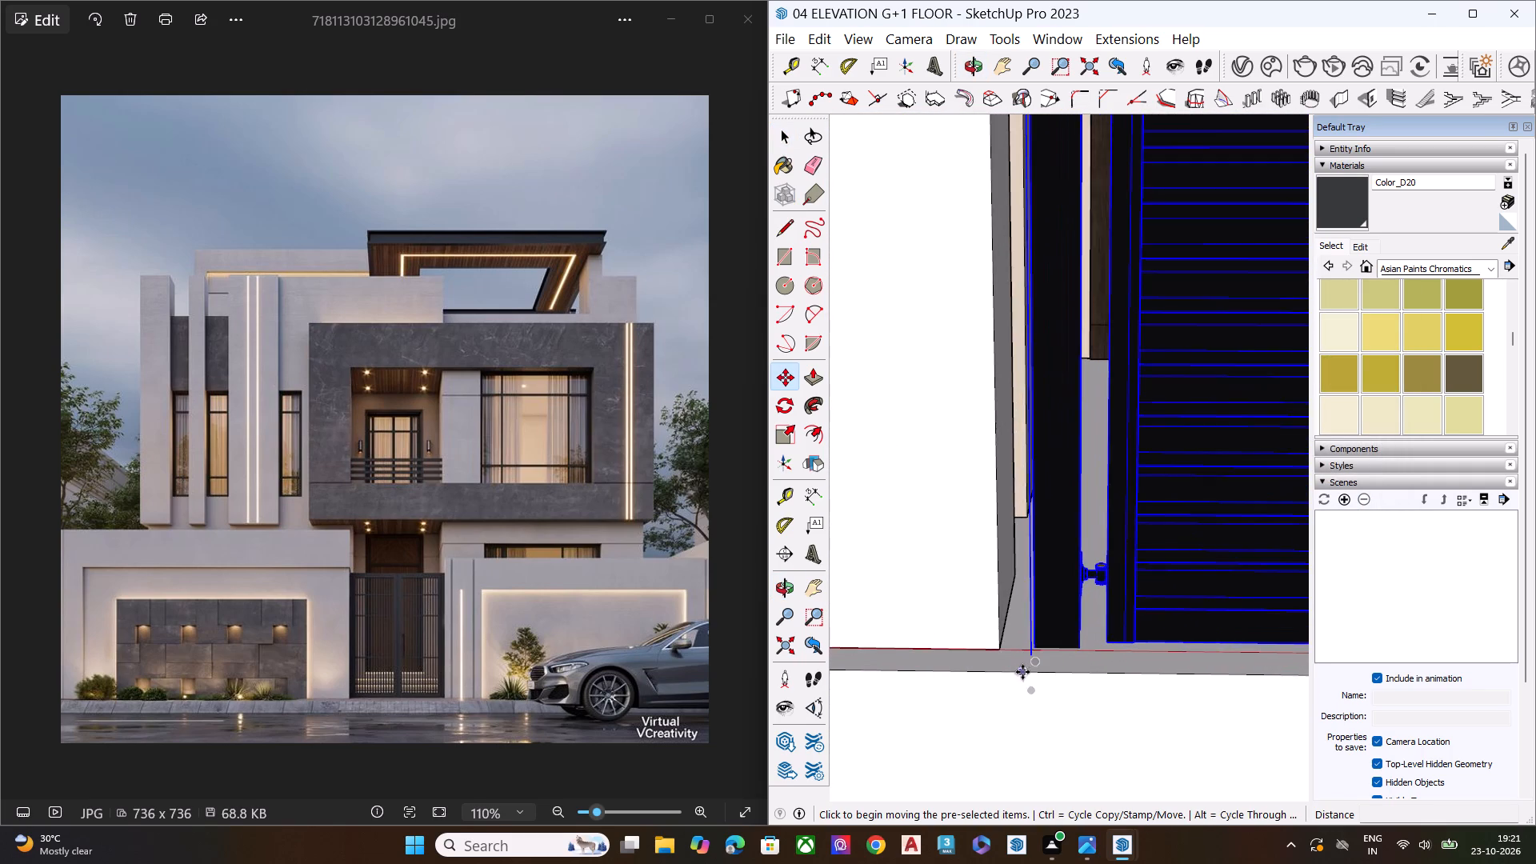
pyautogui.moveTo(1024, 666); pyautogui.dragTo(1103, 755, button='middle')
pyautogui.scroll(4, 1098, 738)
pyautogui.scroll(-2, 1059, 703)
pyautogui.scroll(3, 1059, 702)
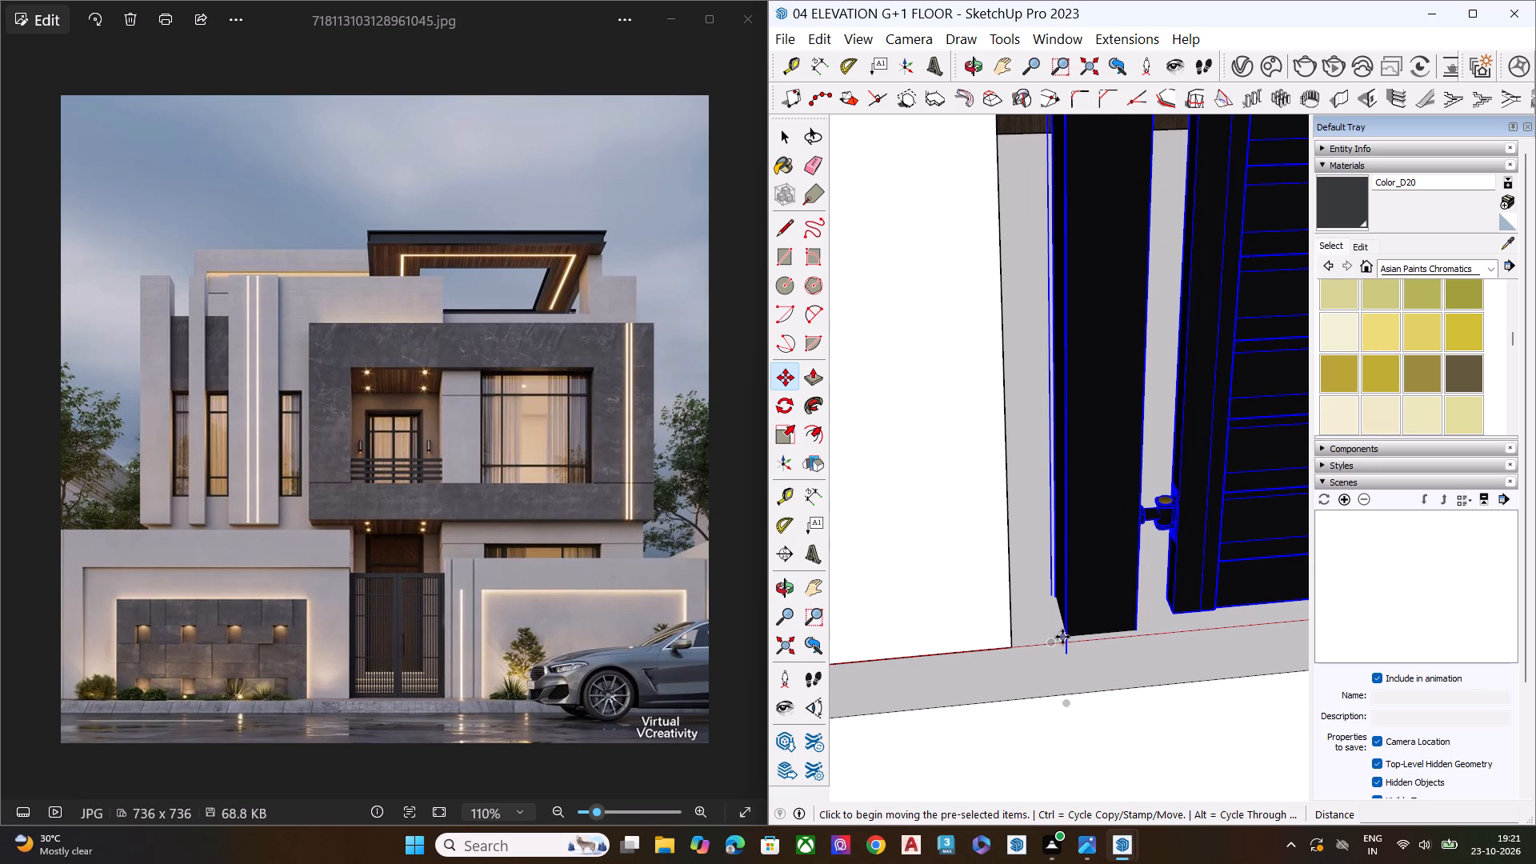
pyautogui.click(1068, 636)
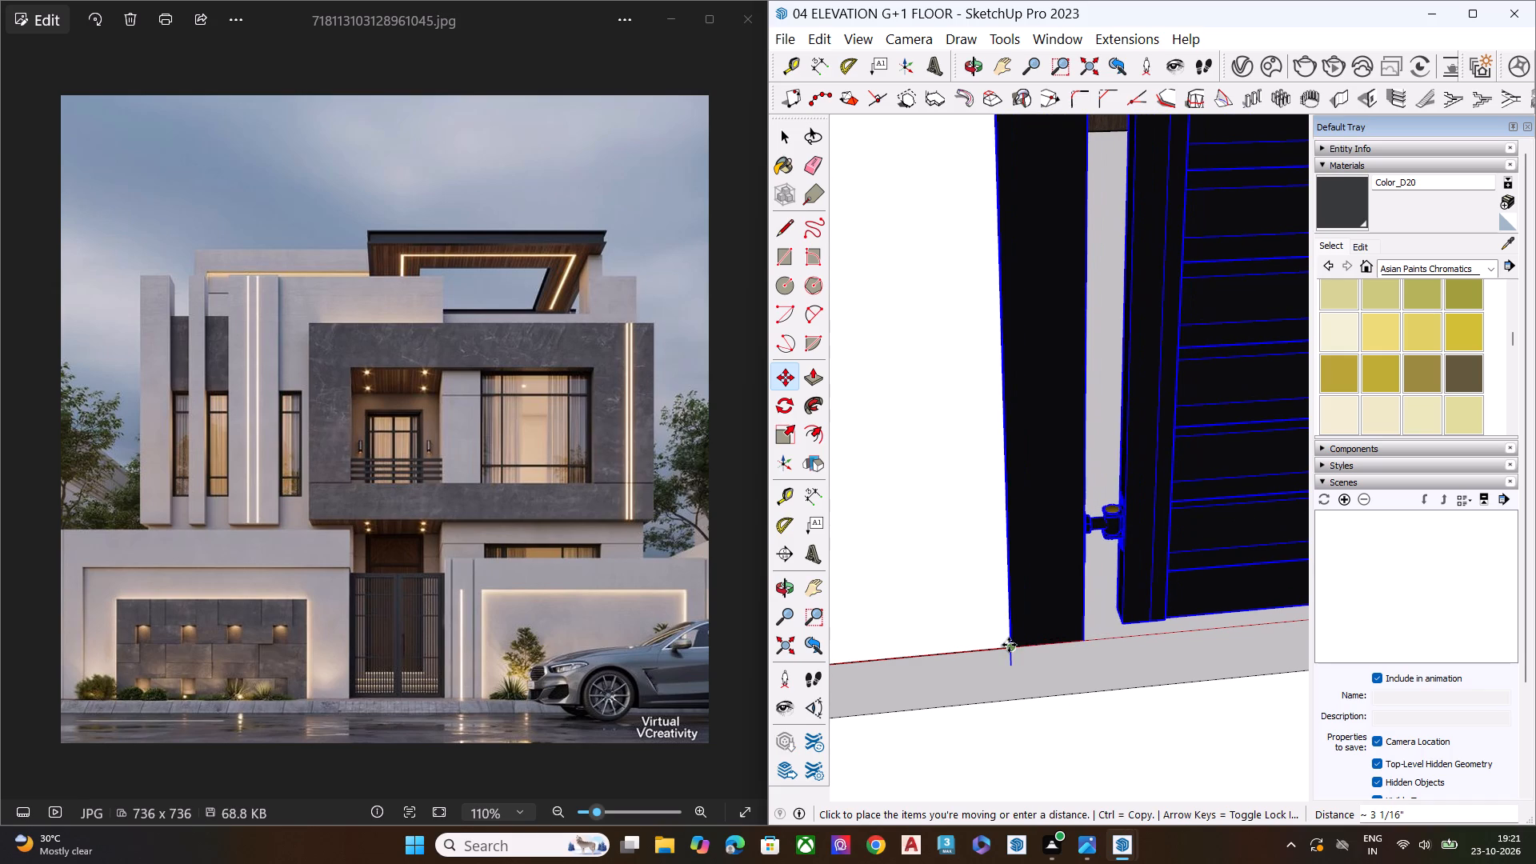
pyautogui.click(1009, 645)
pyautogui.scroll(-3, 1001, 662)
pyautogui.scroll(1, 1022, 667)
pyautogui.scroll(-10, 1024, 668)
pyautogui.scroll(1, 1065, 633)
pyautogui.scroll(-4, 1063, 634)
pyautogui.scroll(1, 1058, 638)
pyautogui.scroll(-2, 1054, 641)
pyautogui.moveTo(1053, 667); pyautogui.dragTo(1005, 633, button='middle')
pyautogui.scroll(-1, 1050, 666)
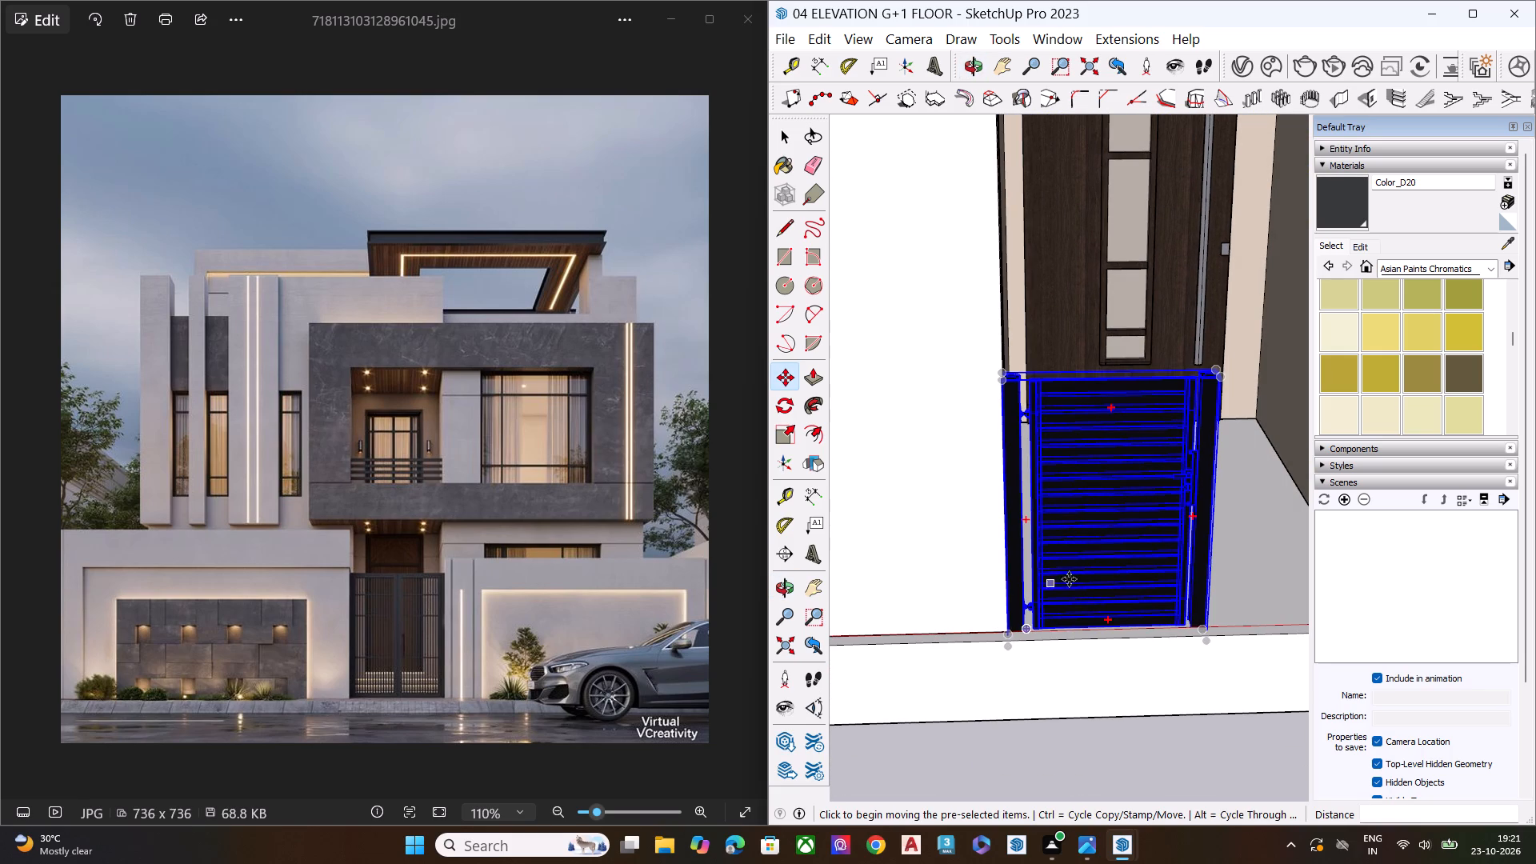
pyautogui.press('space')
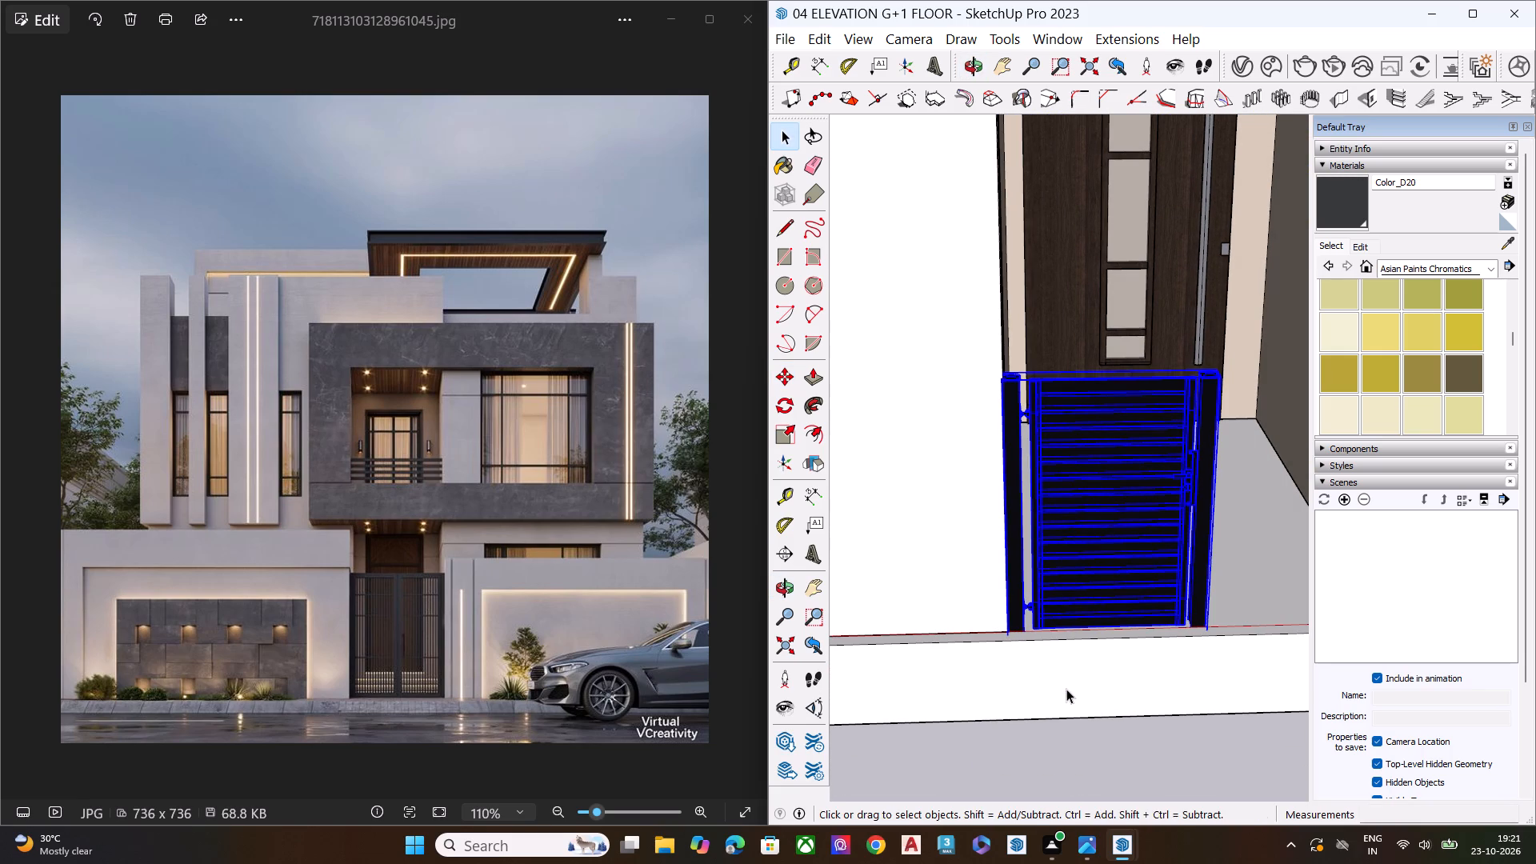
# Scale the gate's width by about 2.00 to fill the opening up to the right boundary wall.
pyautogui.press('s')
pyautogui.scroll(-7, 1060, 489)
pyautogui.scroll(5, 1138, 438)
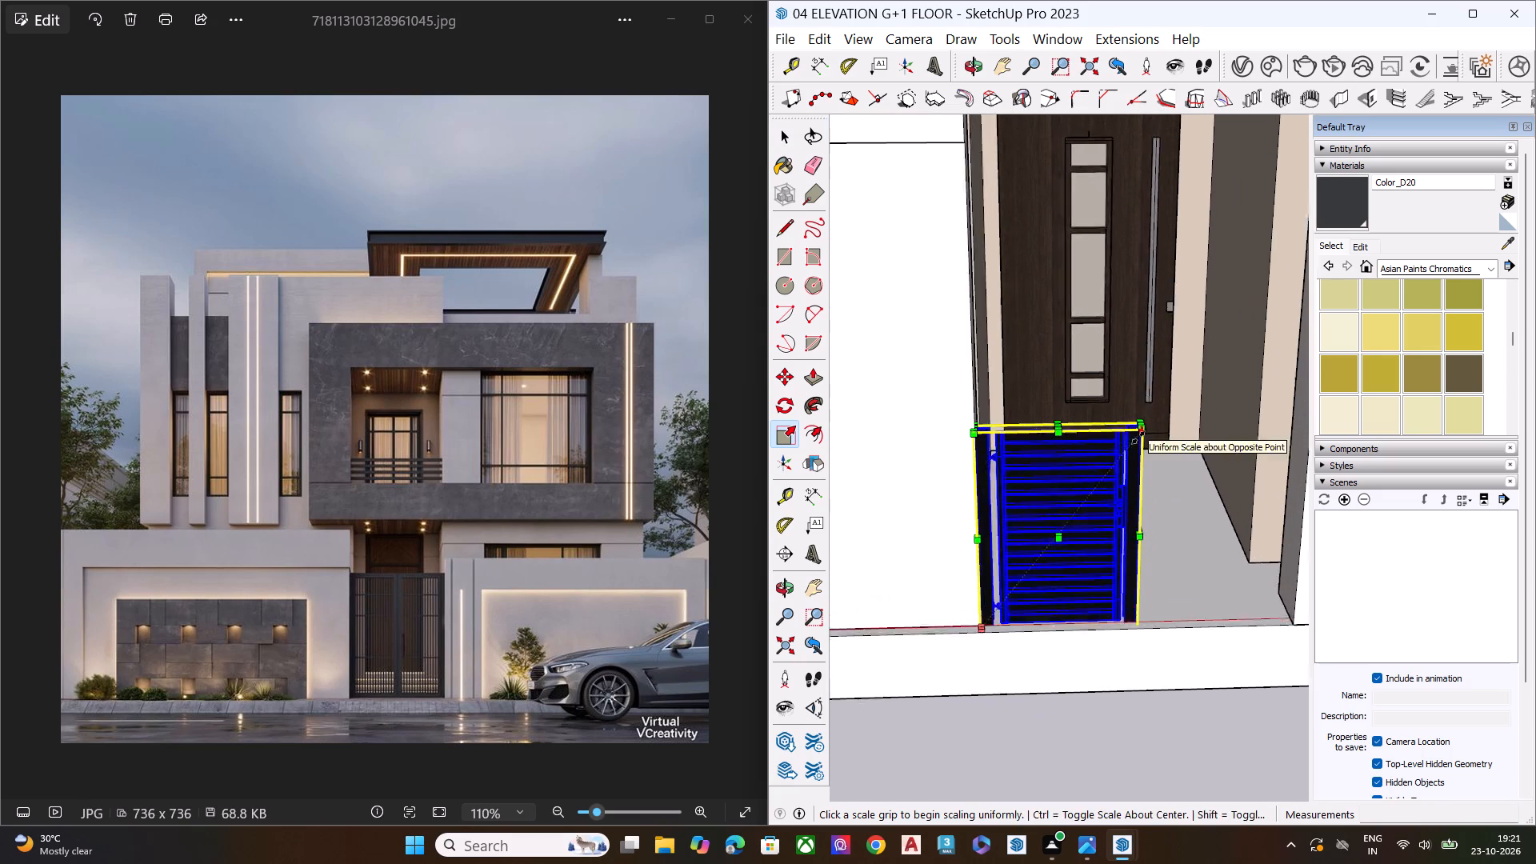
pyautogui.scroll(1, 1138, 438)
pyautogui.scroll(1, 1158, 534)
pyautogui.moveTo(1158, 534); pyautogui.dragTo(1087, 570, button='middle')
pyautogui.scroll(3, 1086, 570)
pyautogui.click(1081, 587)
pyautogui.scroll(-4, 1147, 540)
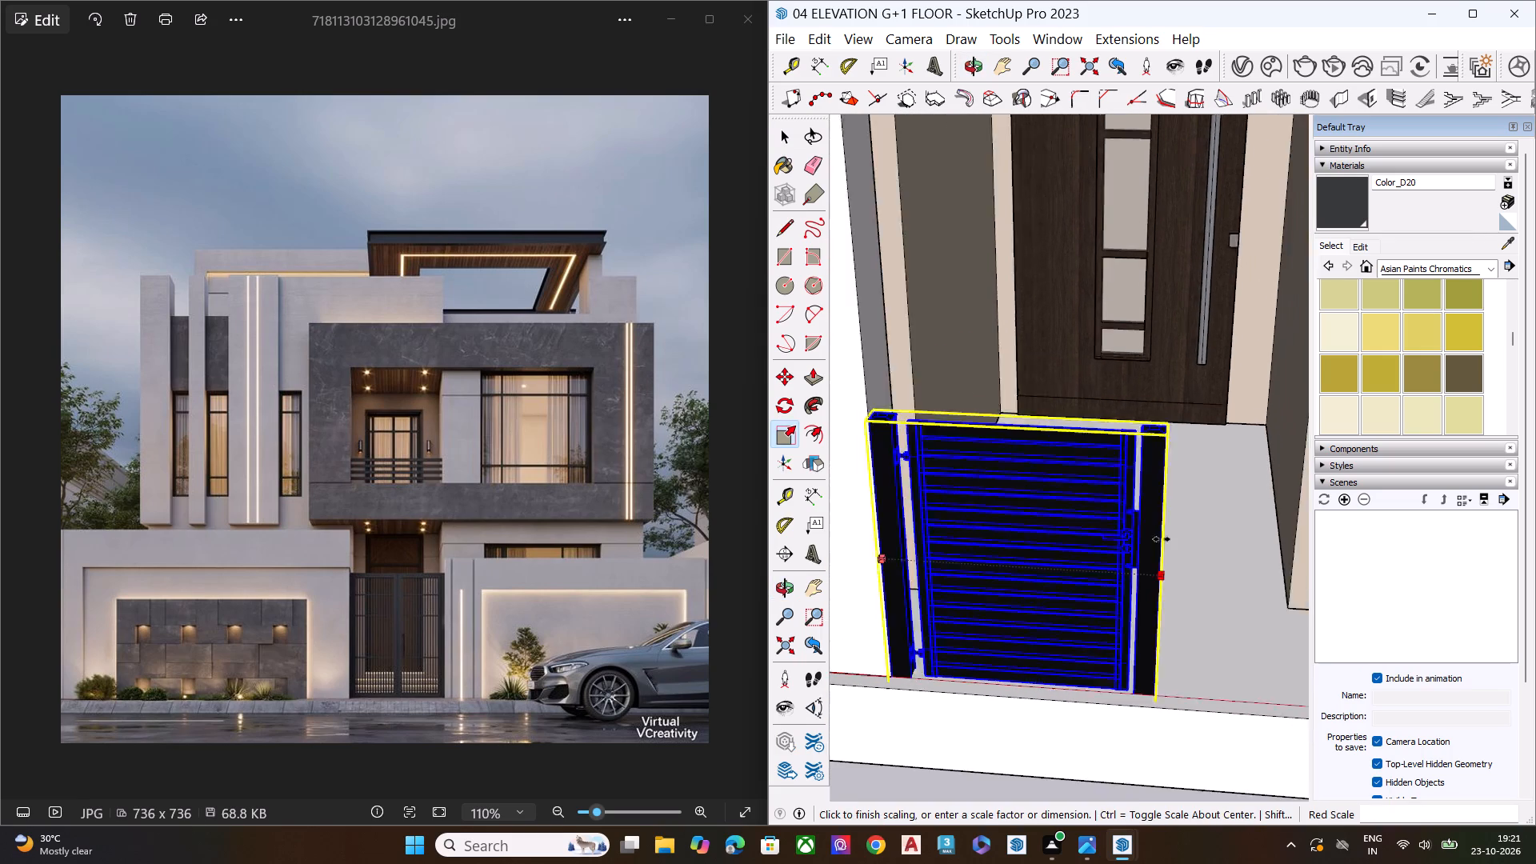
pyautogui.scroll(-4, 1162, 539)
pyautogui.click(1290, 602)
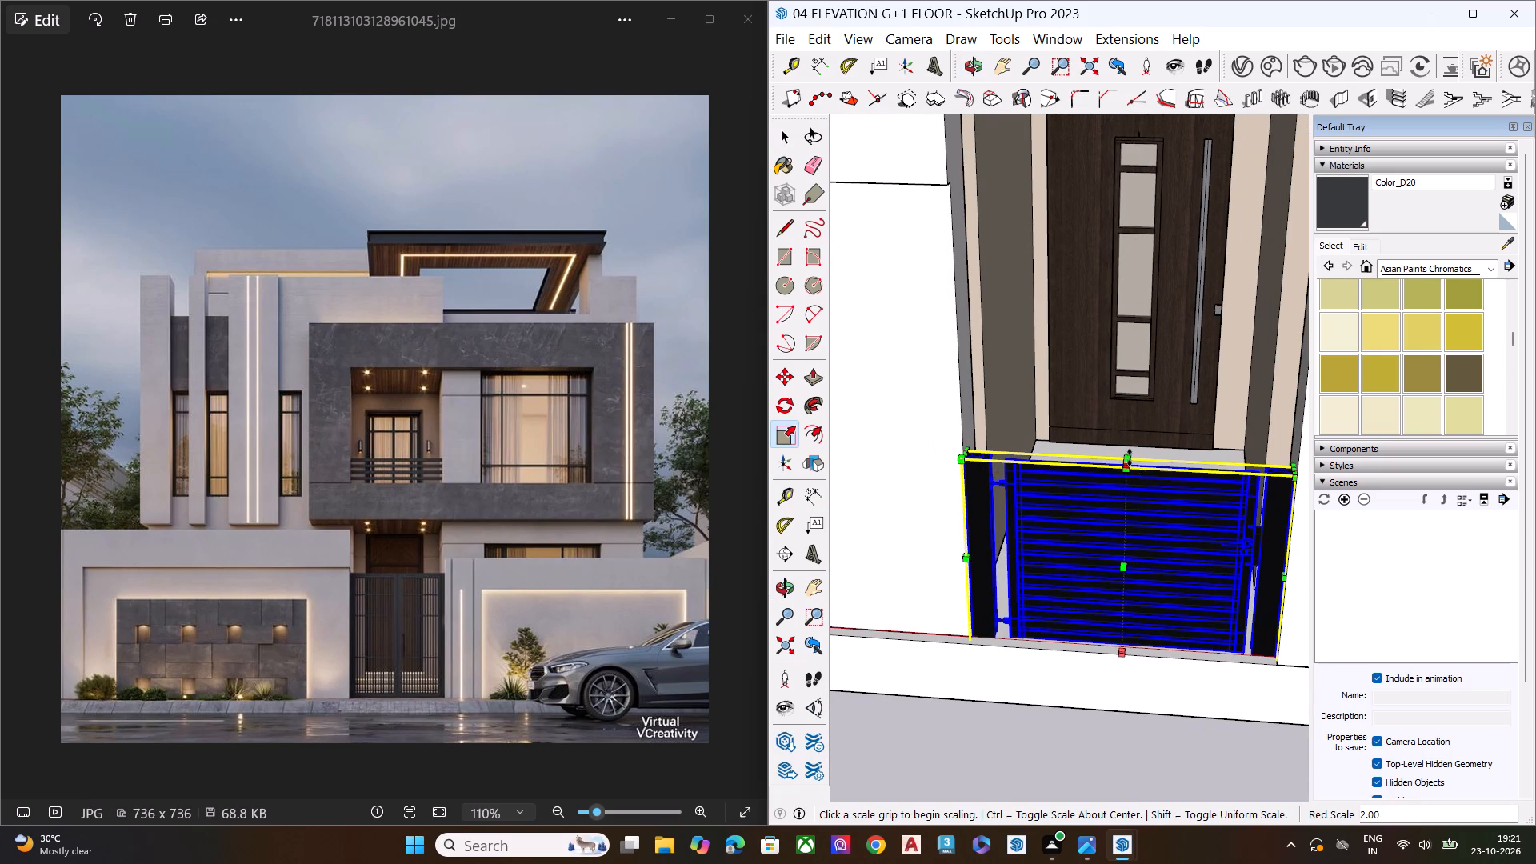
# Scale the gate's height by about 2.19, up to the horizontal edge line on the left boundary wall, and deselect it.
pyautogui.click(1130, 457)
pyautogui.scroll(-6, 1112, 422)
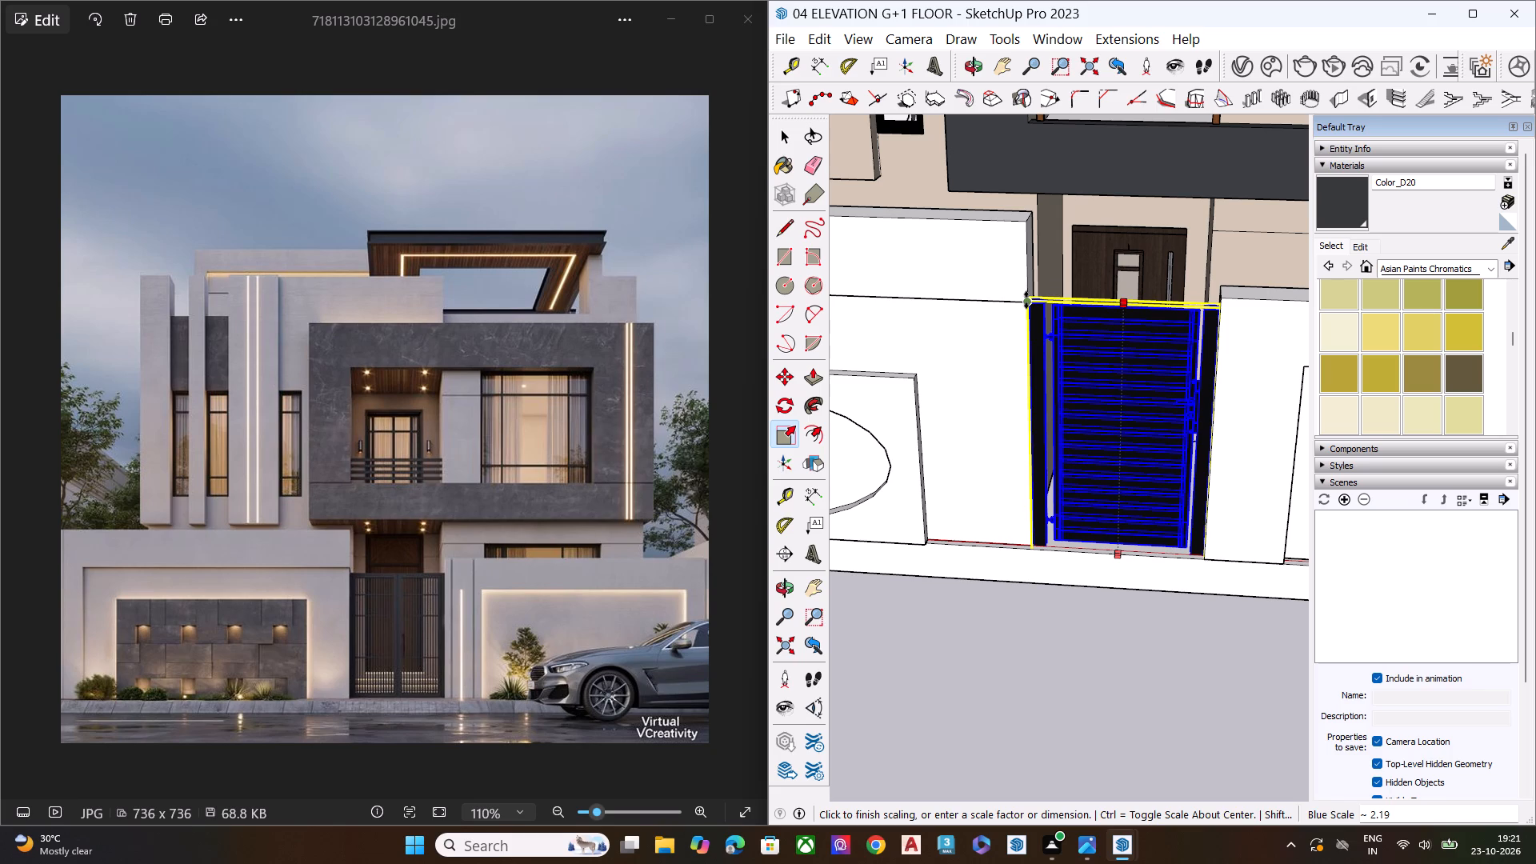
pyautogui.click(1026, 301)
pyautogui.moveTo(1057, 455); pyautogui.dragTo(1145, 216, button='middle')
pyautogui.press('space')
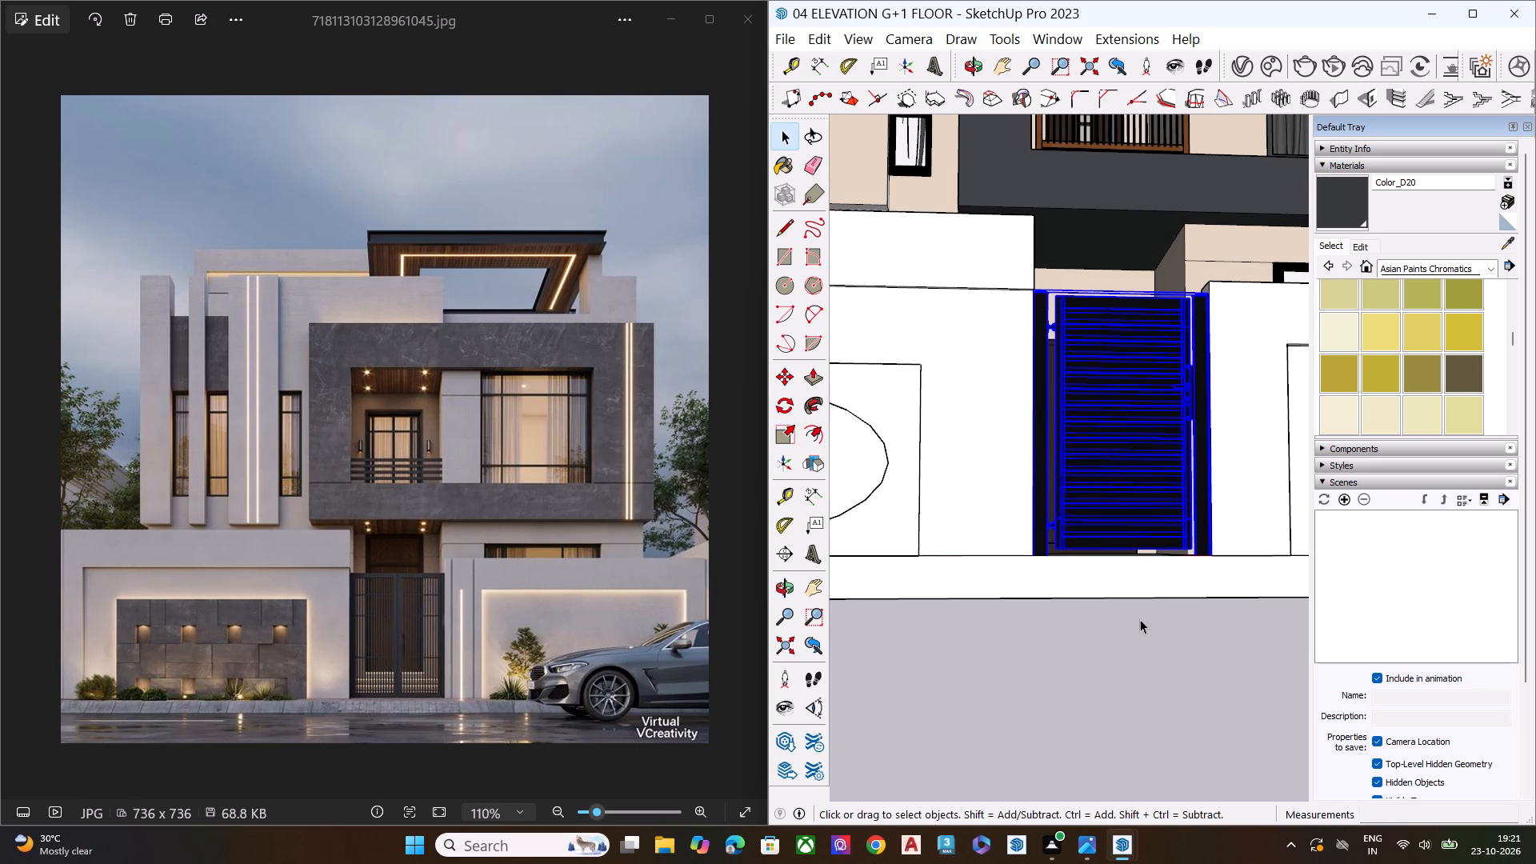
pyautogui.click(1086, 638)
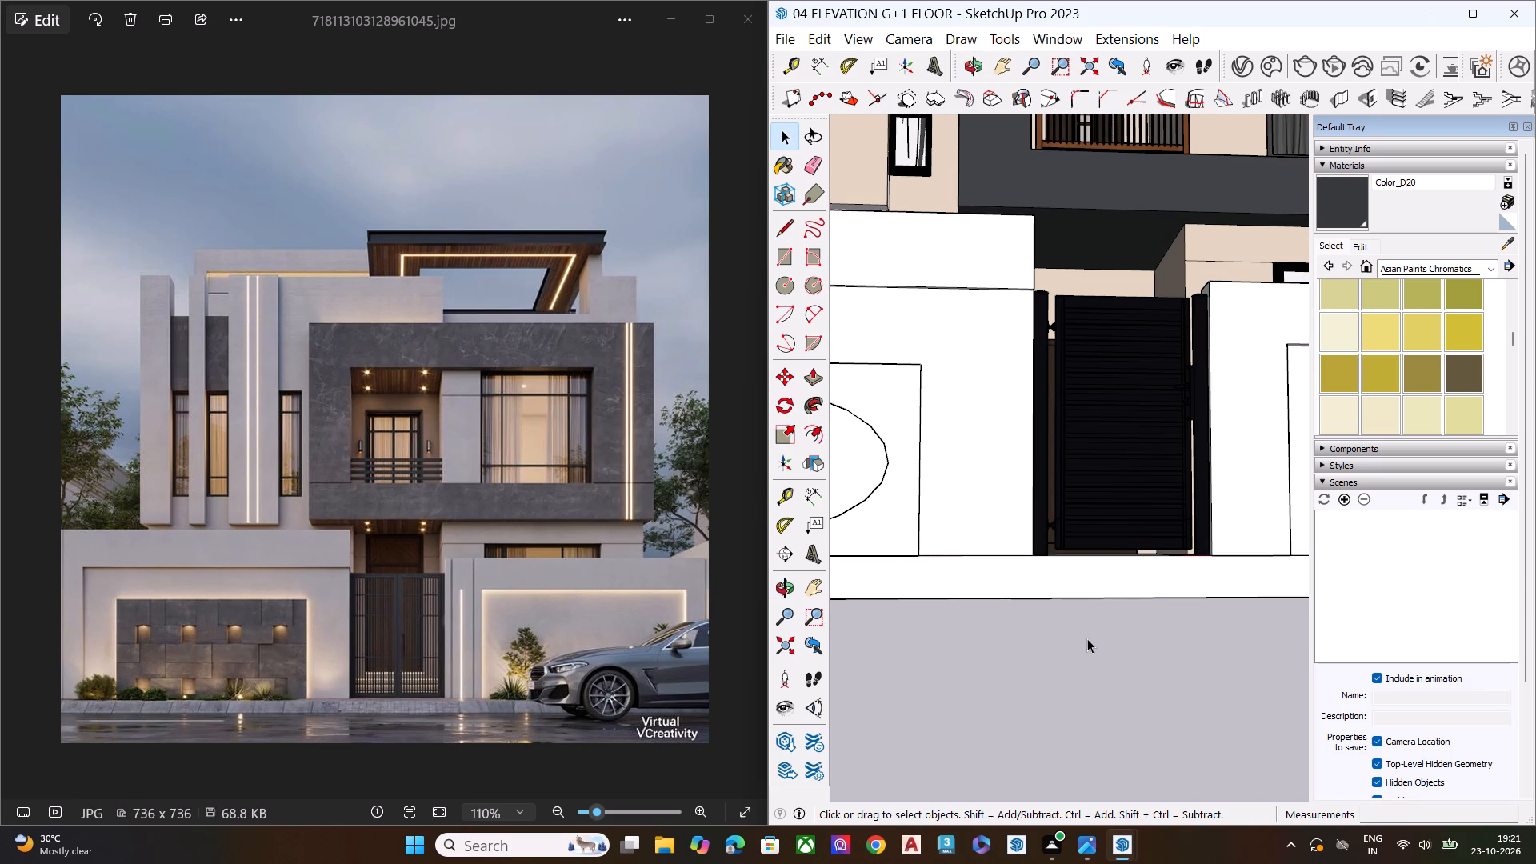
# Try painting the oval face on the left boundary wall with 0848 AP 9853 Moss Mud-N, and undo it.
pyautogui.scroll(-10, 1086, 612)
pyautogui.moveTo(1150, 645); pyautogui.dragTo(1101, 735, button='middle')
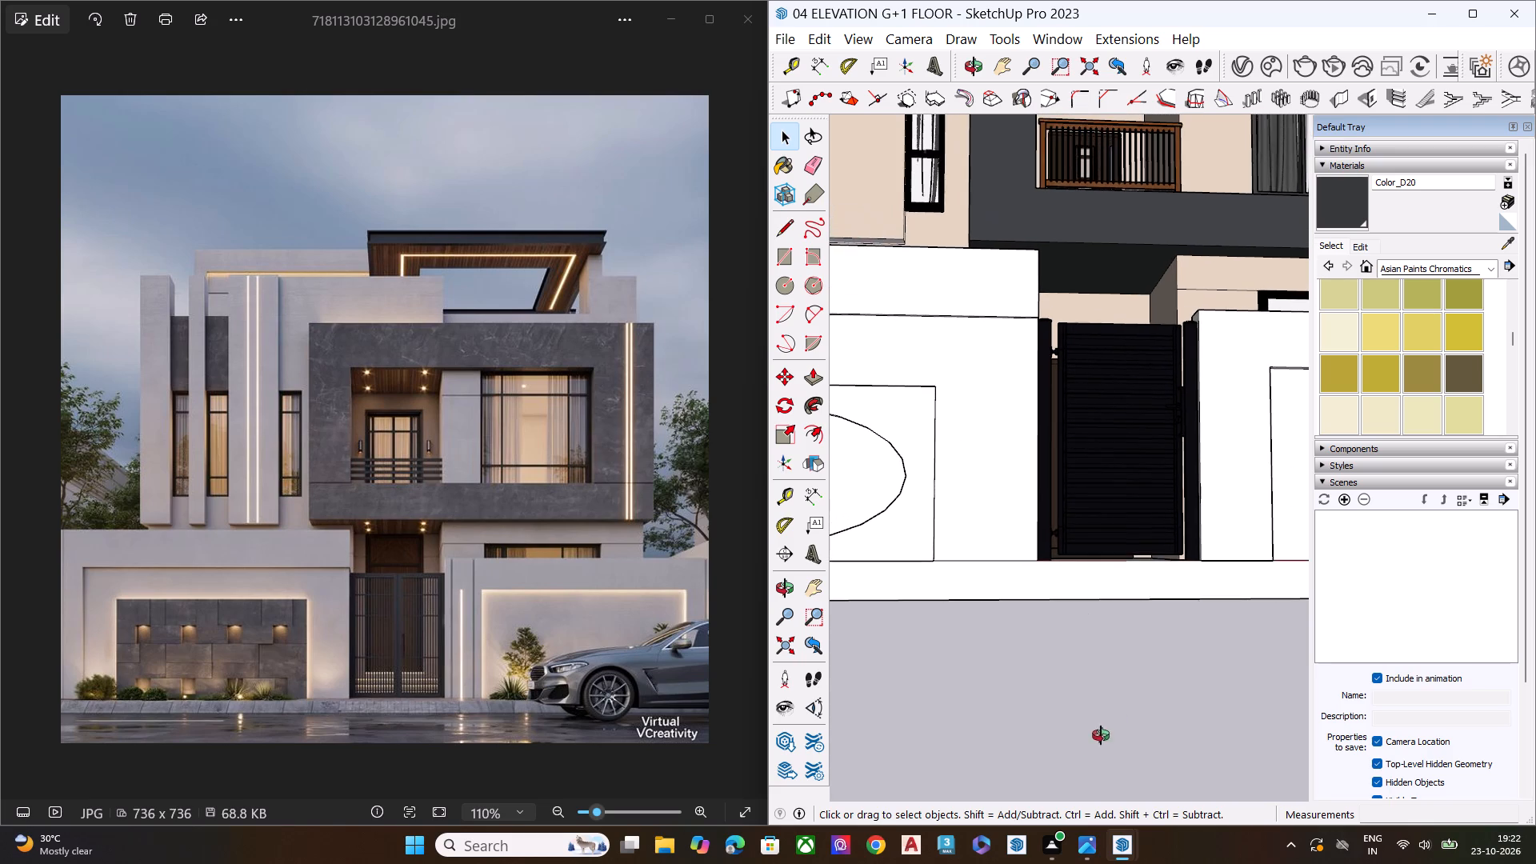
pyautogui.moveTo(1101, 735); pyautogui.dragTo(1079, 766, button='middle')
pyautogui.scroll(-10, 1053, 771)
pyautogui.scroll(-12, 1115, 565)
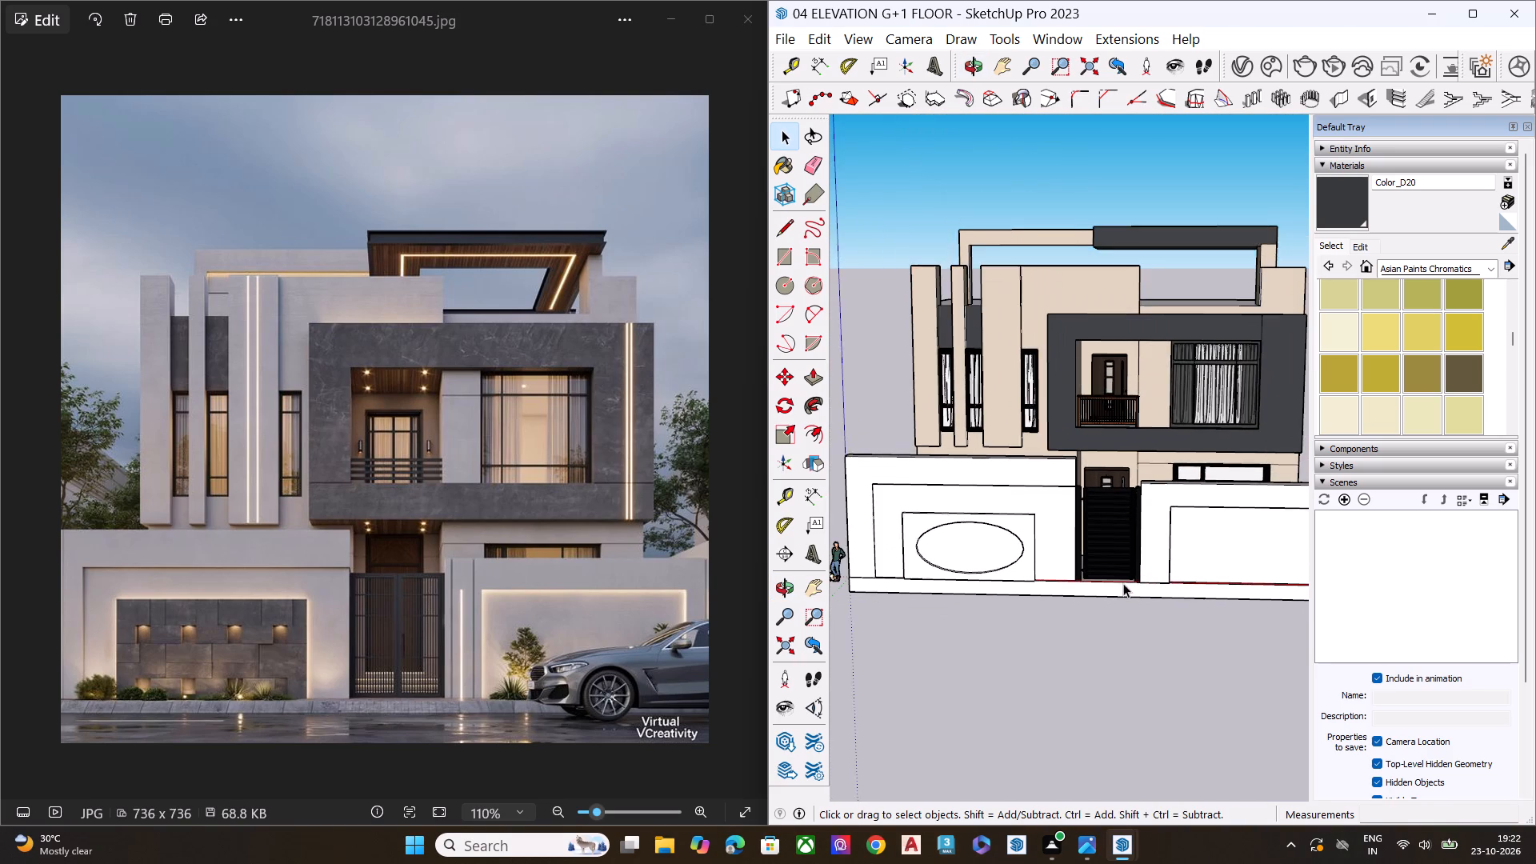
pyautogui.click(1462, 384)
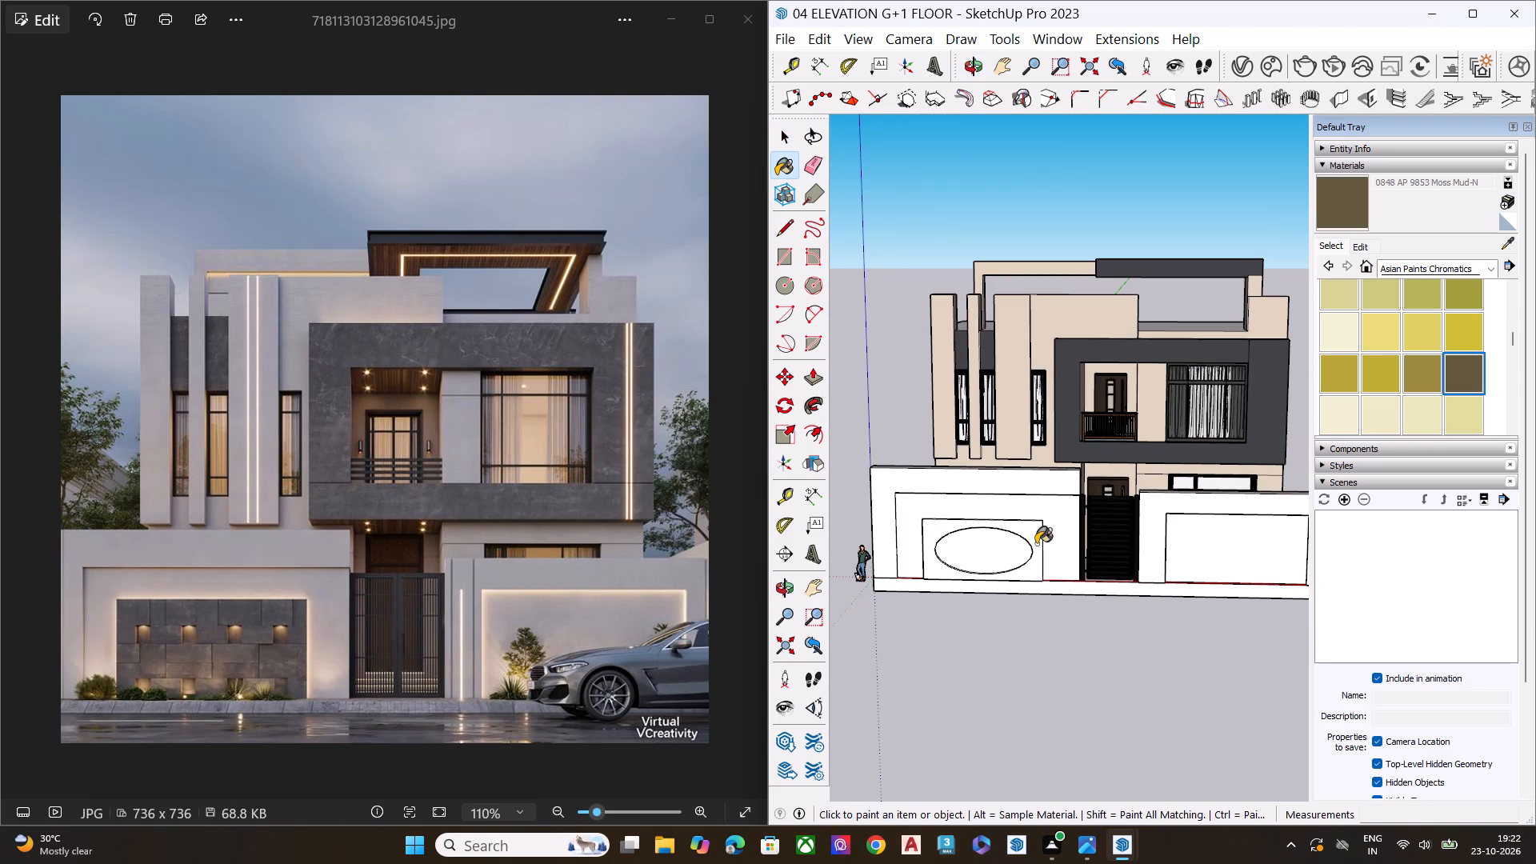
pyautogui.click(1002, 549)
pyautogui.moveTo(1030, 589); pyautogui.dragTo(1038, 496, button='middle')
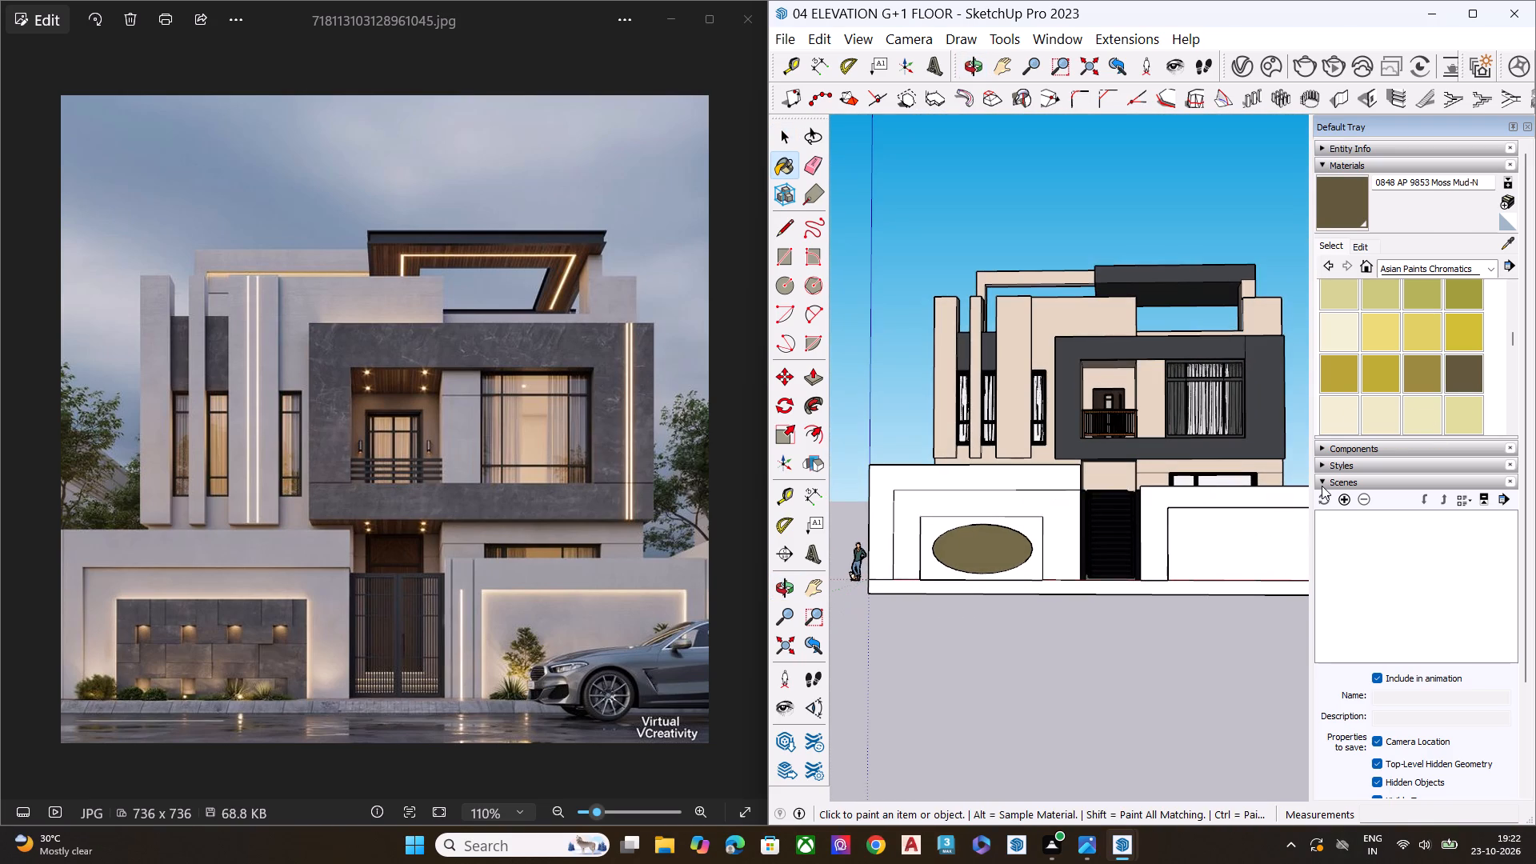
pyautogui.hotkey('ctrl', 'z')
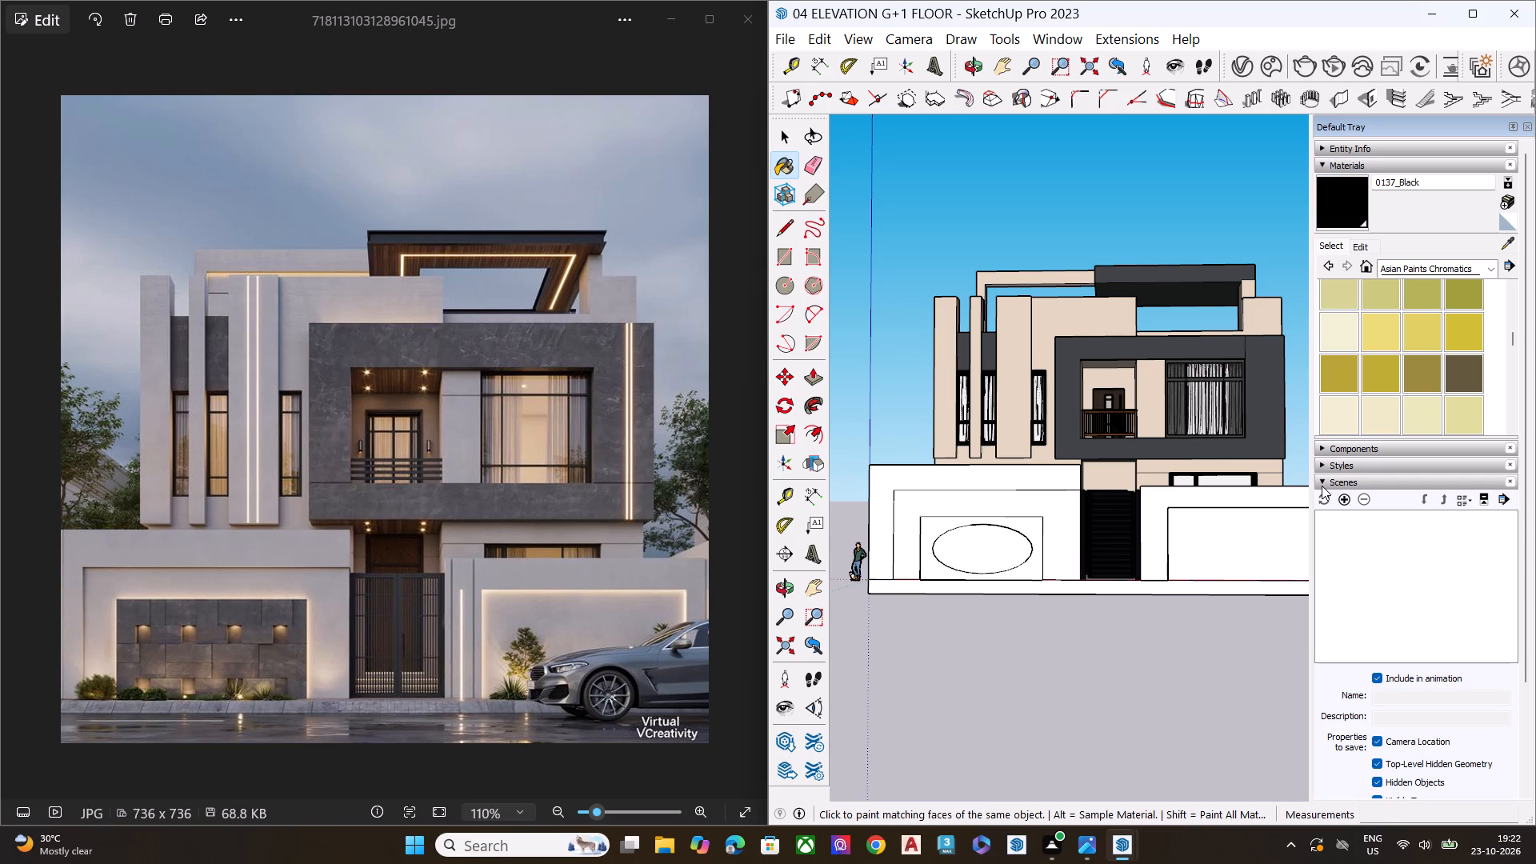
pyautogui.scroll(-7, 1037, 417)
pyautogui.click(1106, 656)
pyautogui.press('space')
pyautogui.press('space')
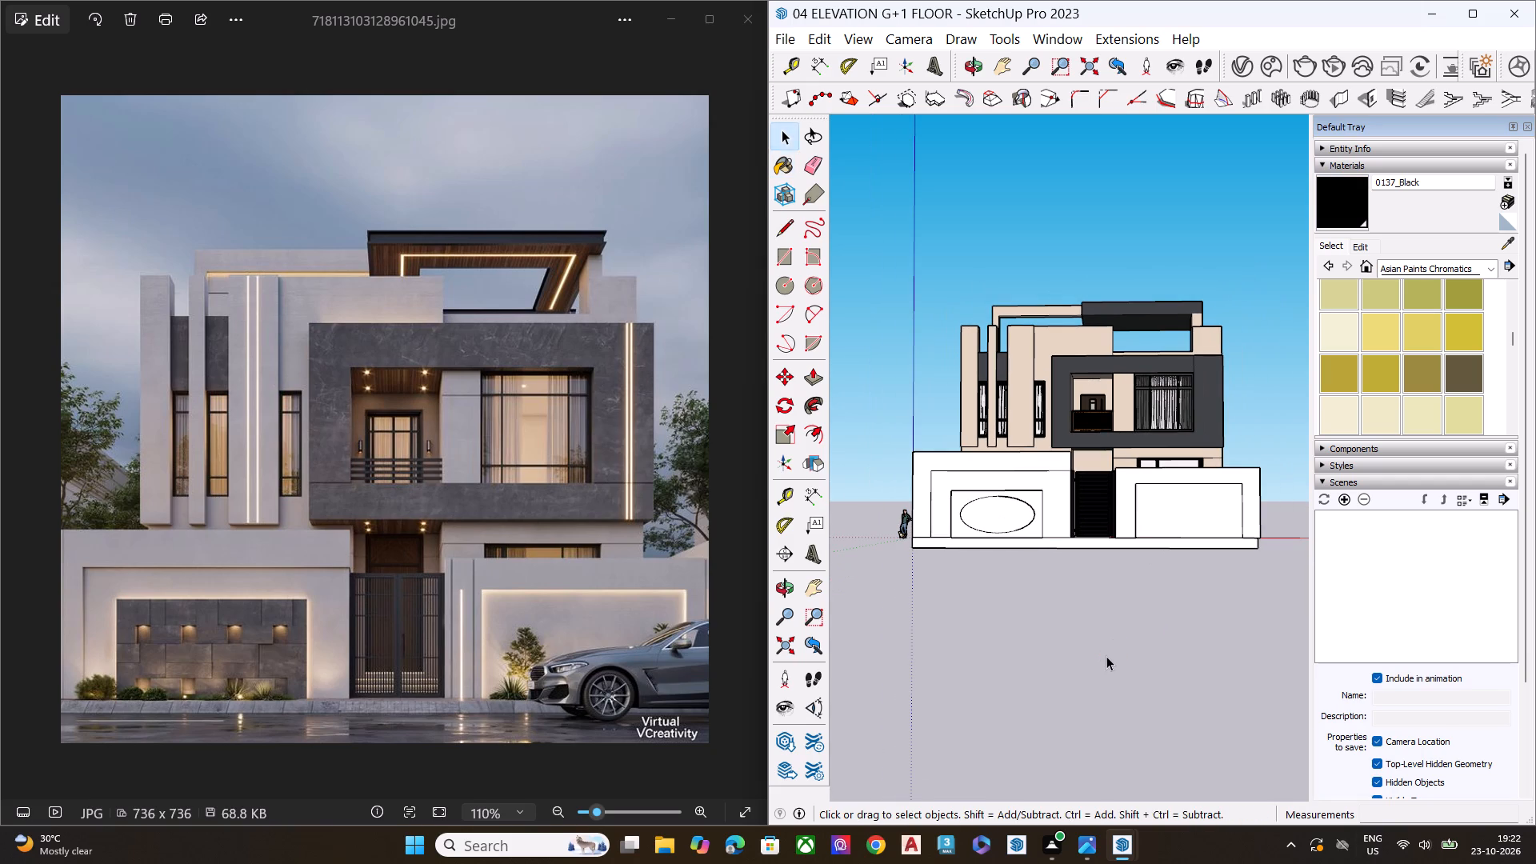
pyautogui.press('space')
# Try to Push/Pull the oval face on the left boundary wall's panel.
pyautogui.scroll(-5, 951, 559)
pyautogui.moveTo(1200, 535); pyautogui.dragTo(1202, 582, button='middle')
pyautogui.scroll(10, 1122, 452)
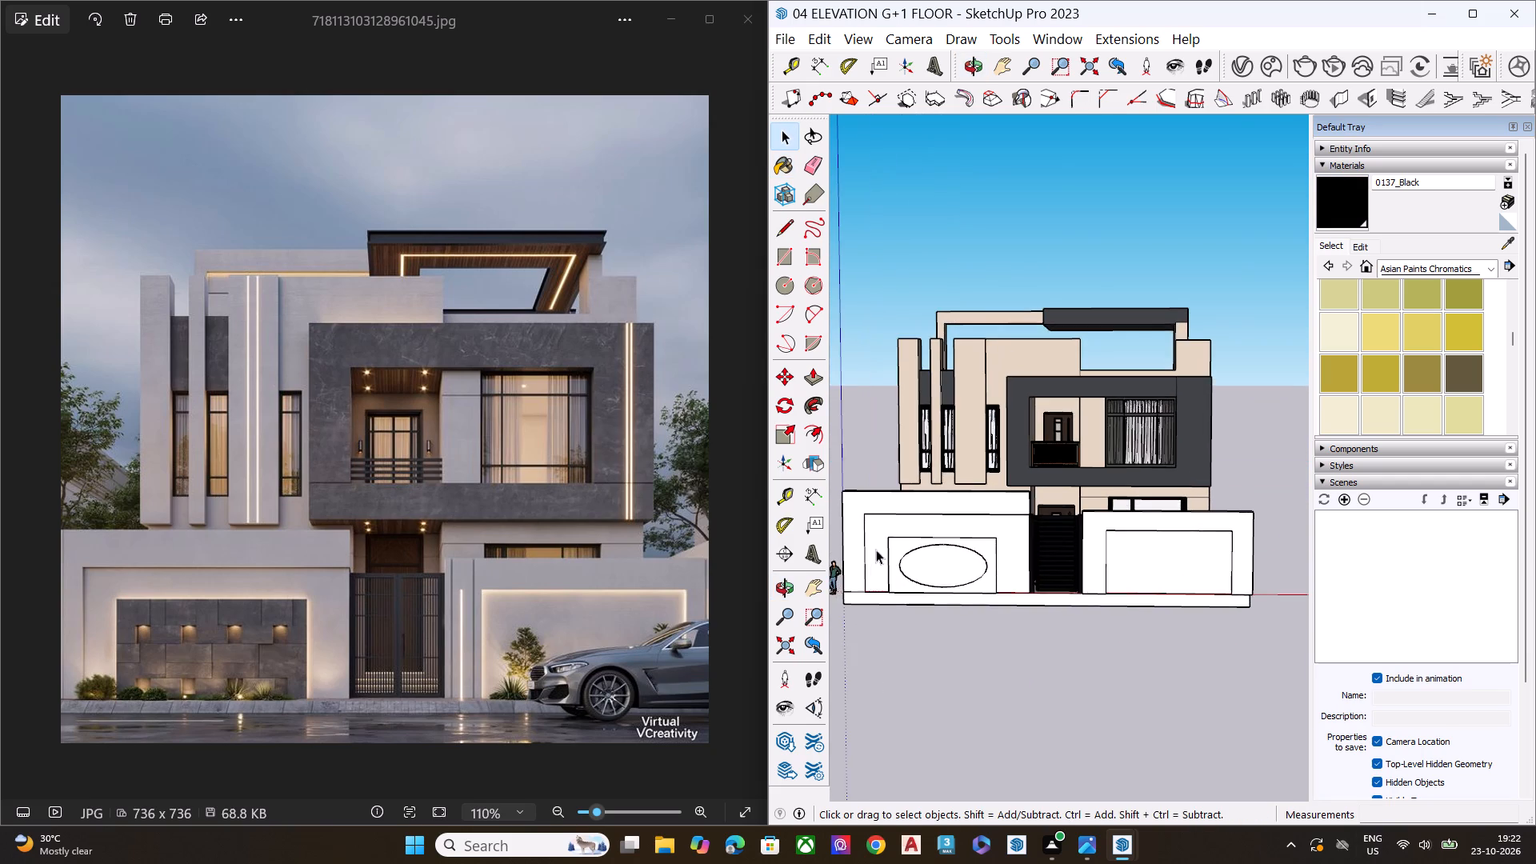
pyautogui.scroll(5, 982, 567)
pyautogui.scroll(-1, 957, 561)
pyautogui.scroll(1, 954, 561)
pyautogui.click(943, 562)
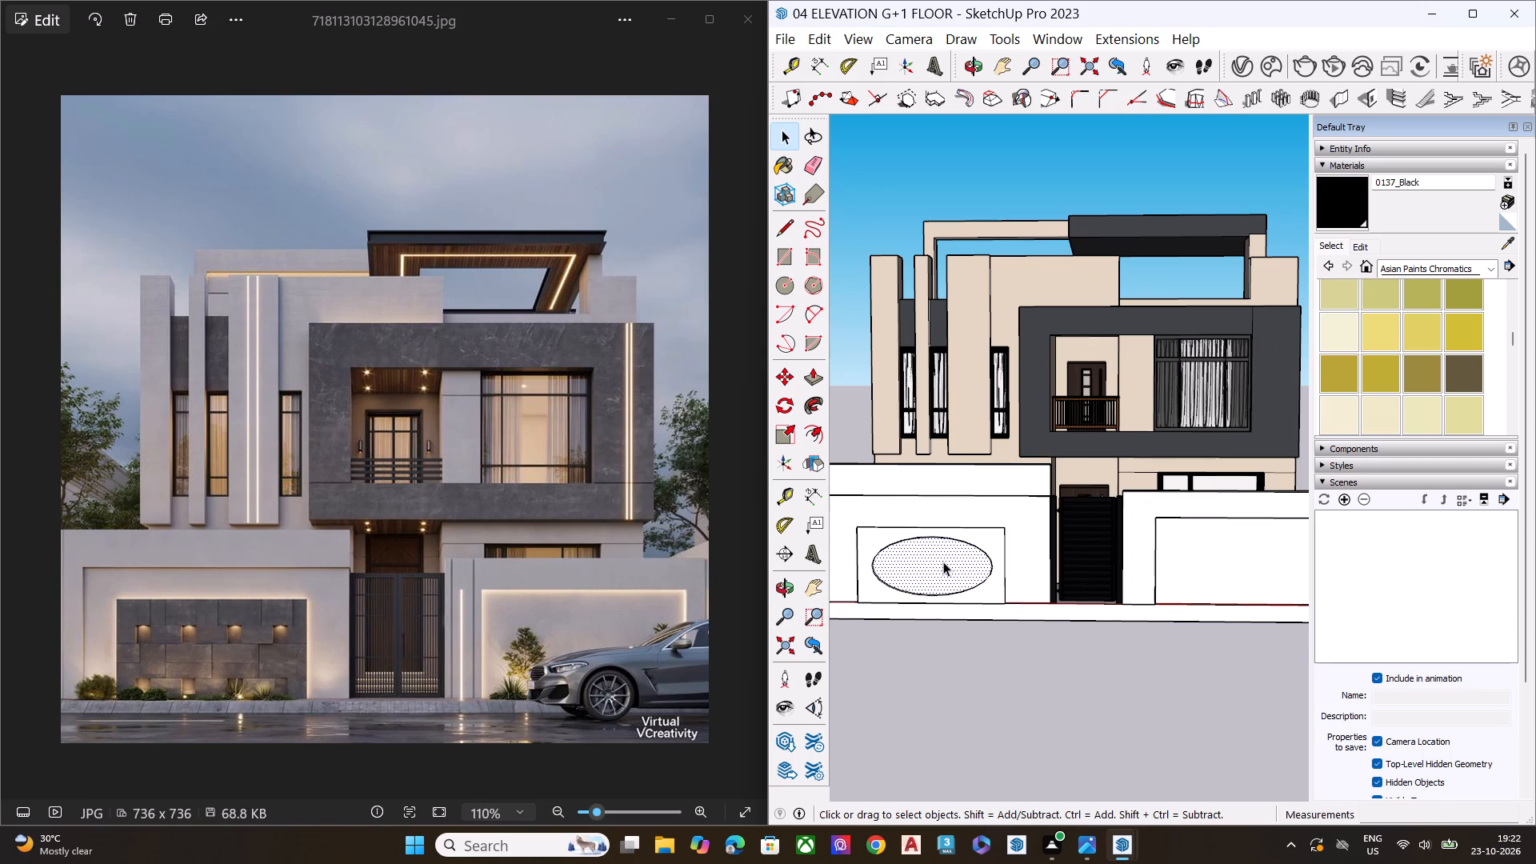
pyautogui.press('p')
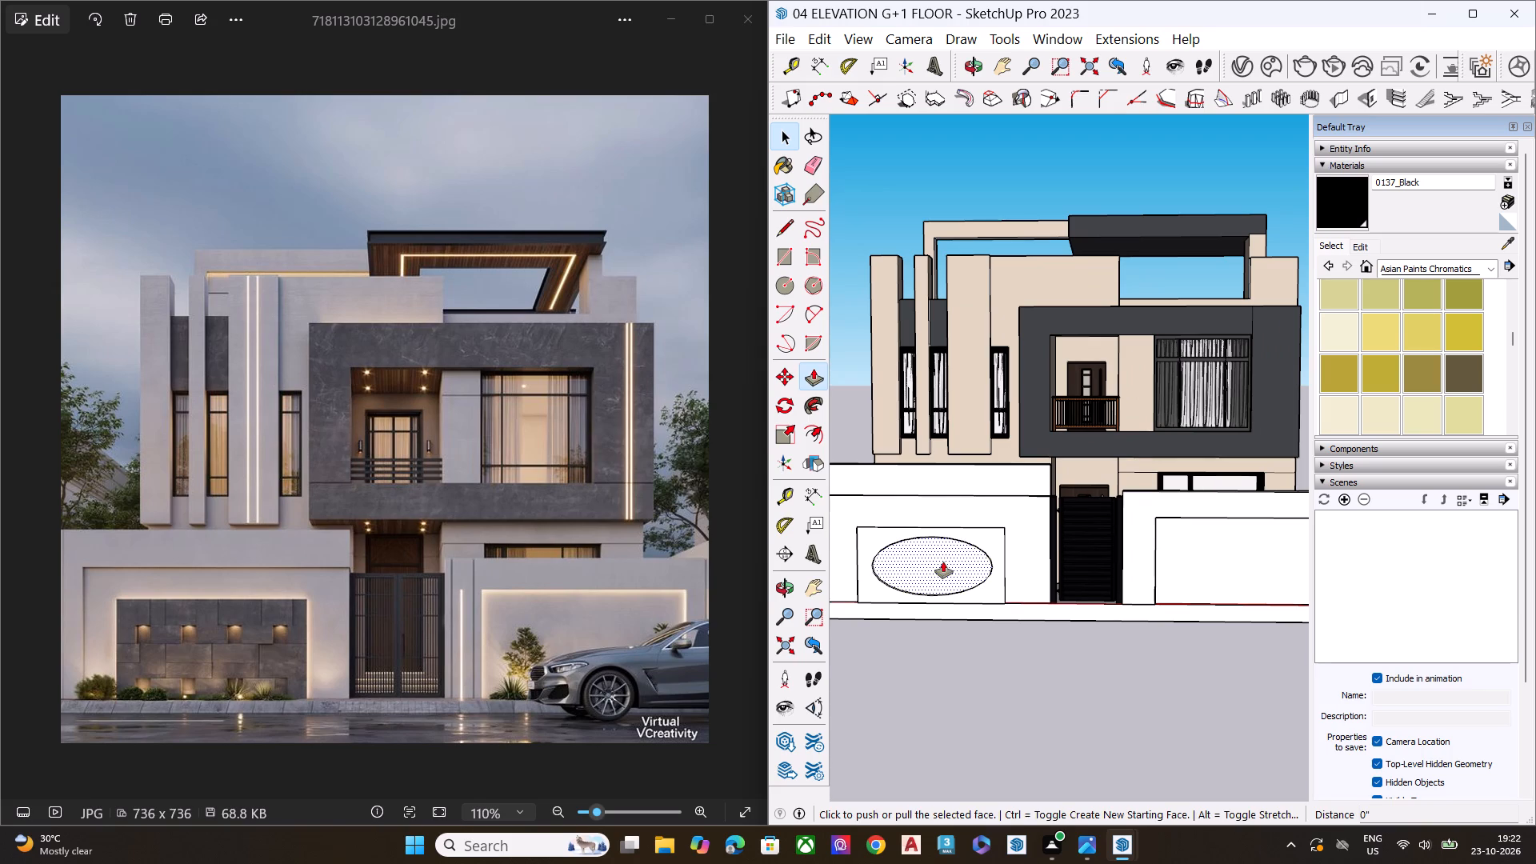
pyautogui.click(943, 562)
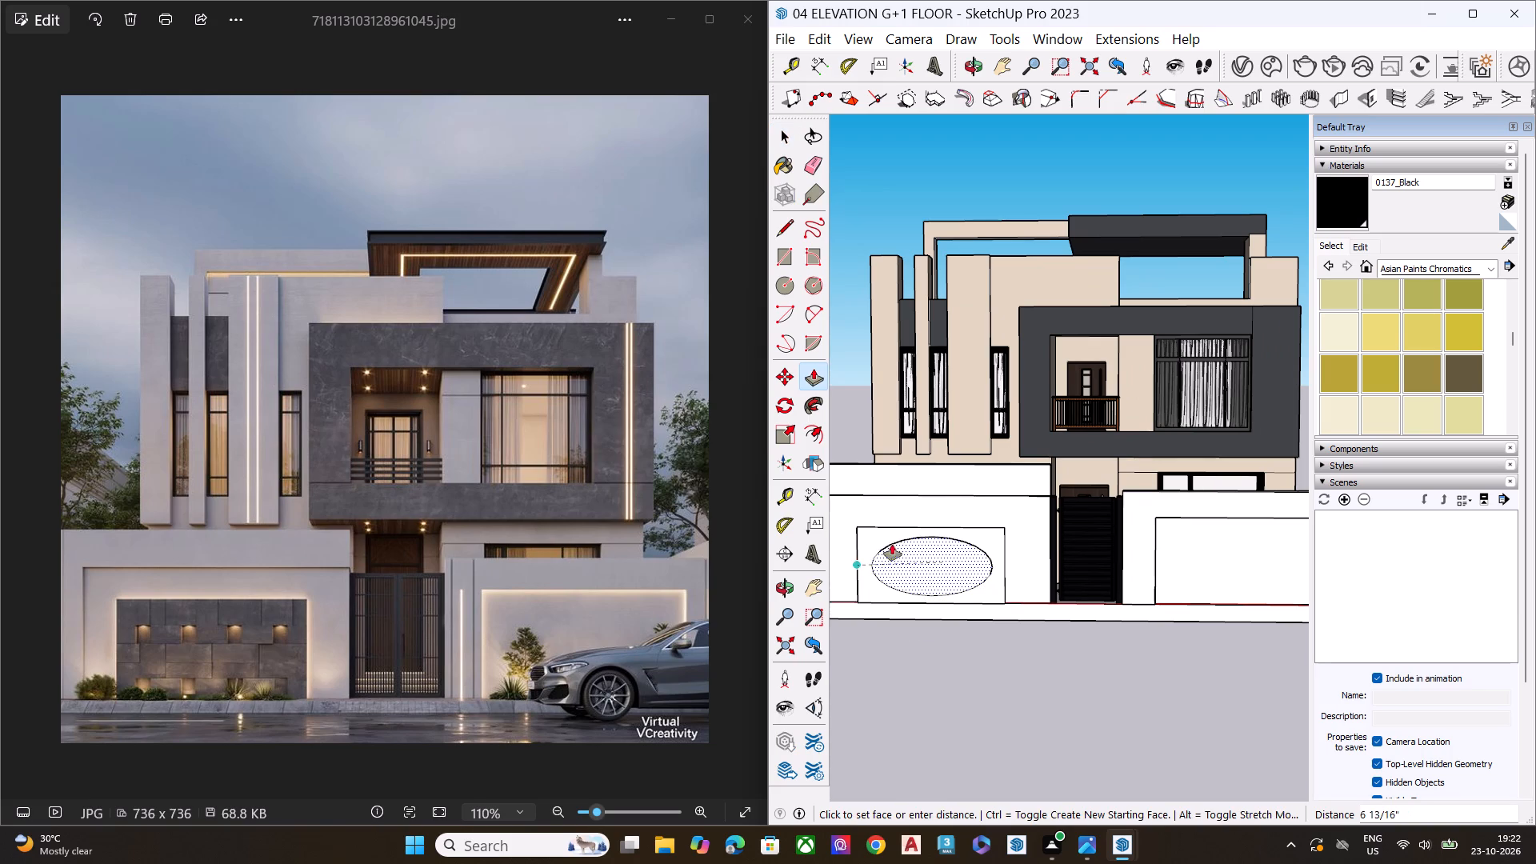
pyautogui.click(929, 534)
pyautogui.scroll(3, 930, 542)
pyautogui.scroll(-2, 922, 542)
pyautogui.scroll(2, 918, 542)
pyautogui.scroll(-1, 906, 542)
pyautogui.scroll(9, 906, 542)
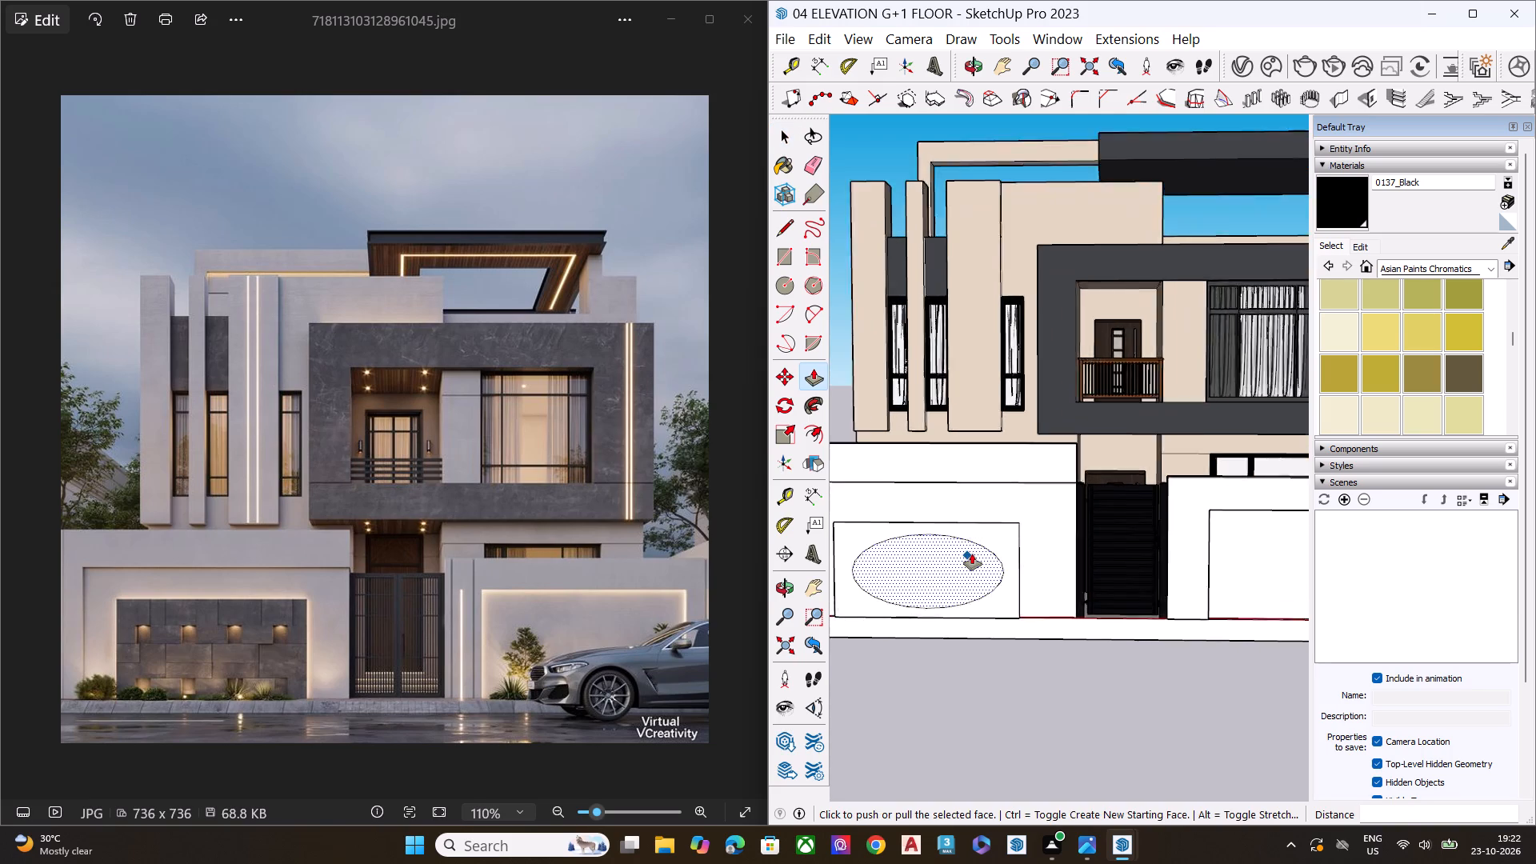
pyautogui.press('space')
# Delete the oval face and its outline from the rectangular panel on the left boundary wall.
pyautogui.click(972, 554)
pyautogui.click(972, 554)
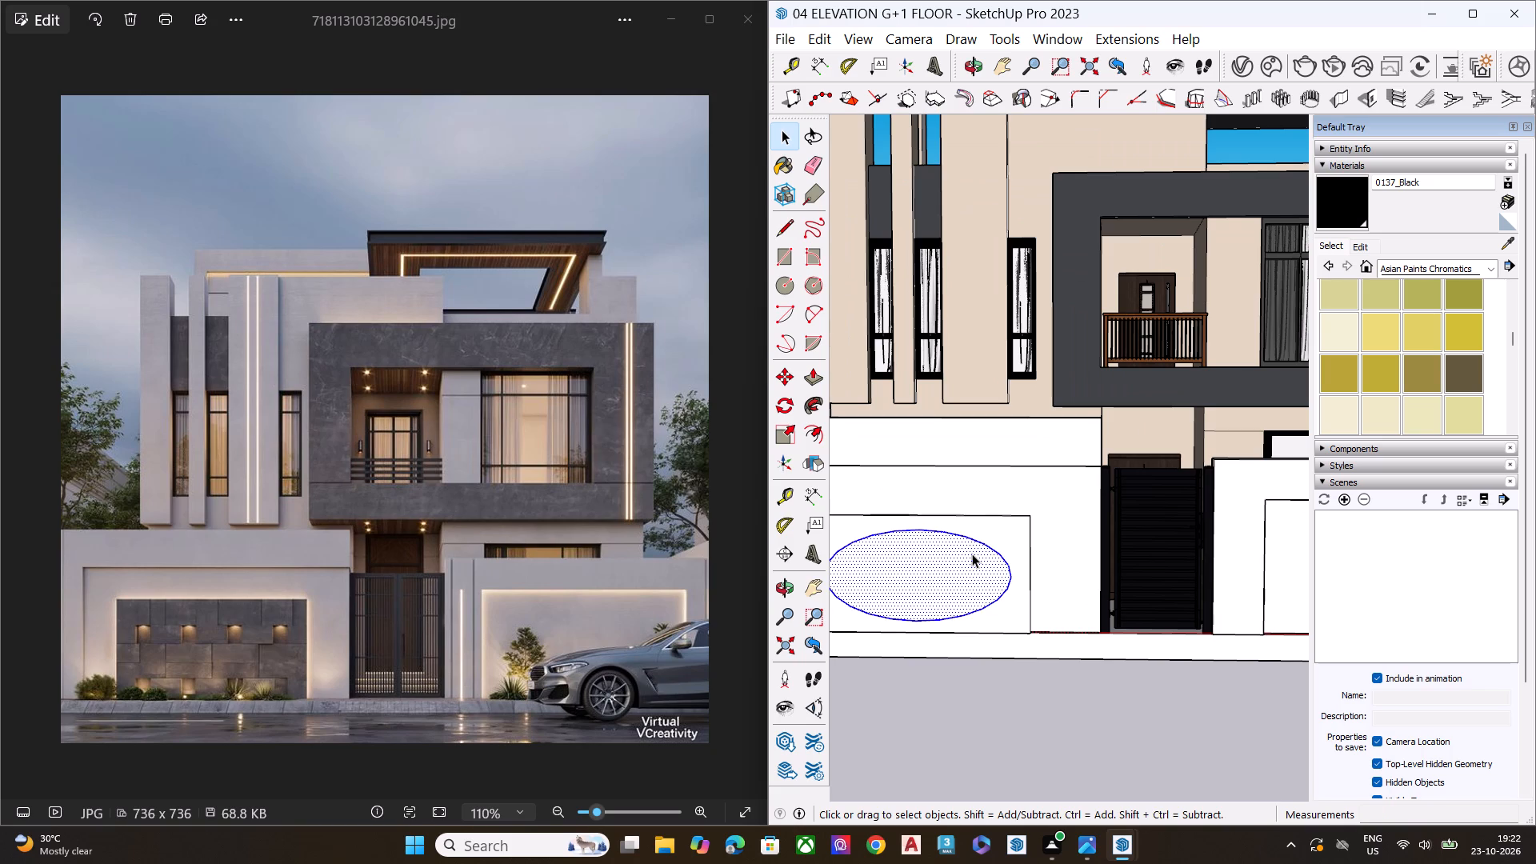
pyautogui.press('Delete')
pyautogui.scroll(-1, 1047, 590)
pyautogui.scroll(1, 1047, 590)
pyautogui.scroll(-7, 1047, 590)
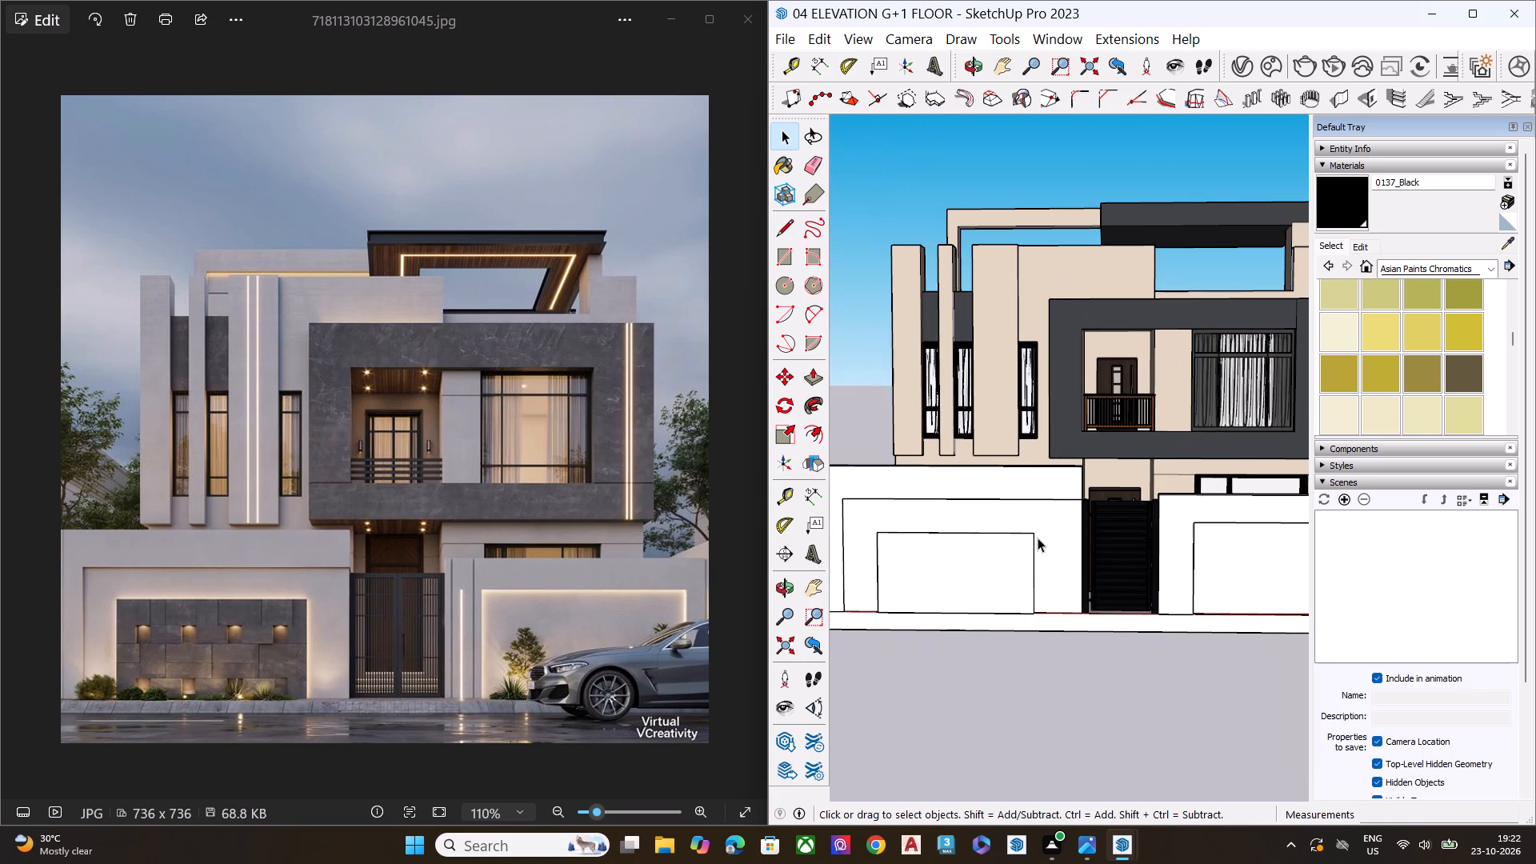
# Paint the left boundary wall's outer face and inner frame and the right boundary wall's frame with 0851 AP 7778 LIMON.
pyautogui.scroll(-7, 1038, 538)
pyautogui.moveTo(1083, 629); pyautogui.dragTo(1100, 558, button='middle')
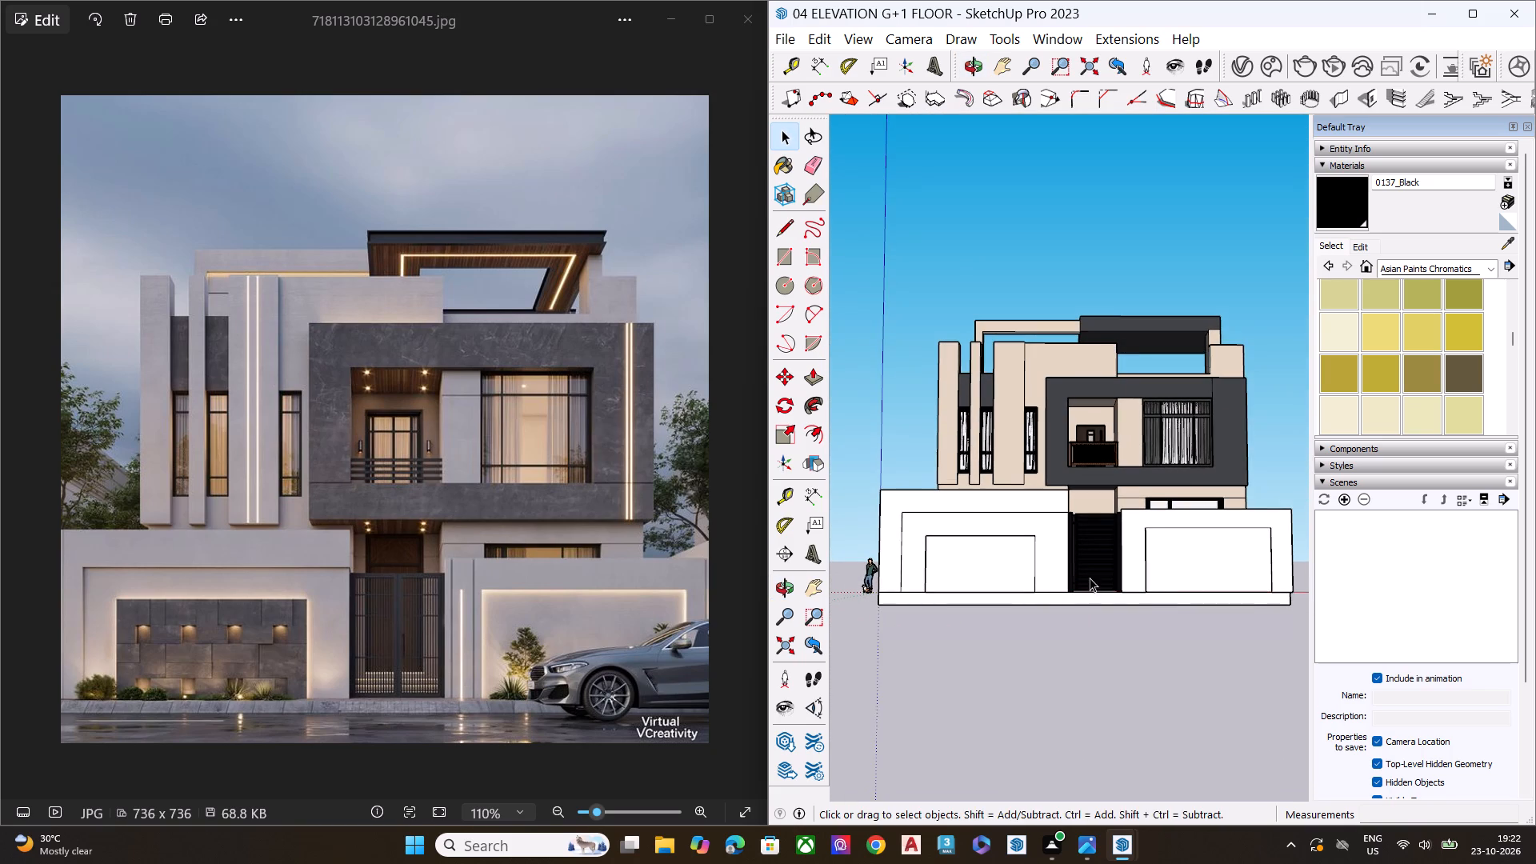
pyautogui.moveTo(998, 565); pyautogui.dragTo(1334, 554, button='middle')
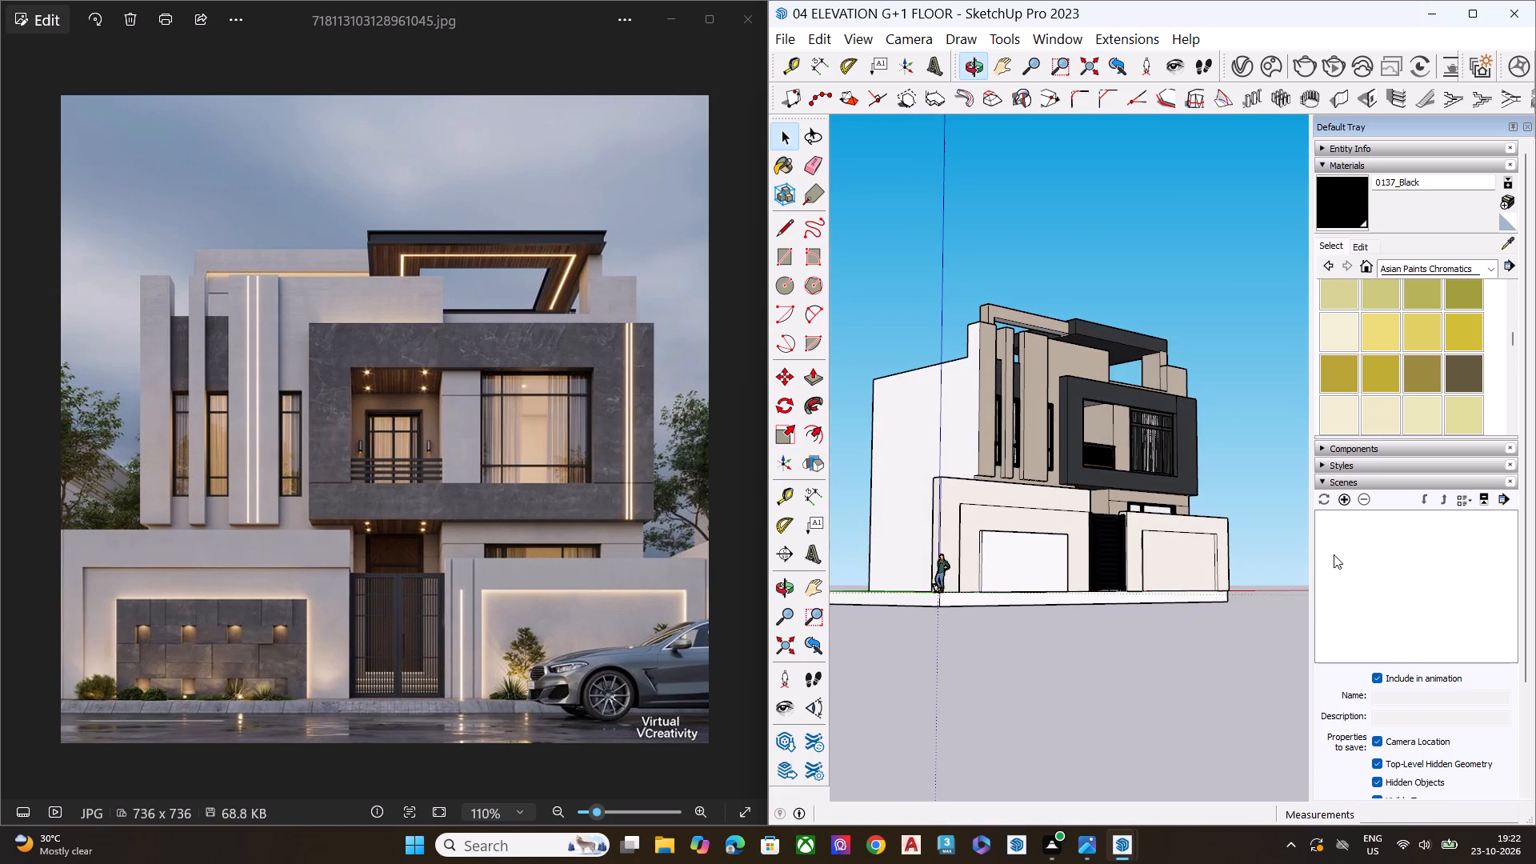
pyautogui.scroll(6, 883, 426)
pyautogui.moveTo(1114, 491); pyautogui.dragTo(1144, 476, button='middle')
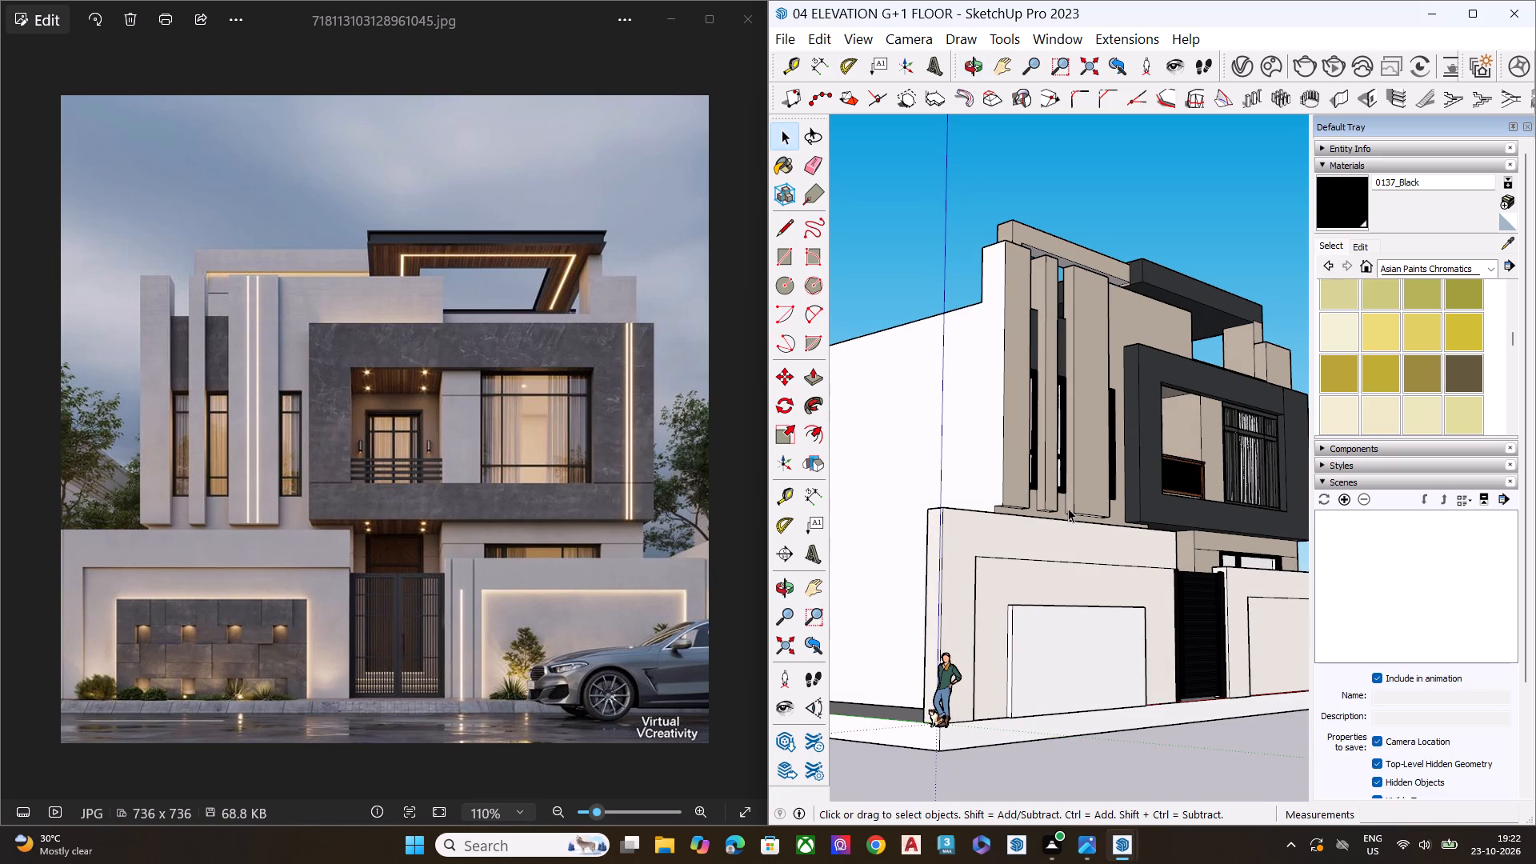
pyautogui.click(1414, 410)
pyautogui.click(1053, 538)
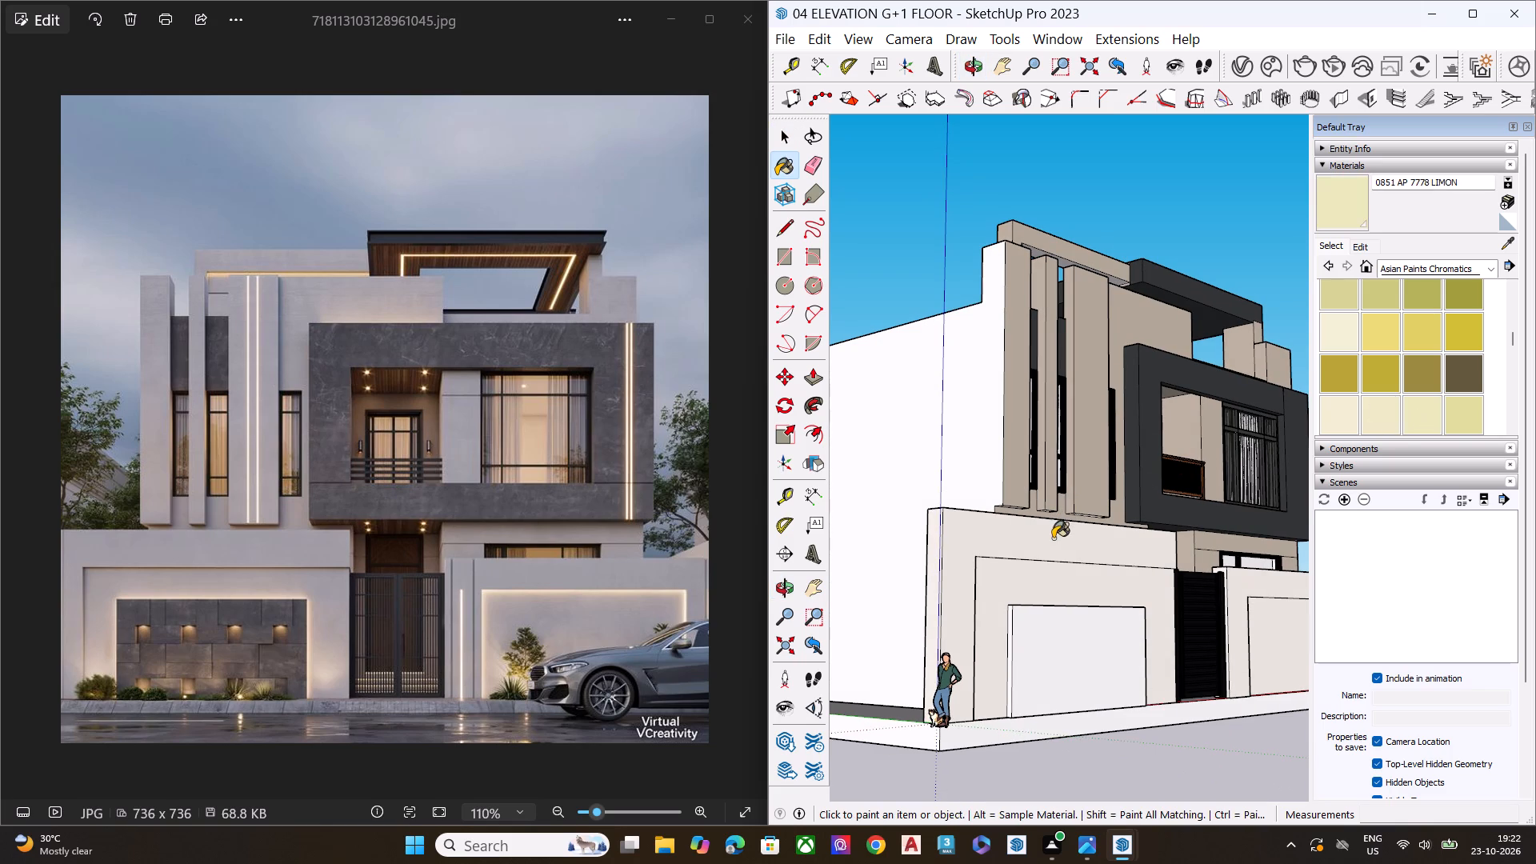
pyautogui.click(1046, 588)
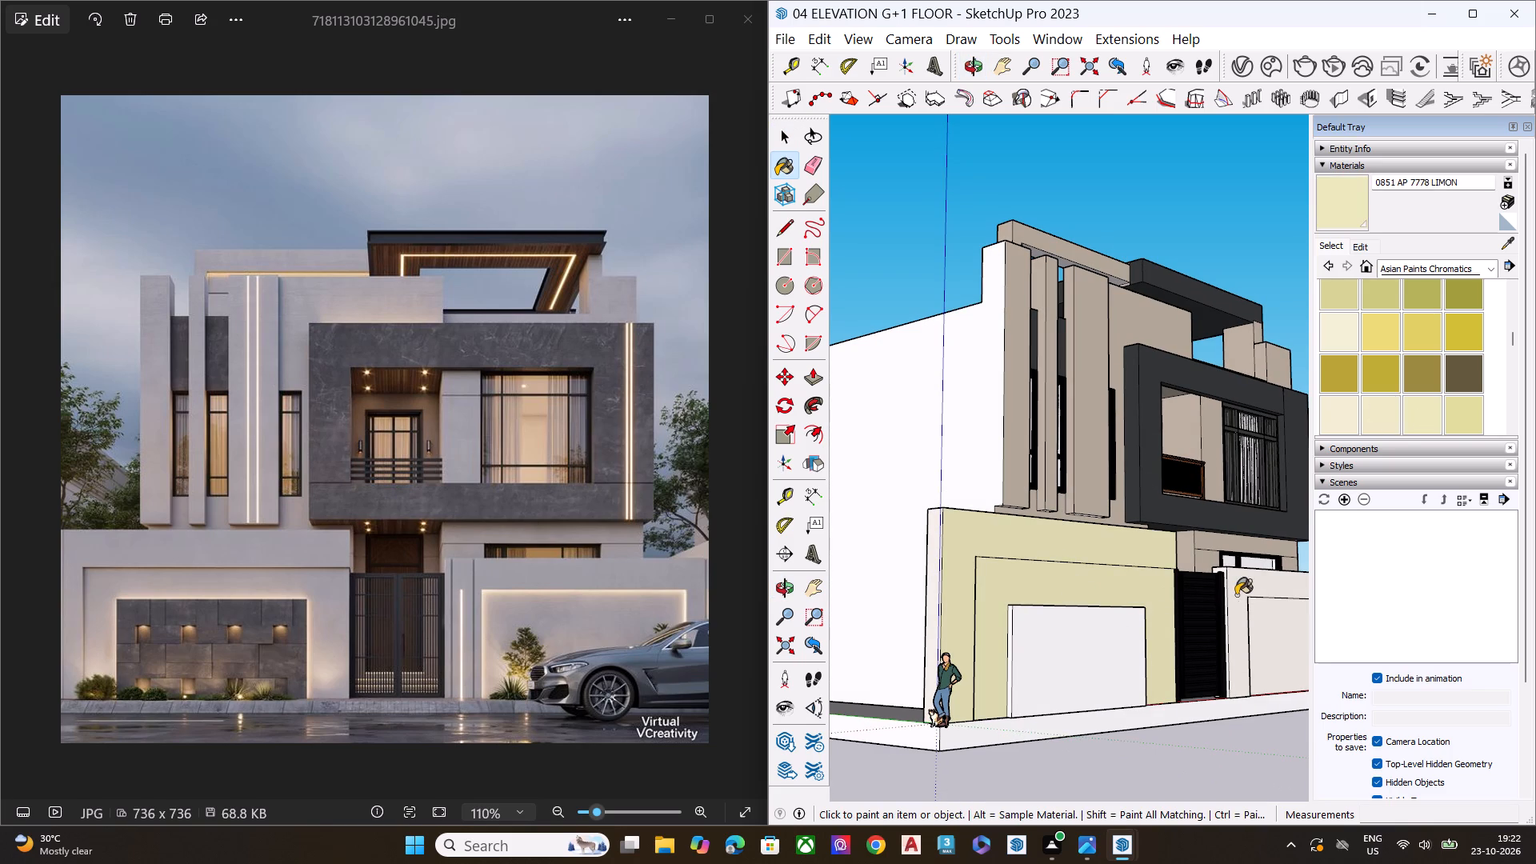
pyautogui.click(1248, 589)
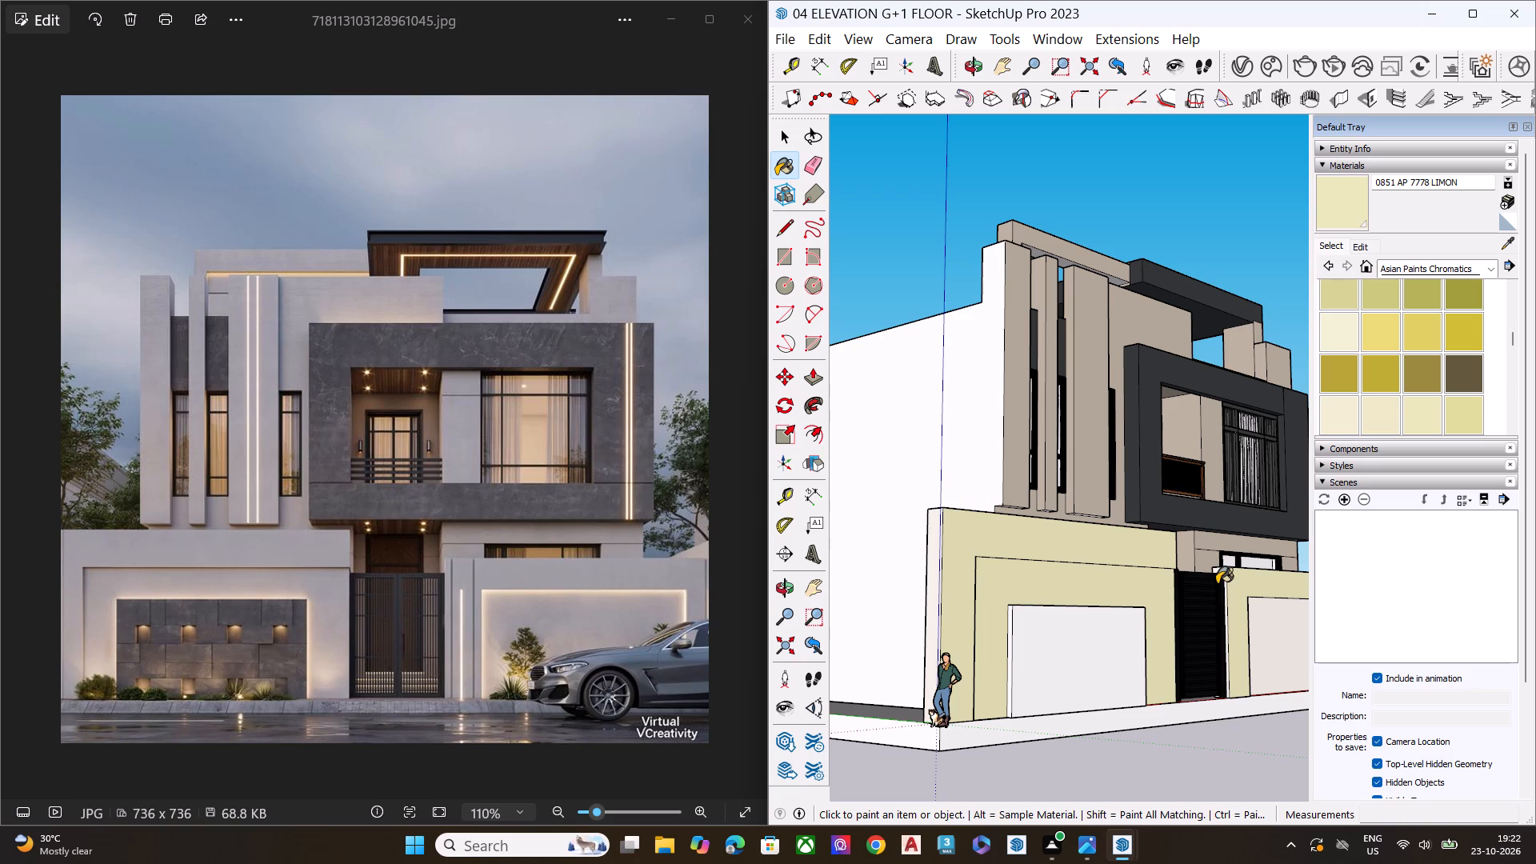
# Paint the house's left side wall with 0851 AP 7778 LIMON and leave the Paint Bucket tool.
pyautogui.scroll(-2, 883, 406)
pyautogui.scroll(1, 914, 402)
pyautogui.scroll(-7, 930, 402)
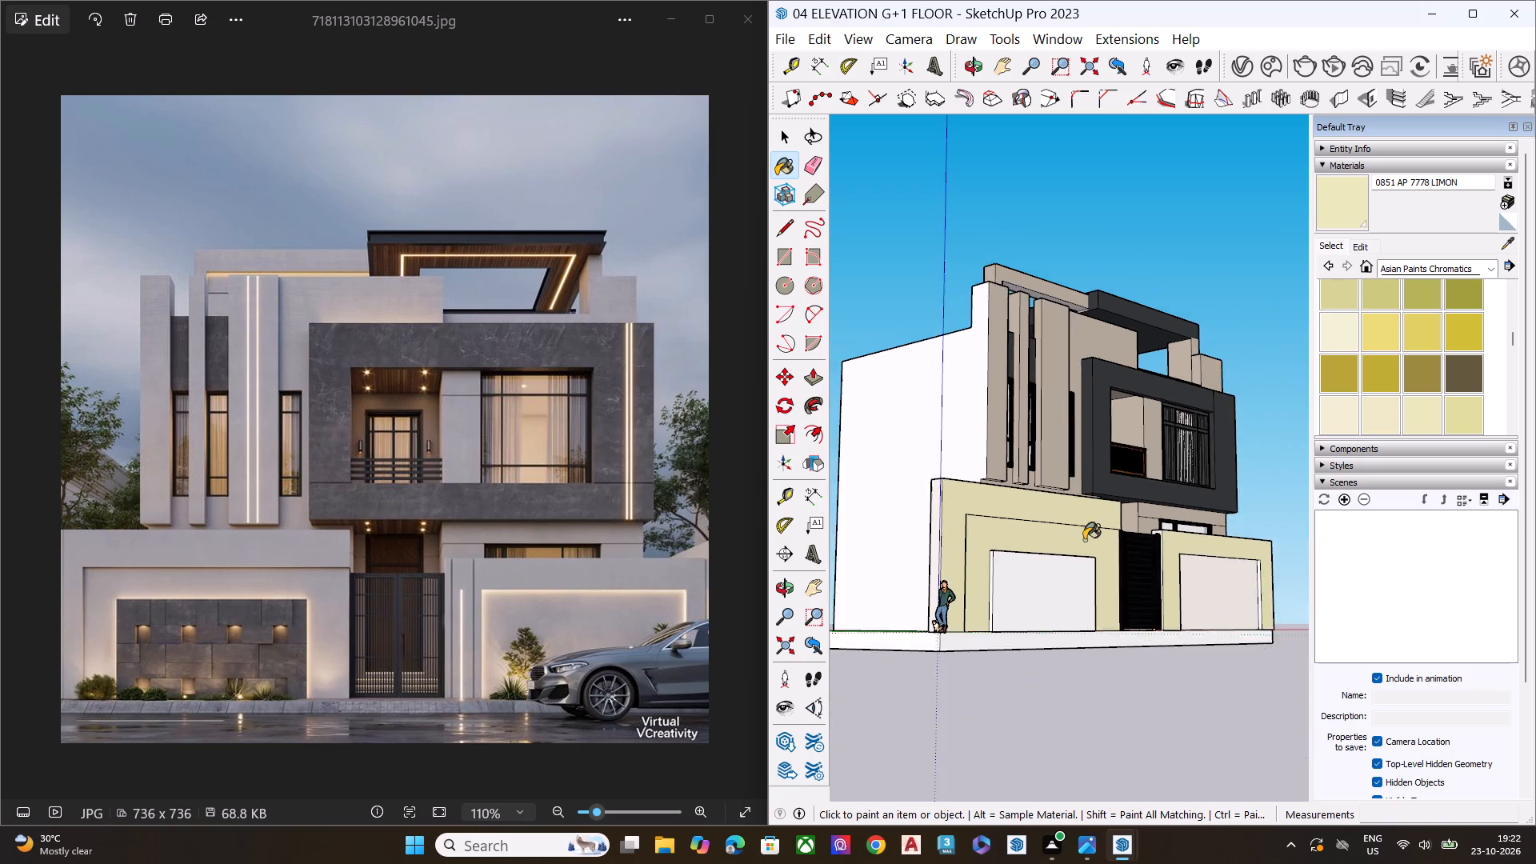
pyautogui.moveTo(1084, 540); pyautogui.dragTo(919, 613, button='middle')
pyautogui.click(903, 376)
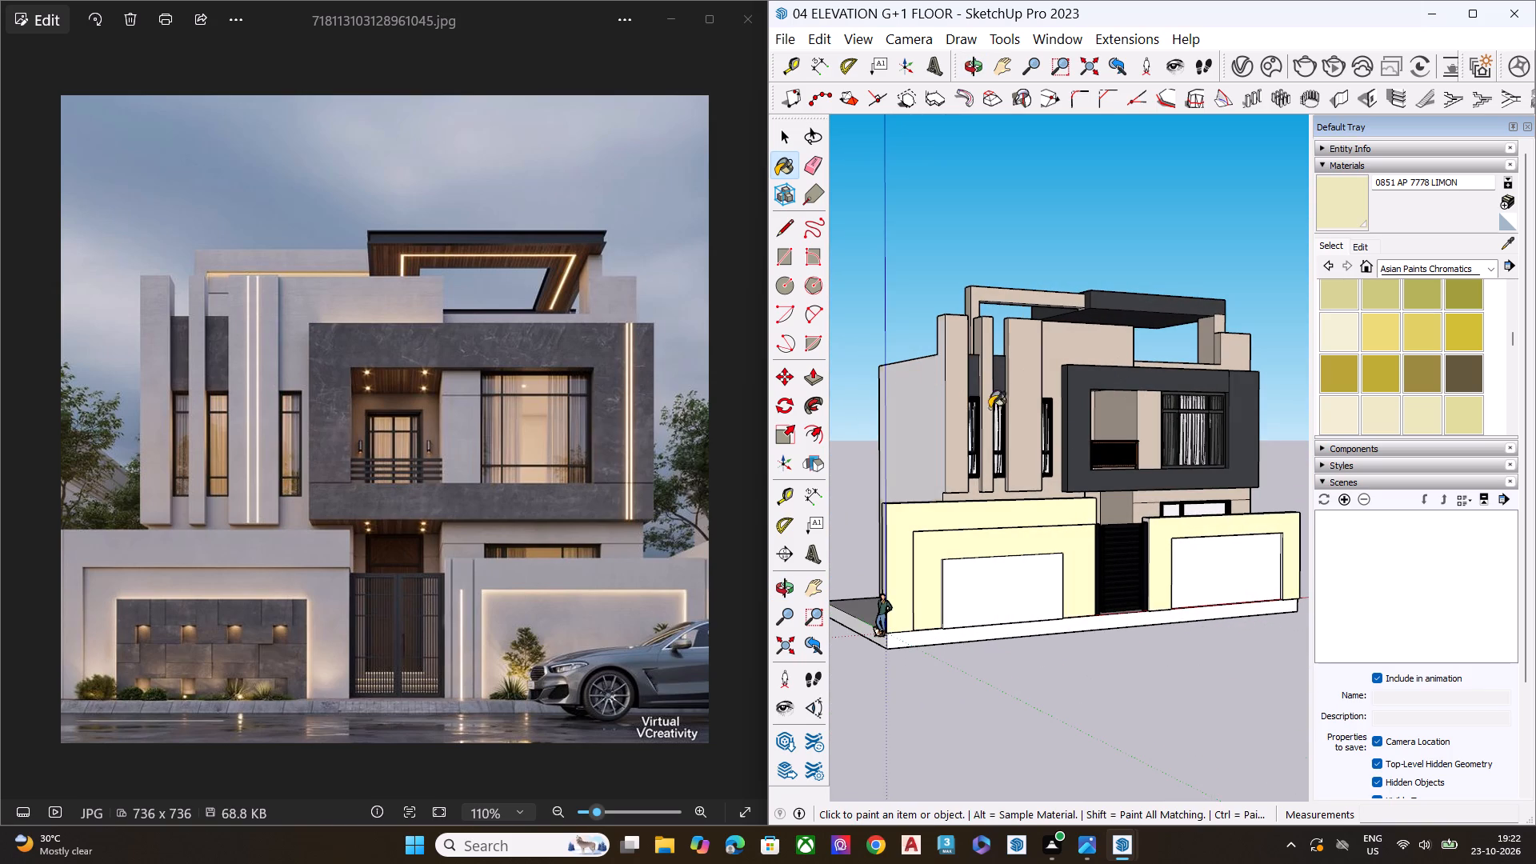
pyautogui.press('space')
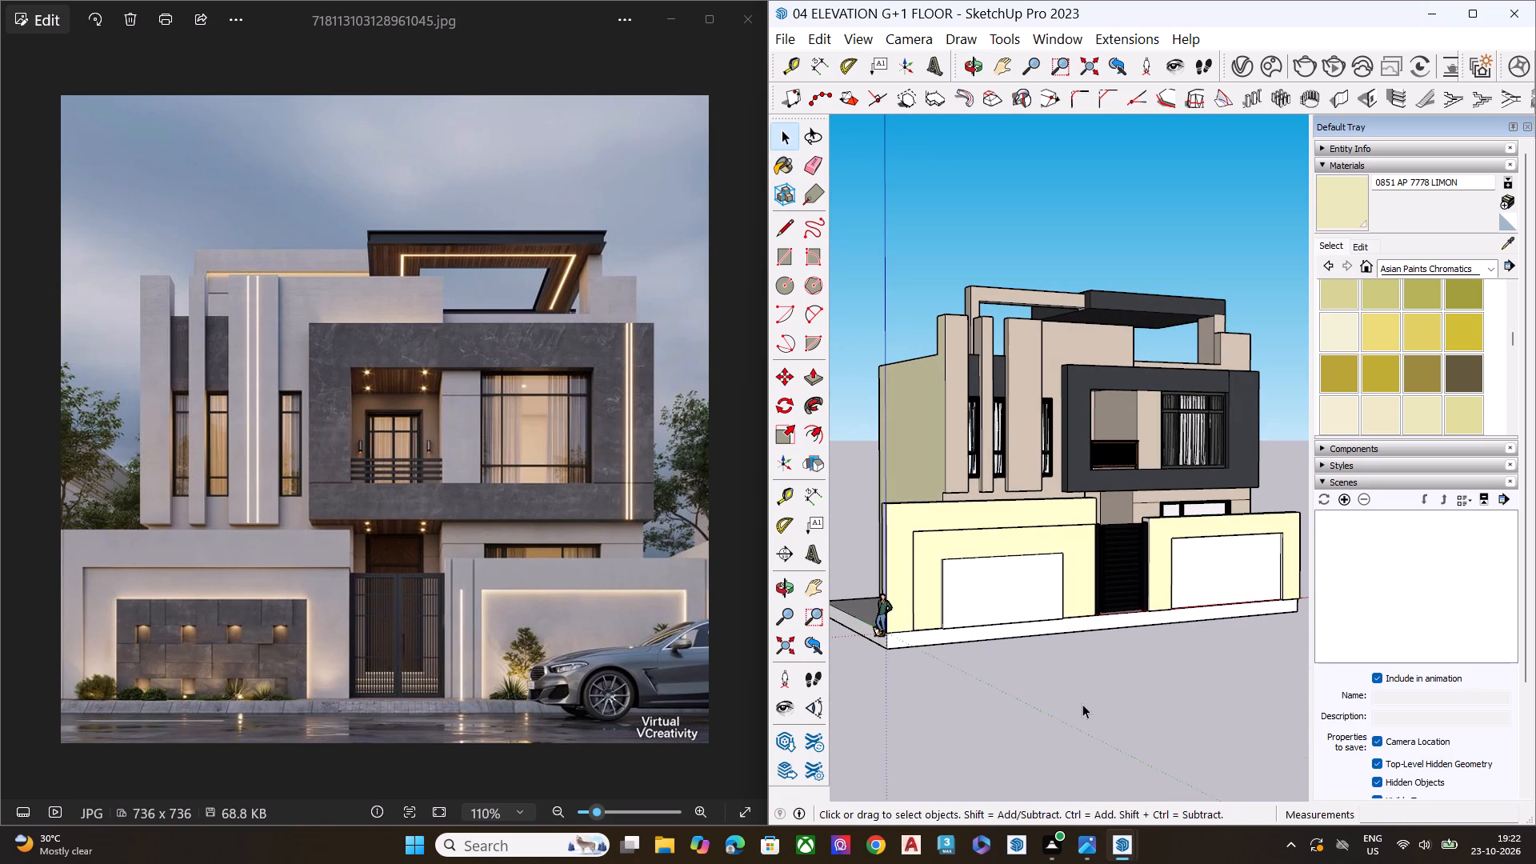
pyautogui.click(1083, 701)
# Examine the painted elevation from the front and from above, comparing it with the reference photo.
pyautogui.moveTo(1205, 631); pyautogui.dragTo(986, 613, button='middle')
pyautogui.scroll(3, 1082, 466)
pyautogui.scroll(-1, 883, 495)
pyautogui.scroll(1, 882, 499)
pyautogui.scroll(-2, 881, 508)
pyautogui.moveTo(1025, 445); pyautogui.dragTo(1030, 485, button='middle')
pyautogui.scroll(2, 1015, 438)
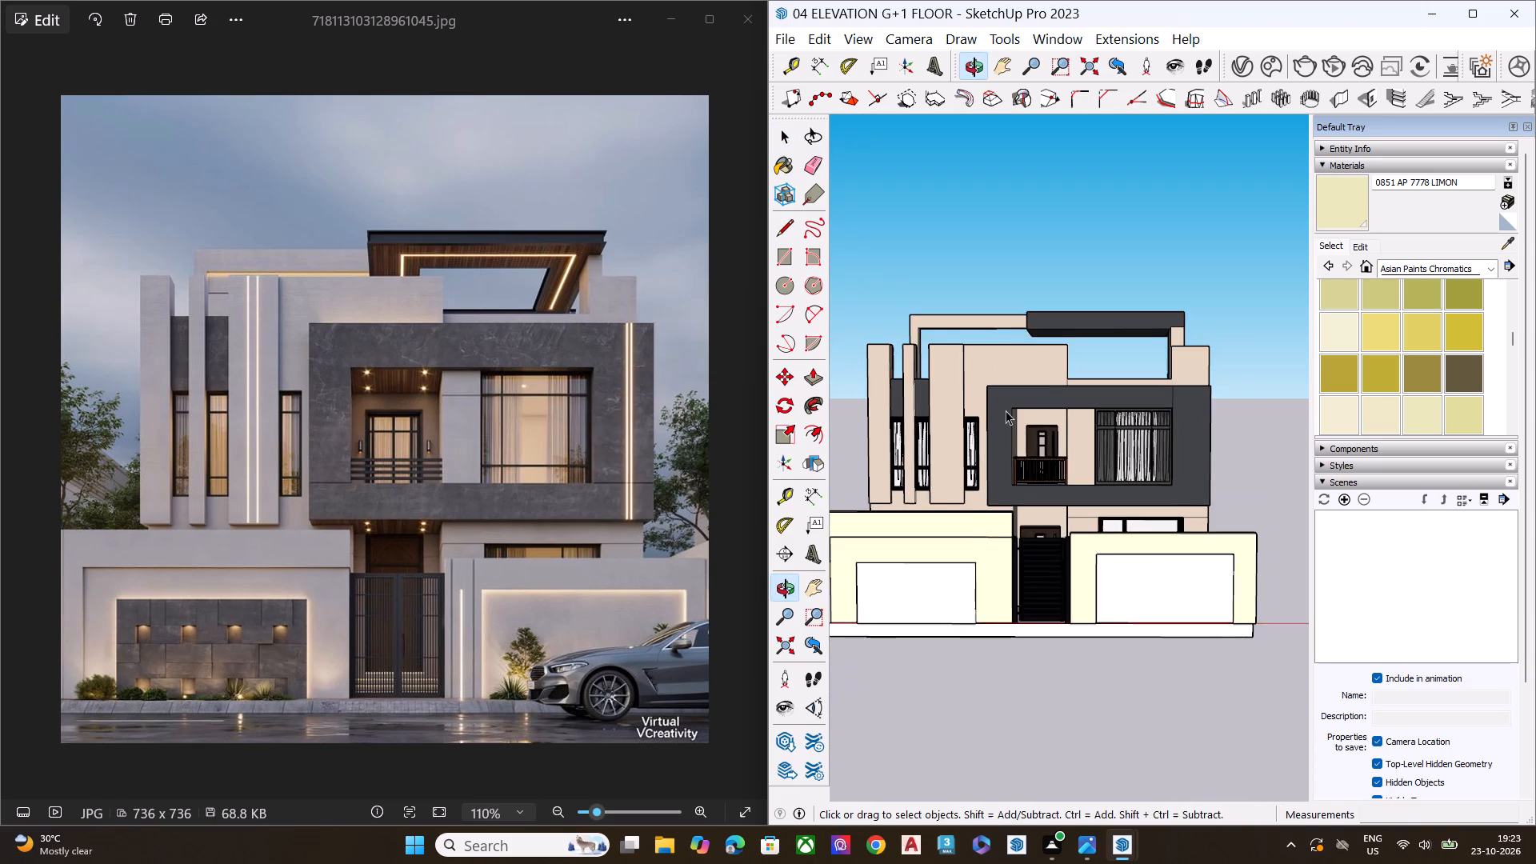
pyautogui.scroll(3, 1006, 410)
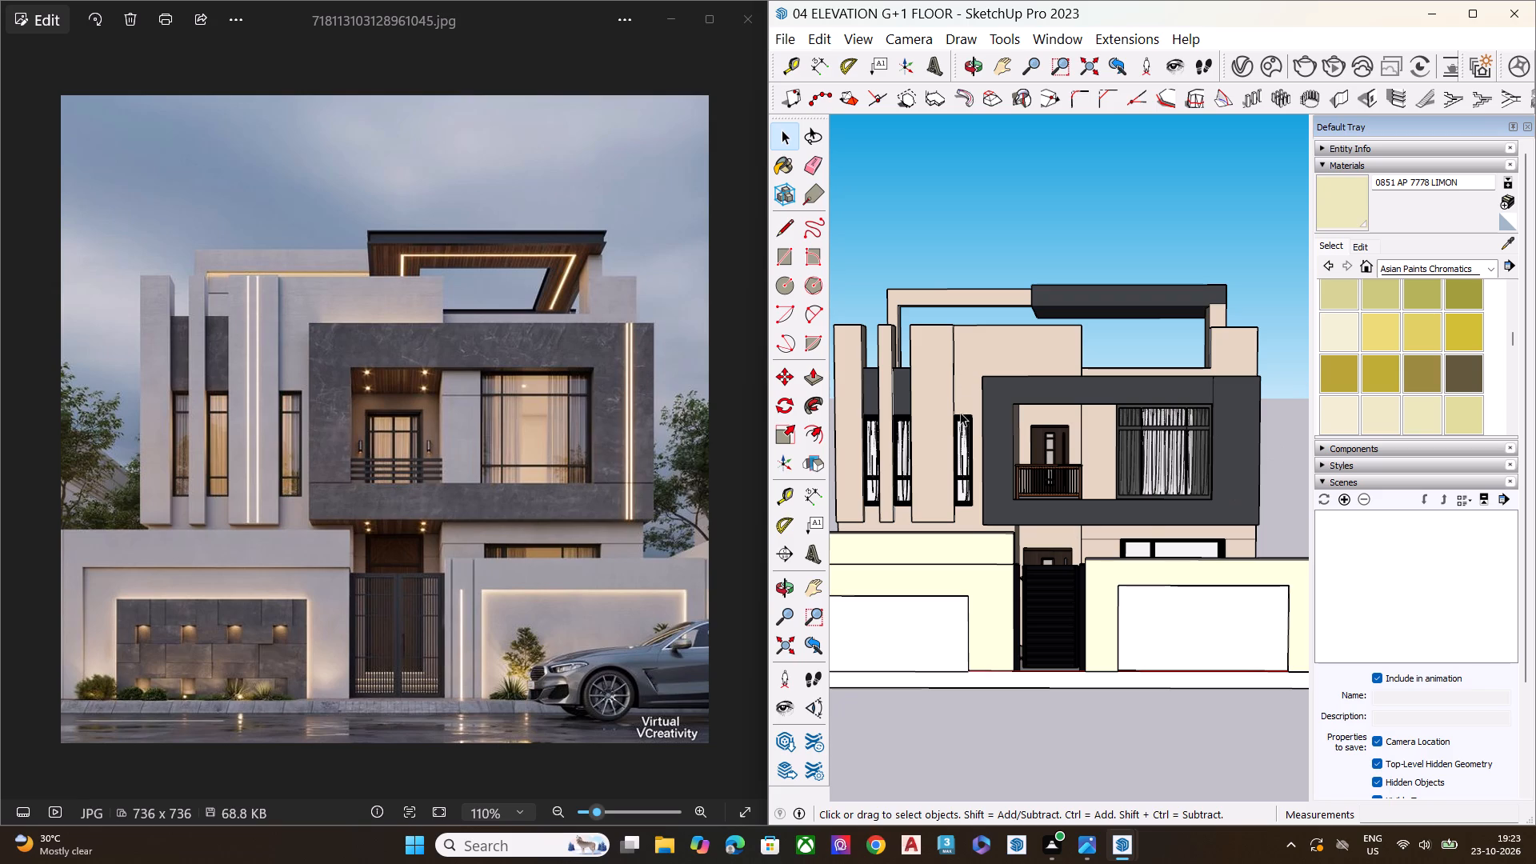
pyautogui.scroll(-6, 1137, 341)
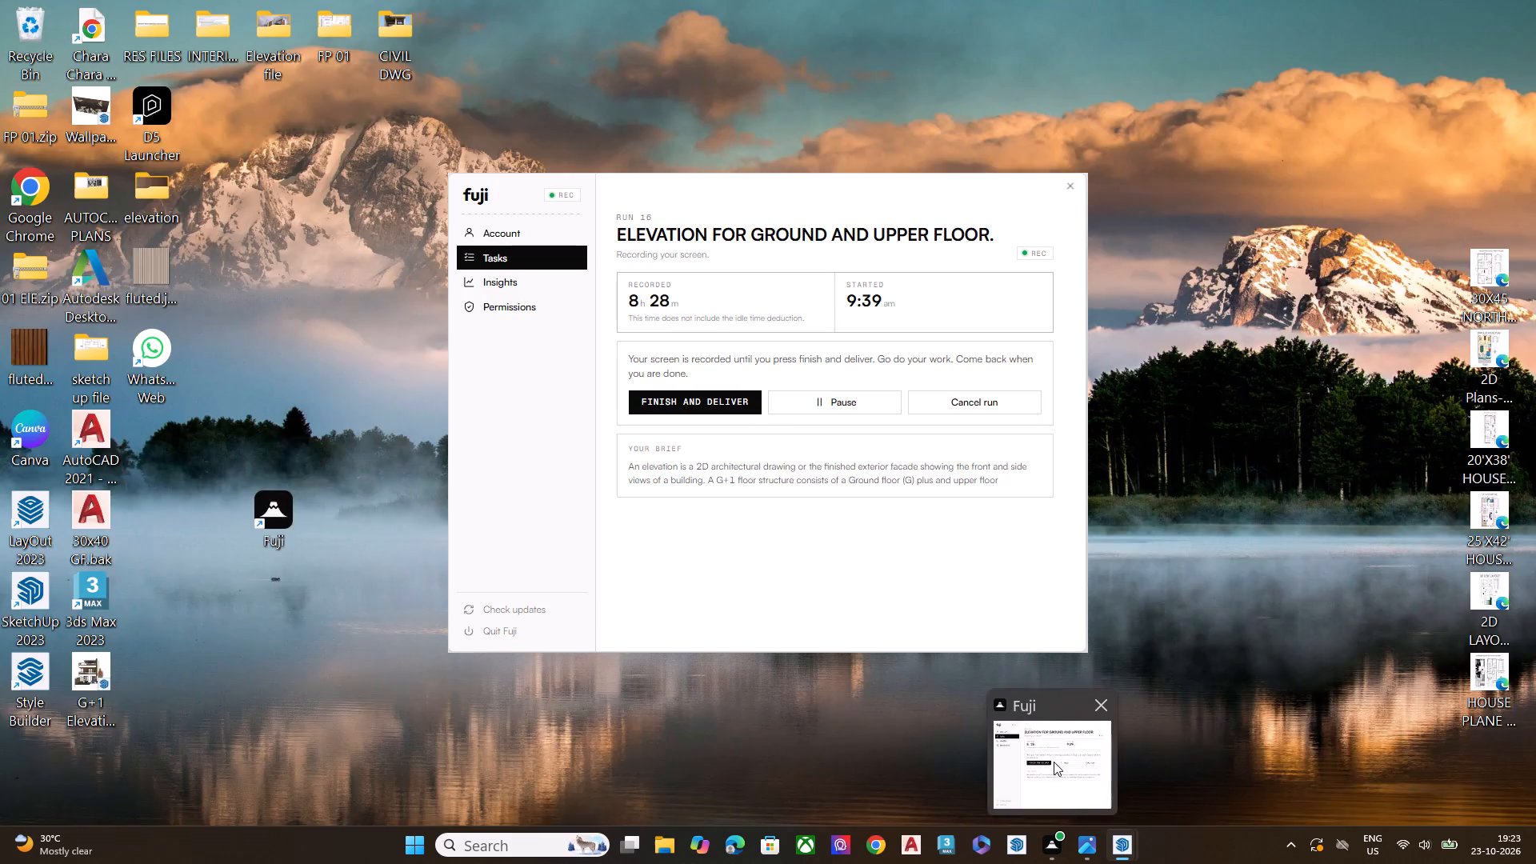
pyautogui.scroll(-8, 1074, 283)
pyautogui.moveTo(1070, 402); pyautogui.dragTo(1240, 526, button='middle')
pyautogui.scroll(1, 1186, 335)
pyautogui.scroll(-1, 1188, 302)
pyautogui.scroll(5, 1188, 302)
pyautogui.doubleClick(1190, 299)
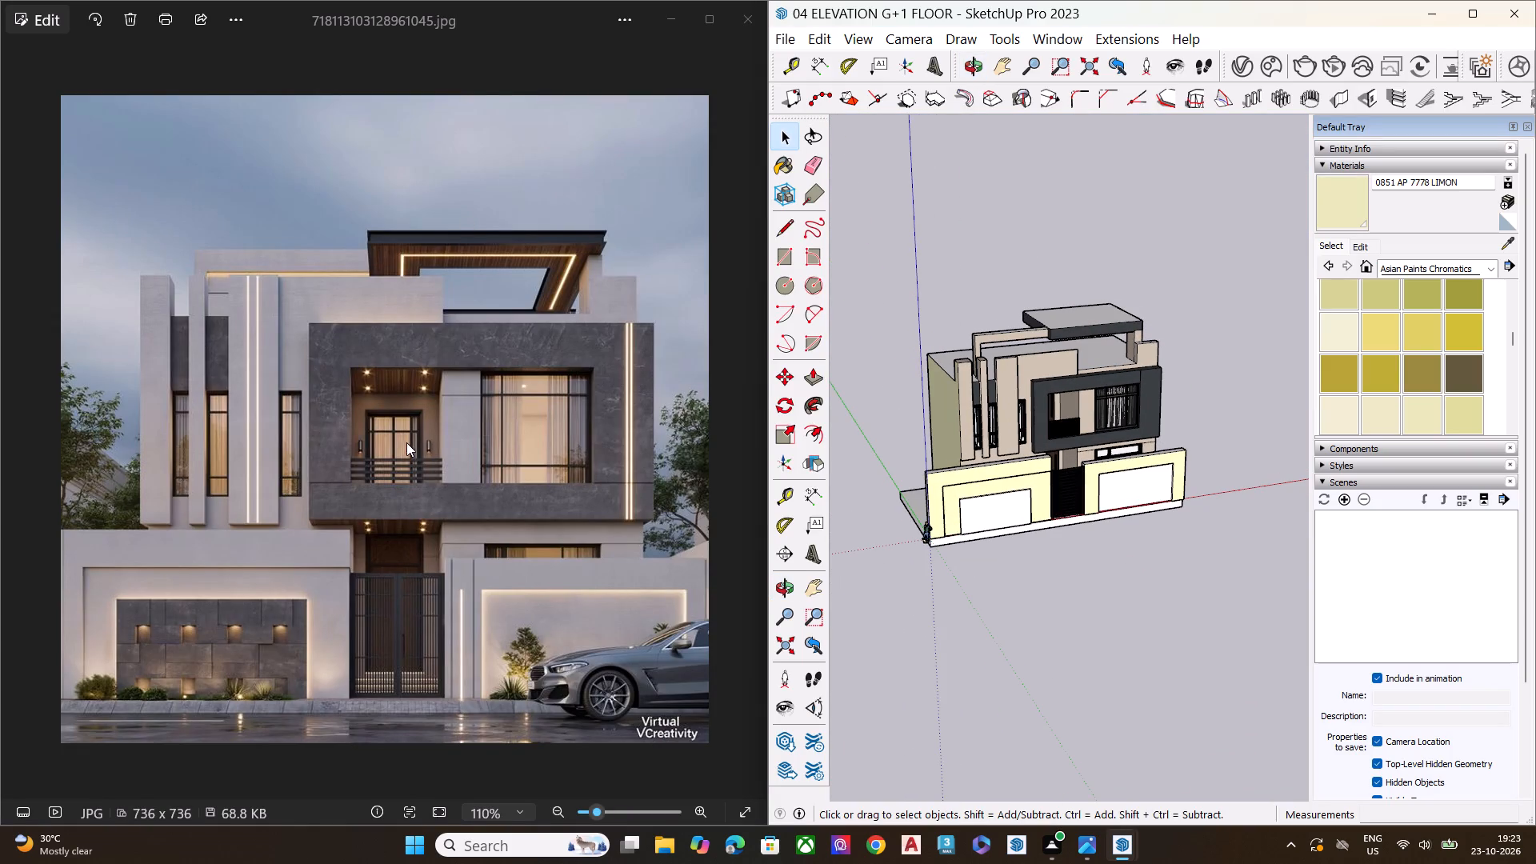
# Paint the left boundary wall's narrow end face above the gate side with 0851 AP 7778 LIMON.
pyautogui.scroll(5, 942, 562)
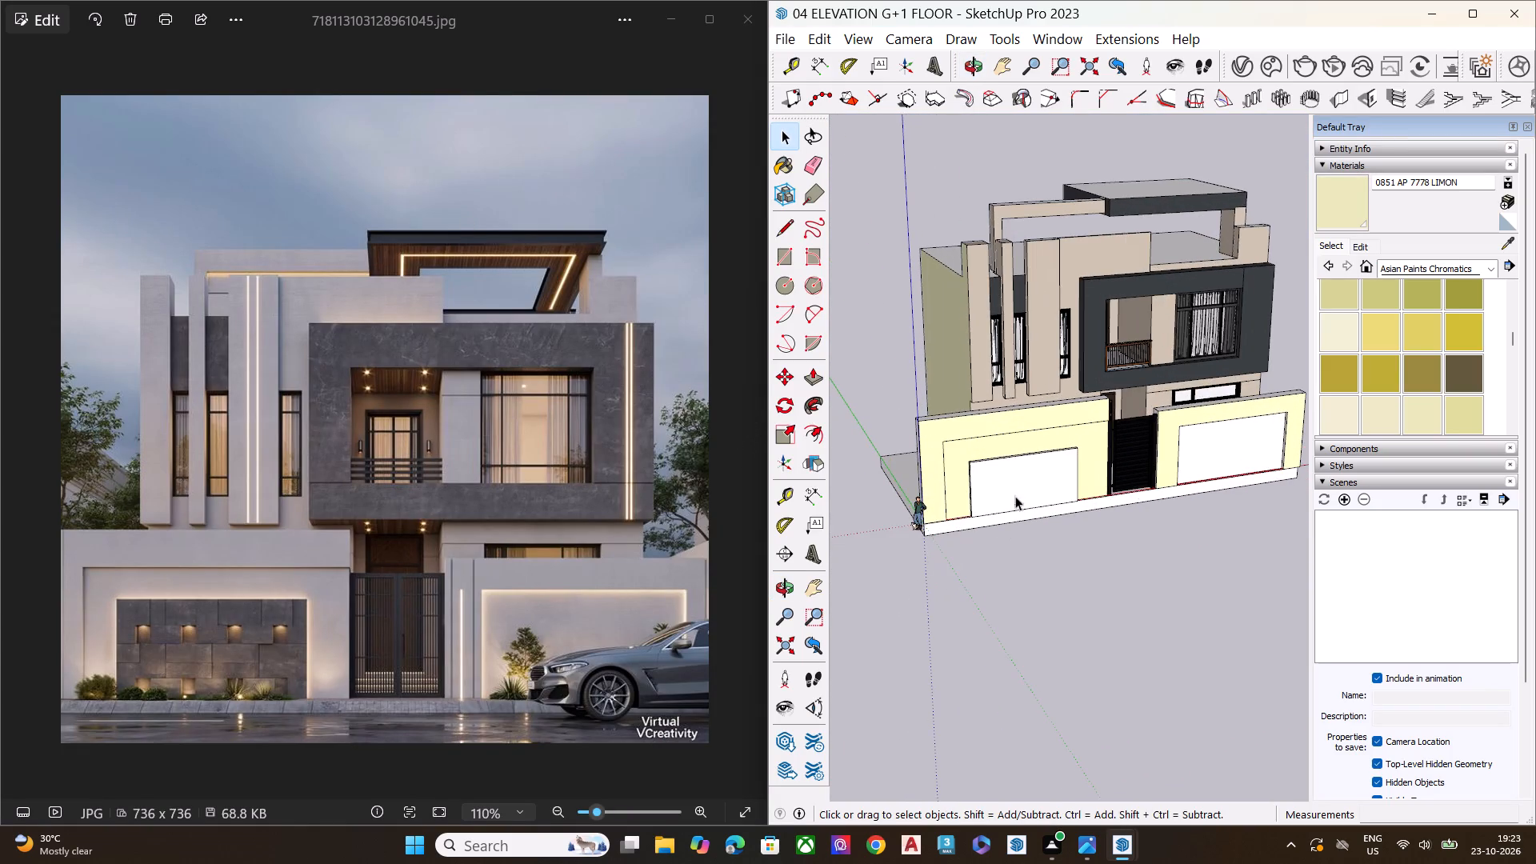
pyautogui.moveTo(1016, 486); pyautogui.dragTo(879, 348, button='middle')
pyautogui.scroll(1, 1154, 365)
pyautogui.moveTo(1149, 365); pyautogui.dragTo(1070, 364, button='middle')
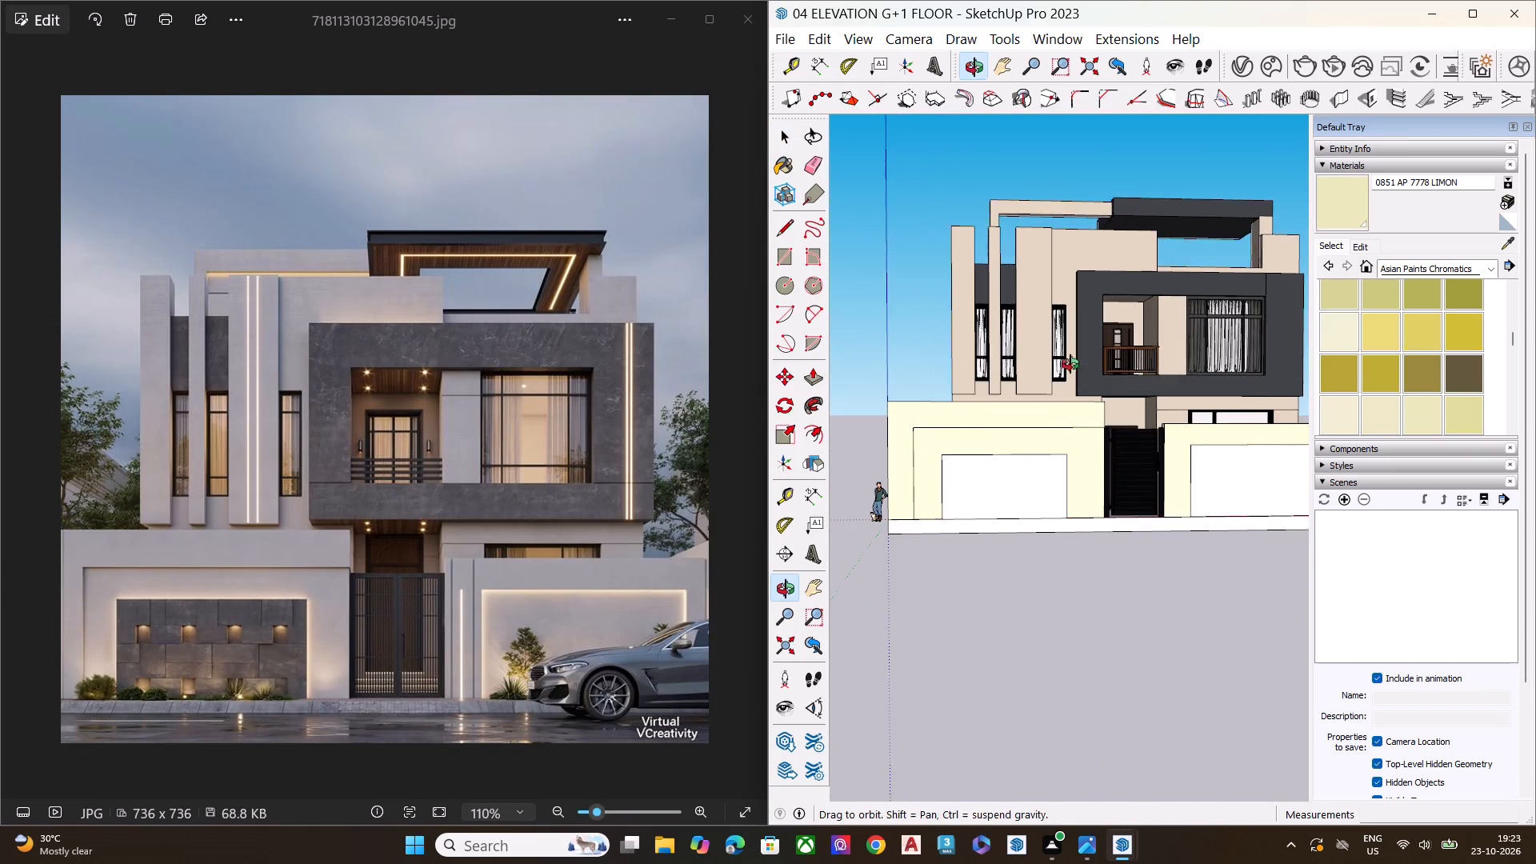
pyautogui.moveTo(1070, 364); pyautogui.dragTo(914, 364, button='middle')
pyautogui.moveTo(1108, 386); pyautogui.dragTo(1037, 385, button='middle')
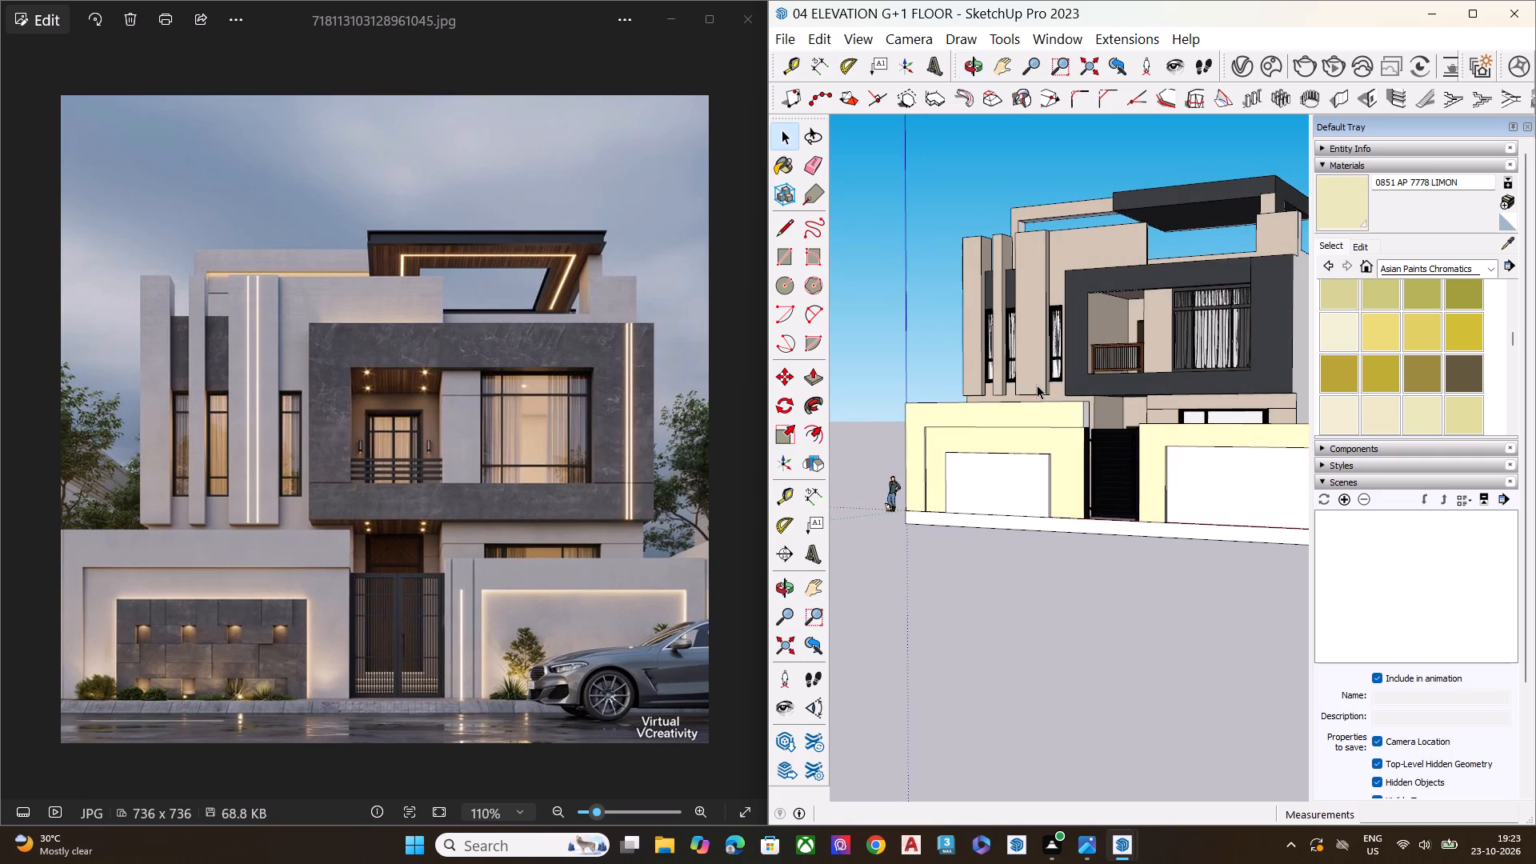
pyautogui.scroll(2, 1037, 385)
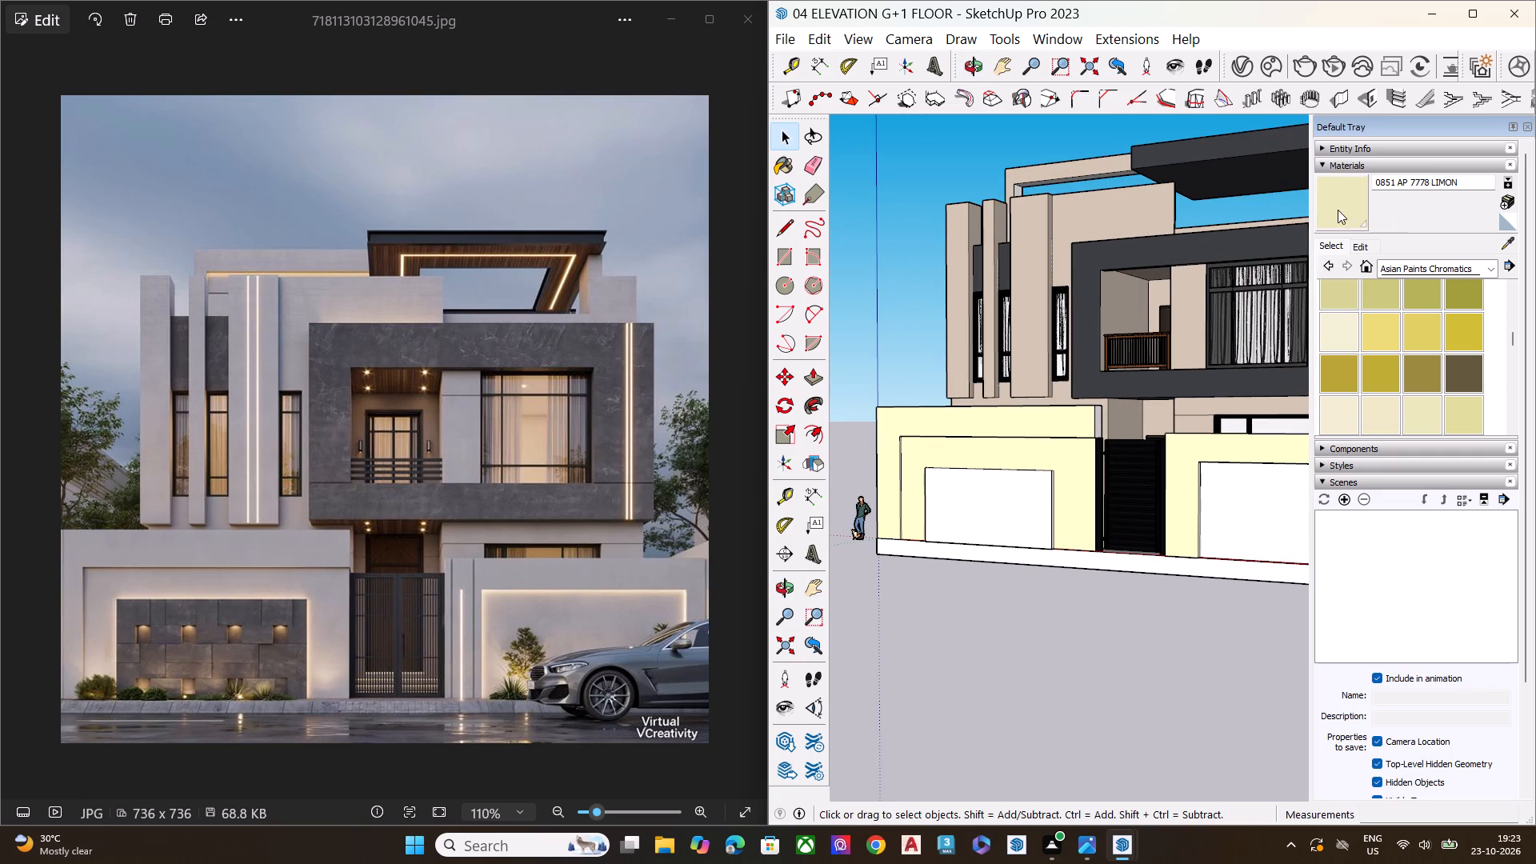
pyautogui.click(1338, 210)
pyautogui.scroll(6, 1046, 467)
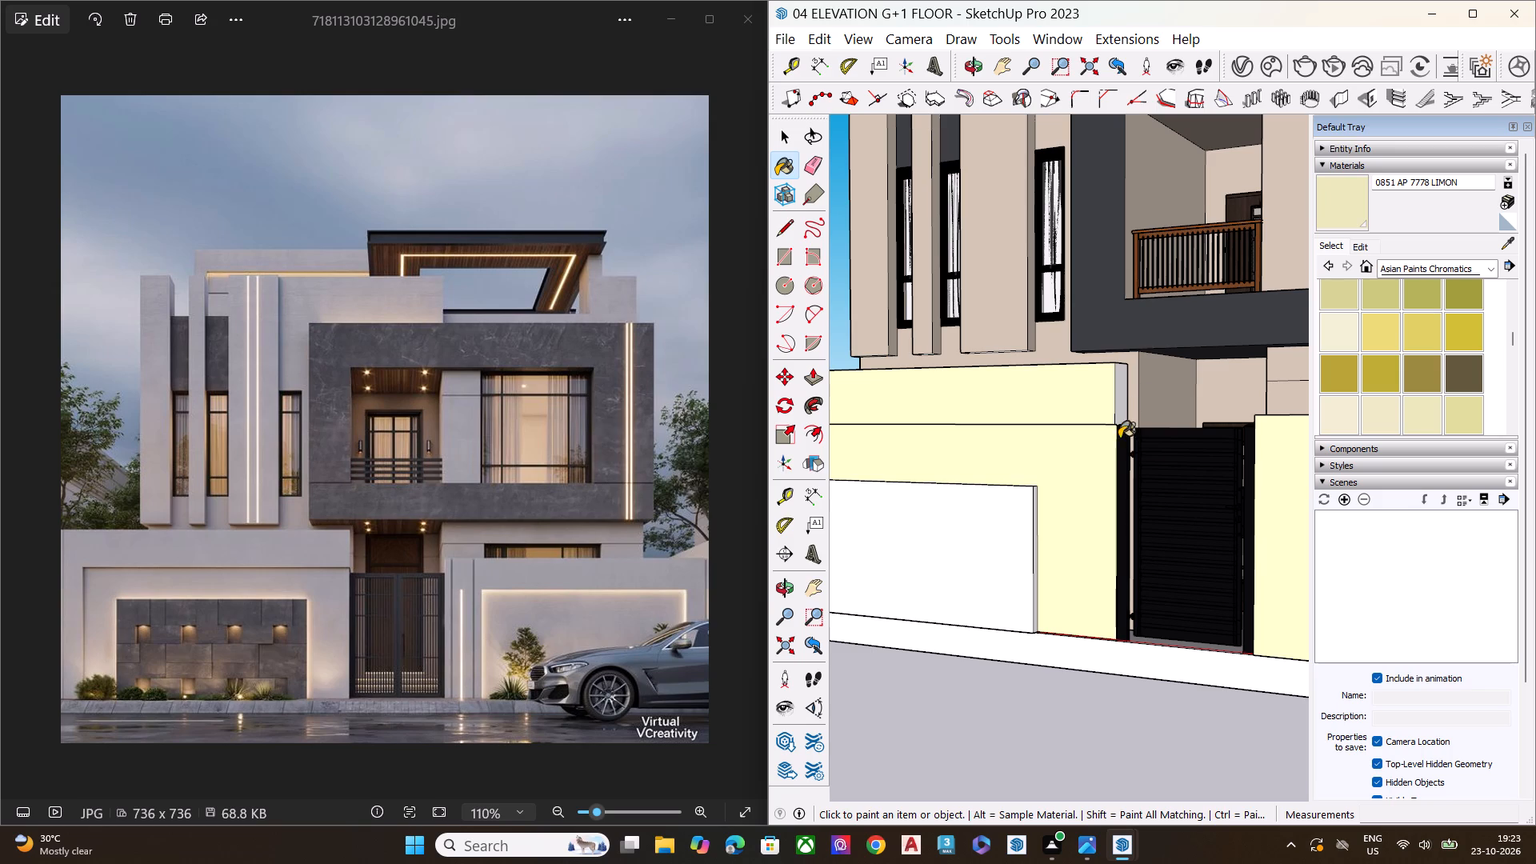
pyautogui.click(1118, 384)
pyautogui.scroll(-3, 1101, 452)
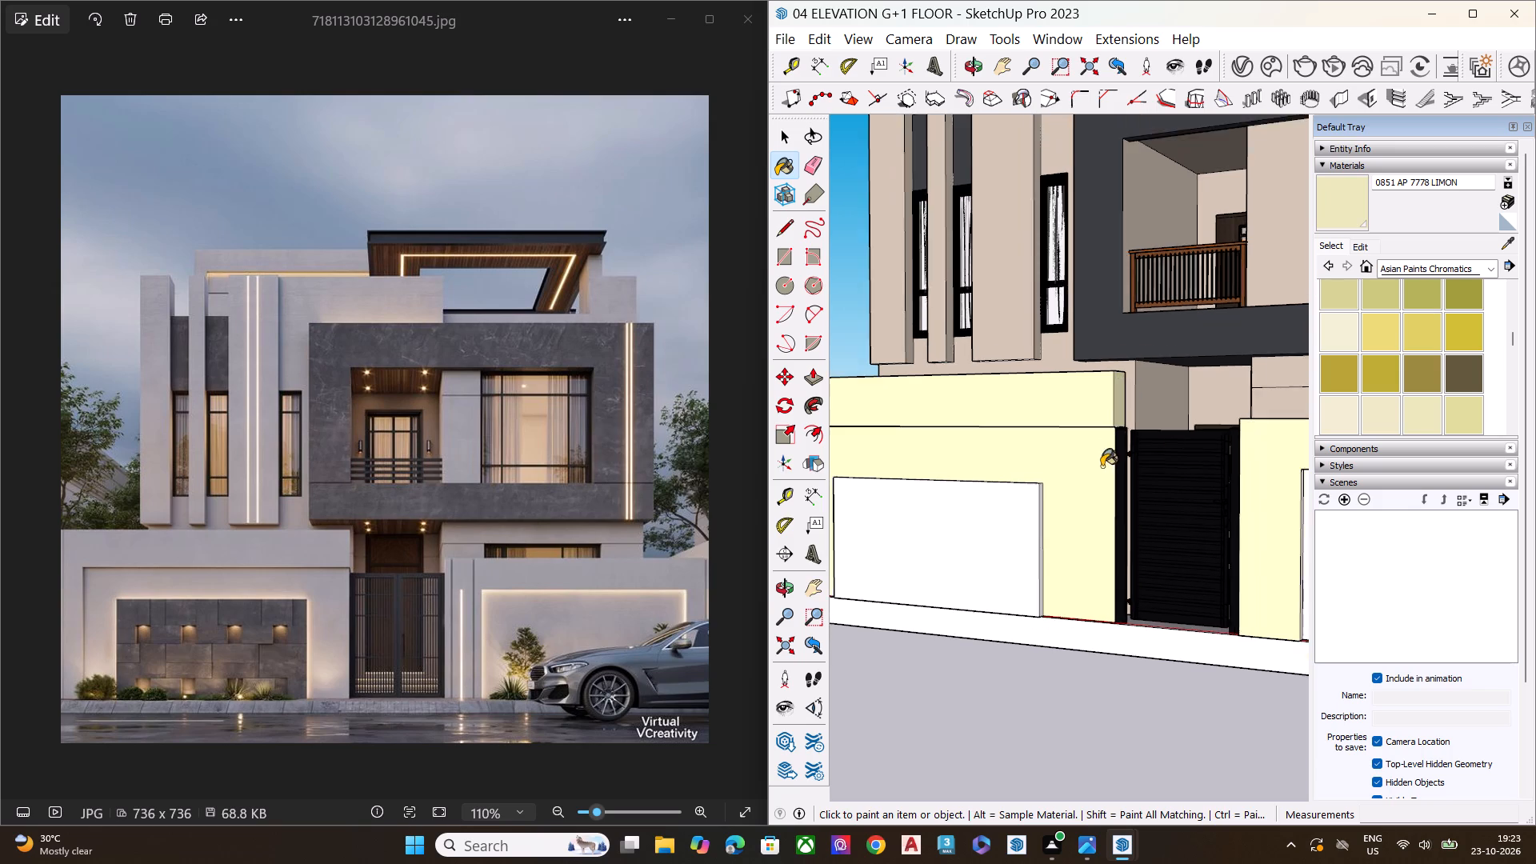
pyautogui.scroll(-5, 1102, 466)
pyautogui.press('space')
pyautogui.press('space')
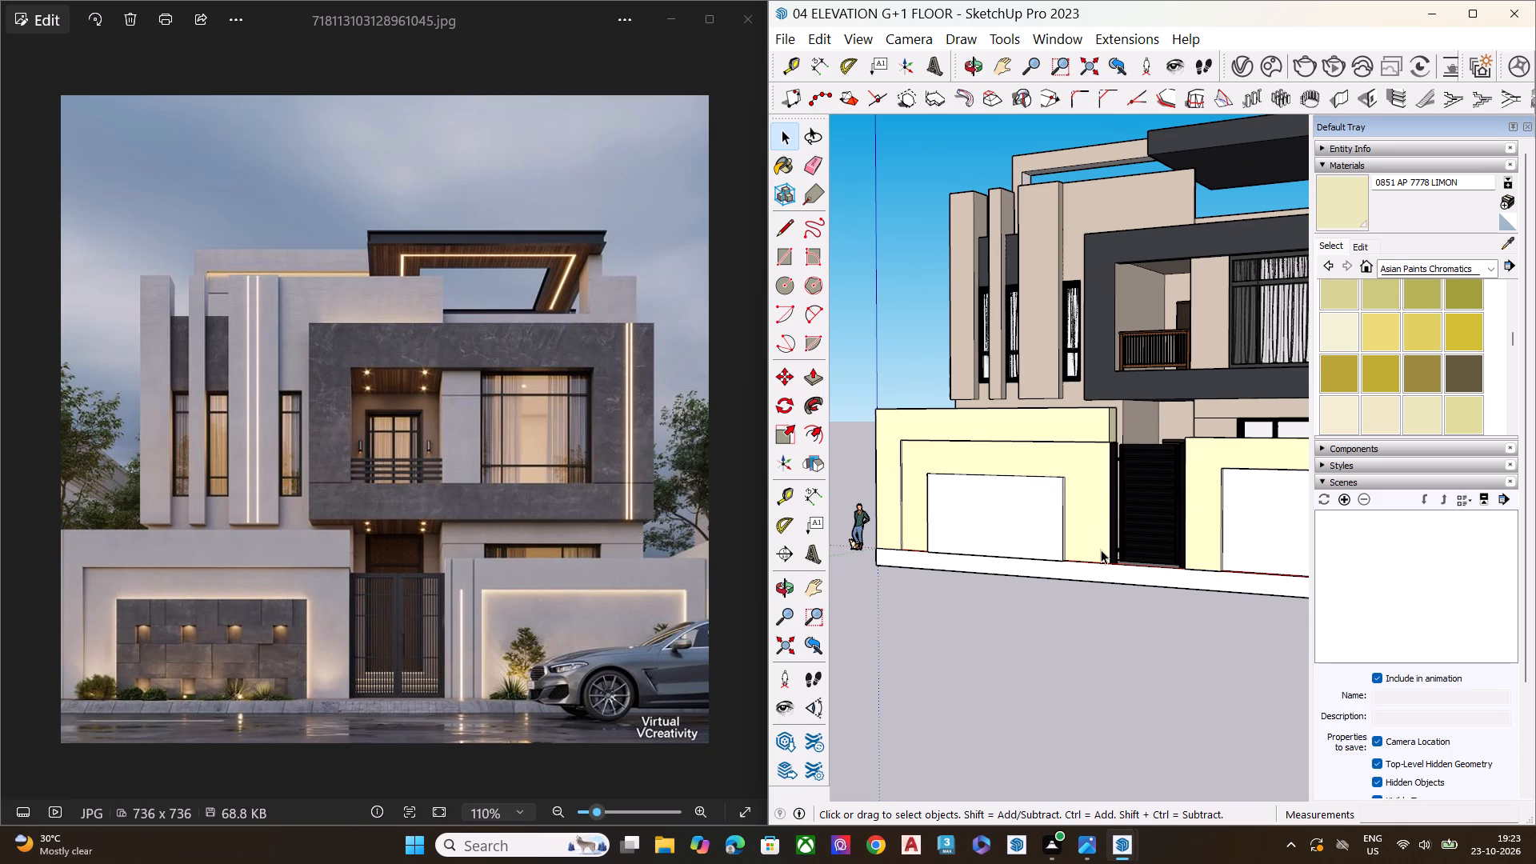
# Review the boundary wall, gate and front elevation against the reference photo.
pyautogui.scroll(-6, 1094, 589)
pyautogui.moveTo(1053, 654); pyautogui.dragTo(1234, 642, button='middle')
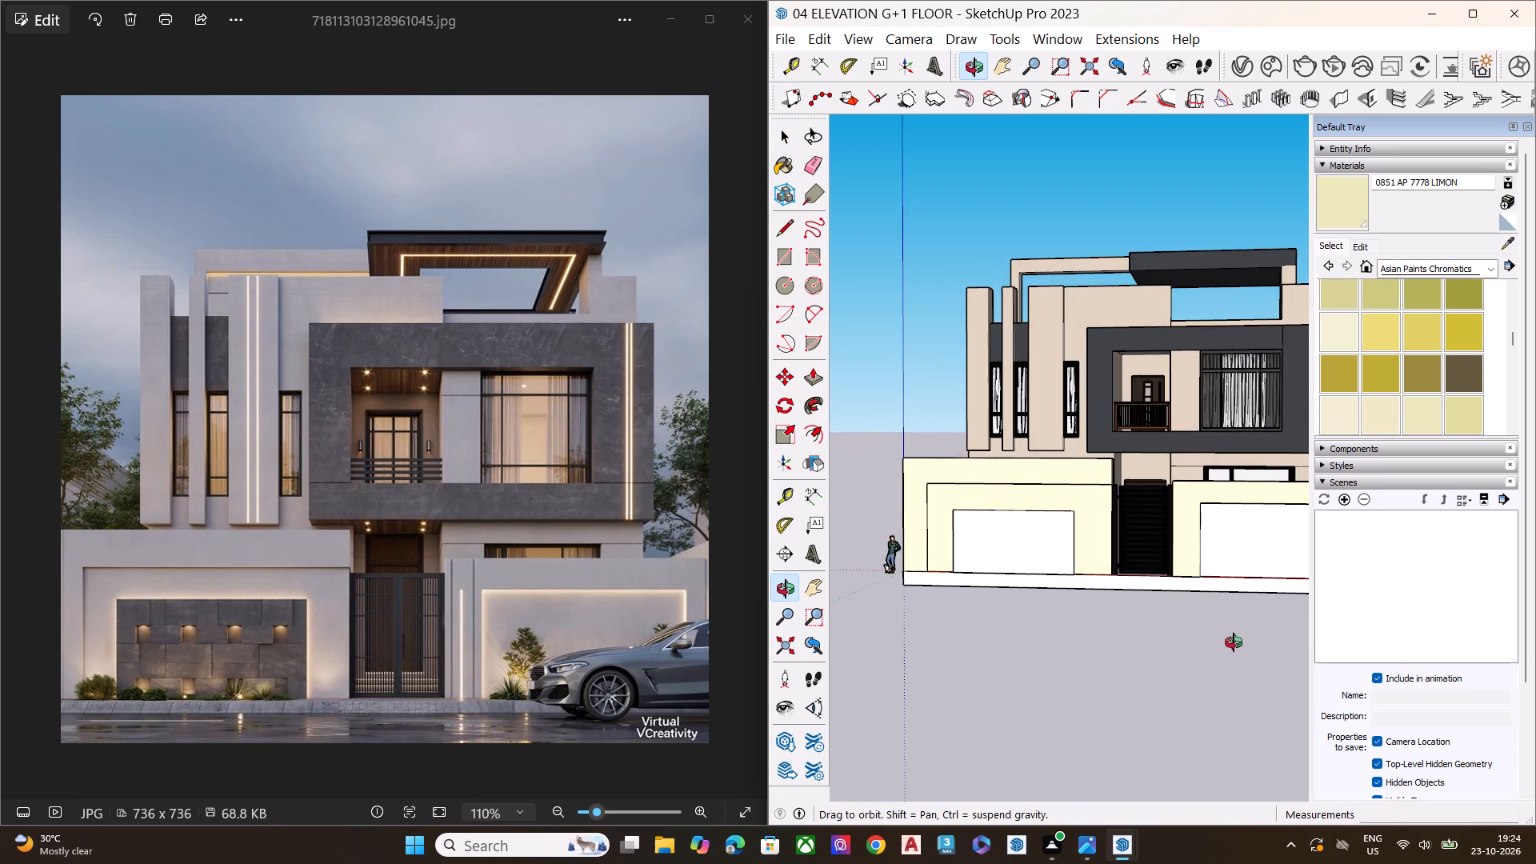
pyautogui.moveTo(1234, 642); pyautogui.dragTo(1279, 630, button='middle')
pyautogui.scroll(-5, 1030, 550)
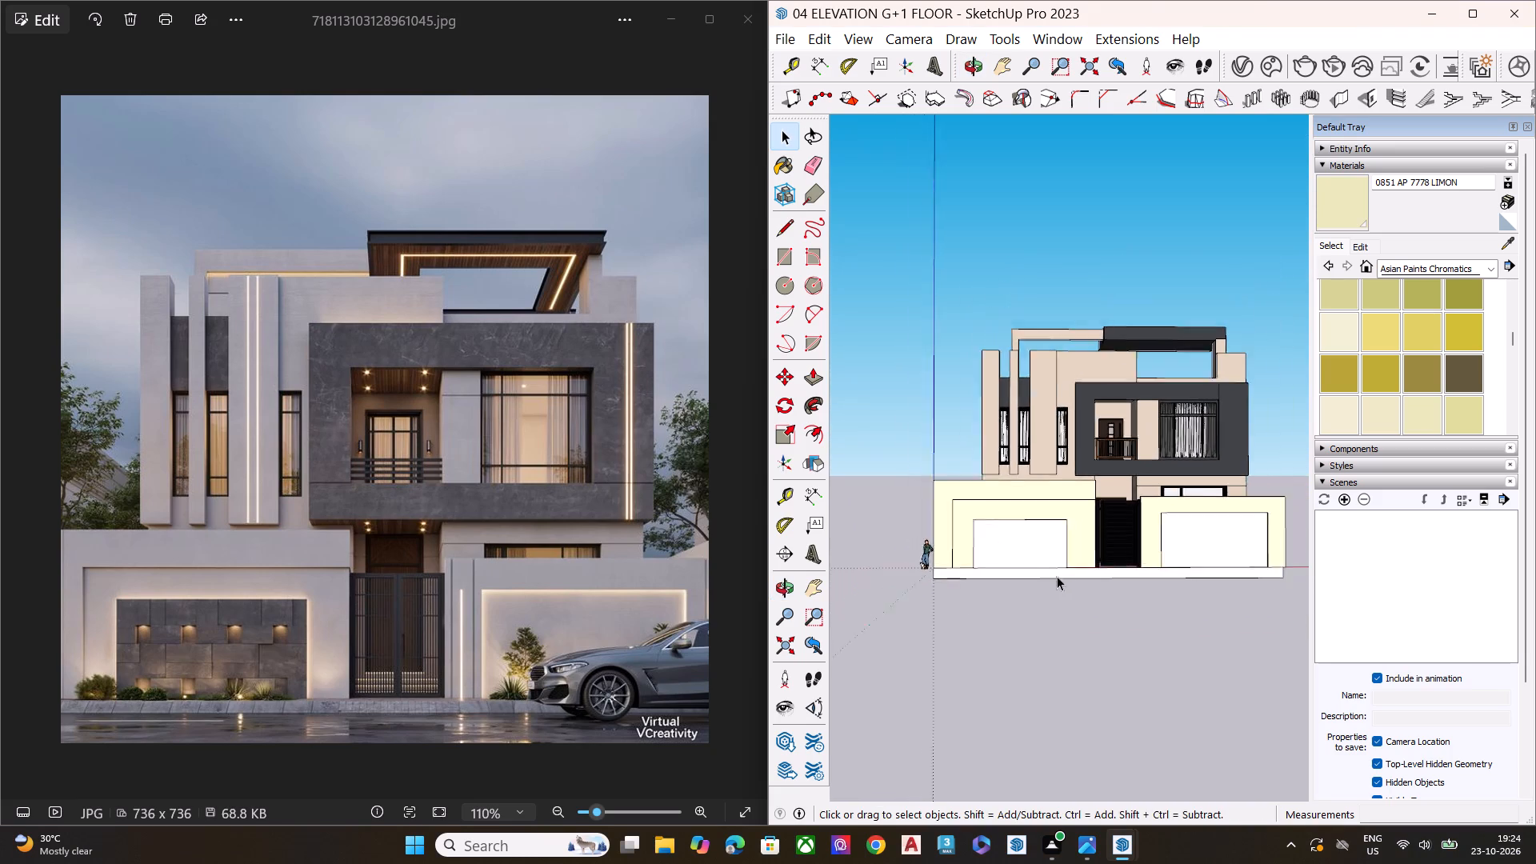
pyautogui.moveTo(1074, 578); pyautogui.dragTo(1142, 533, button='middle')
pyautogui.scroll(6, 1135, 527)
pyautogui.moveTo(1142, 534); pyautogui.dragTo(1118, 539, button='middle')
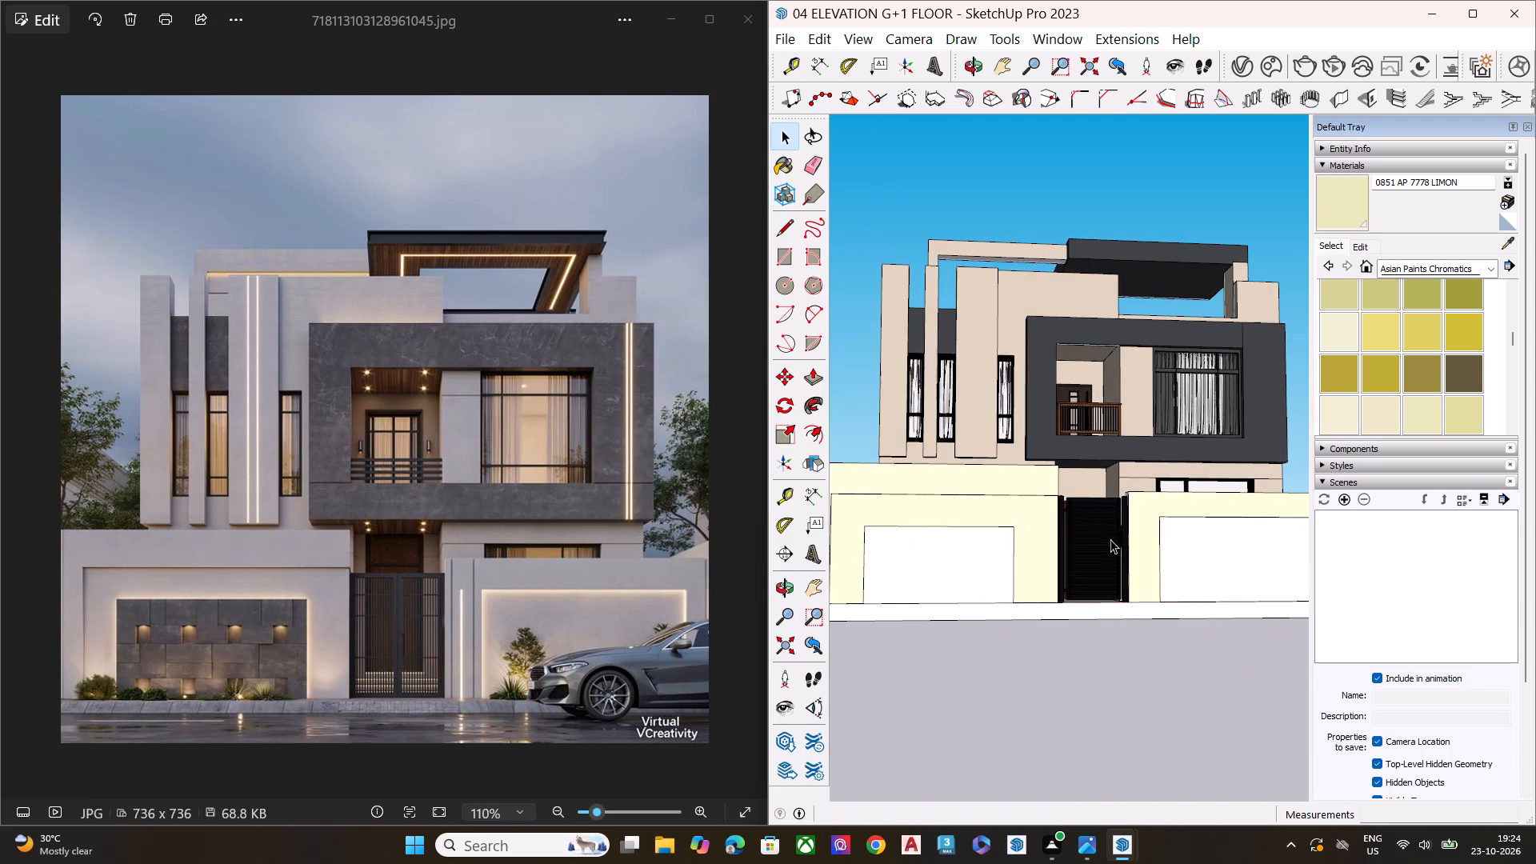
# Close the reference photo and maximize the SketchUp window.
pyautogui.click(738, 14)
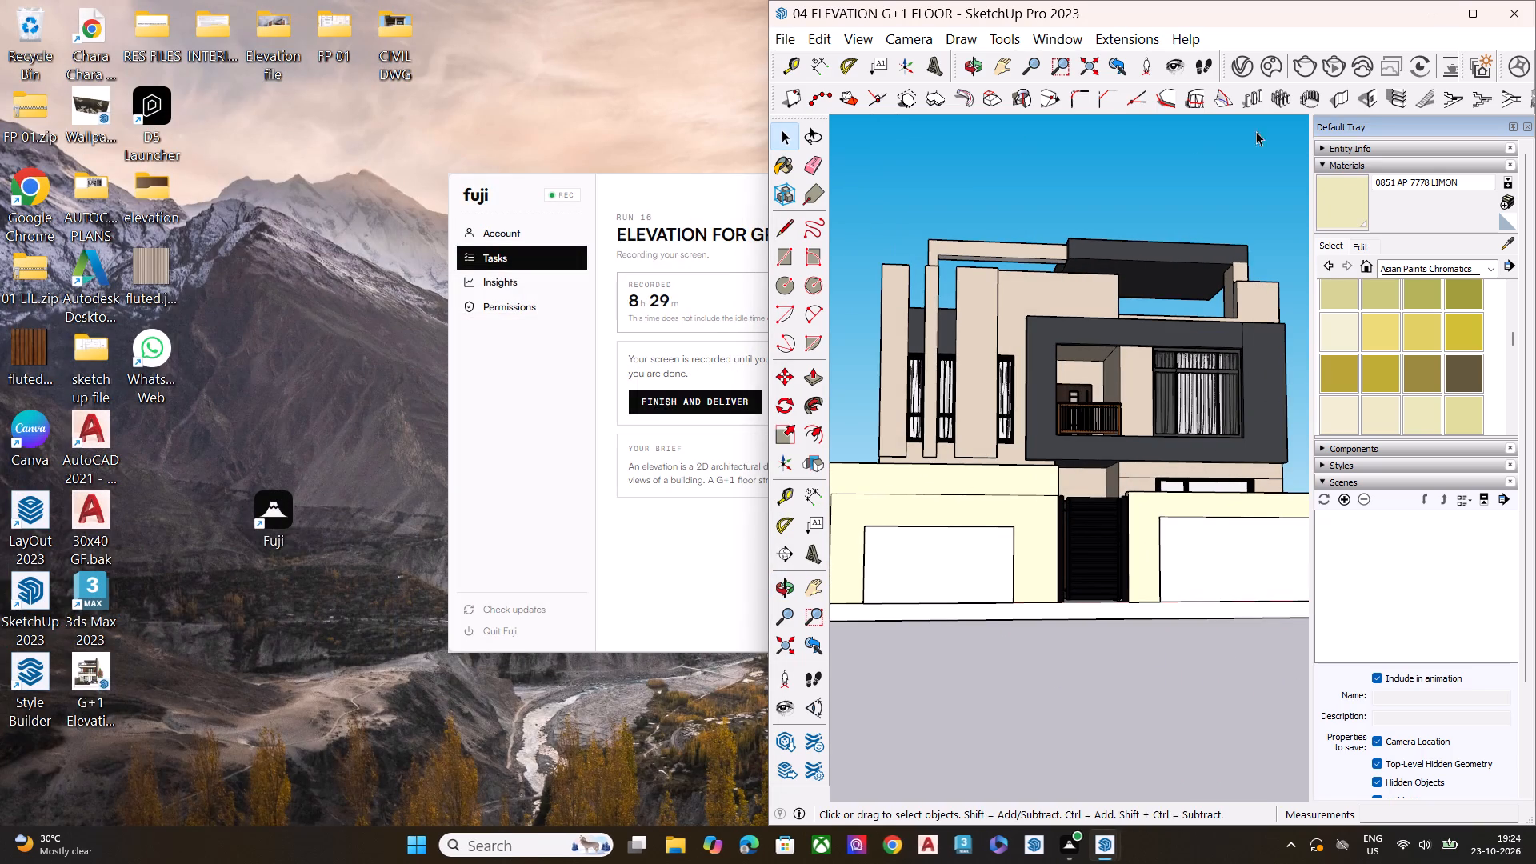
pyautogui.click(1468, 18)
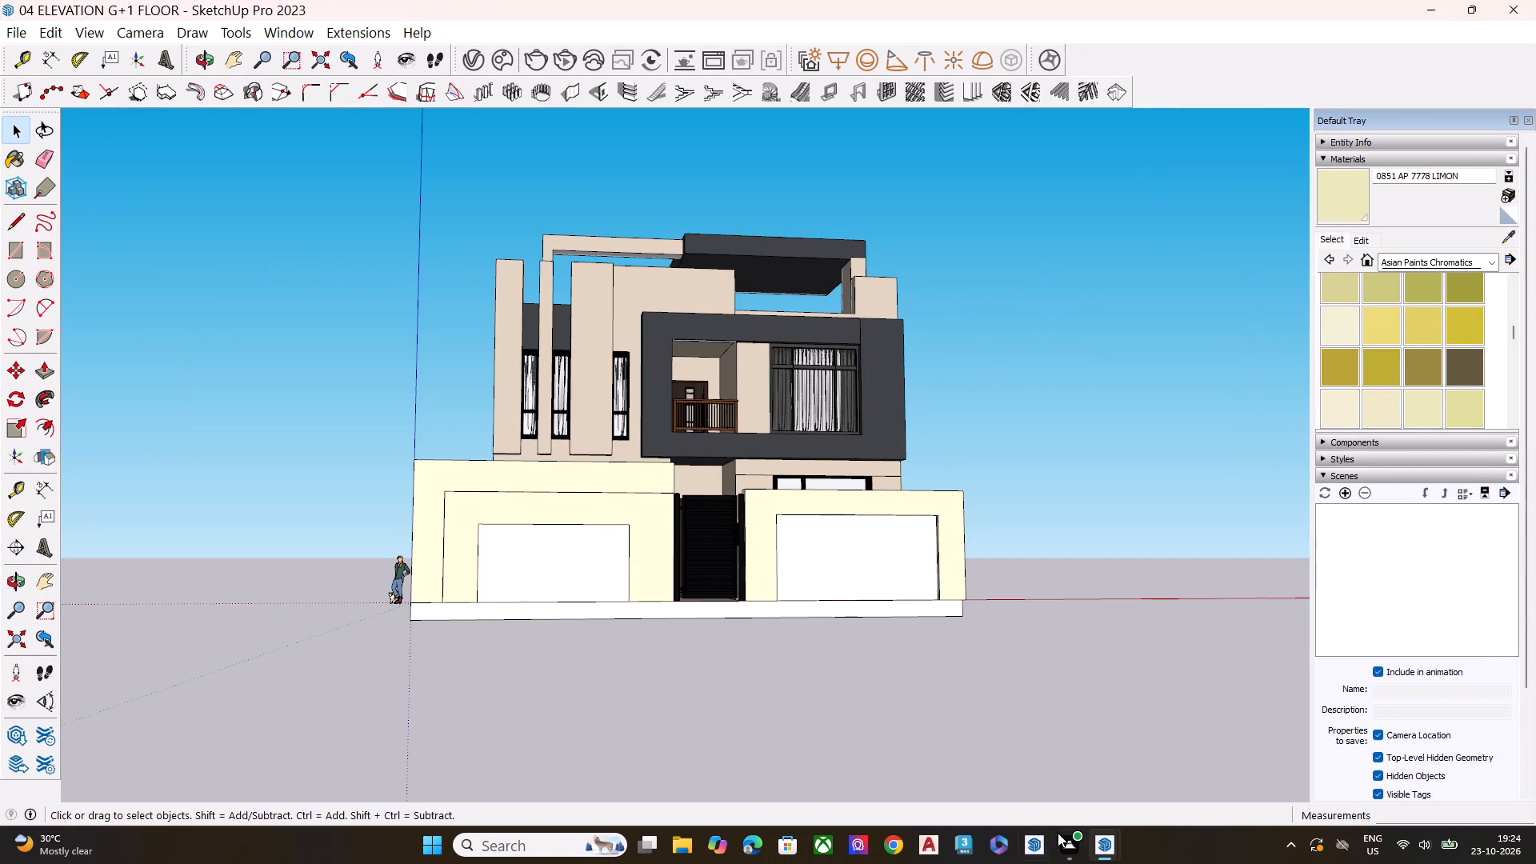
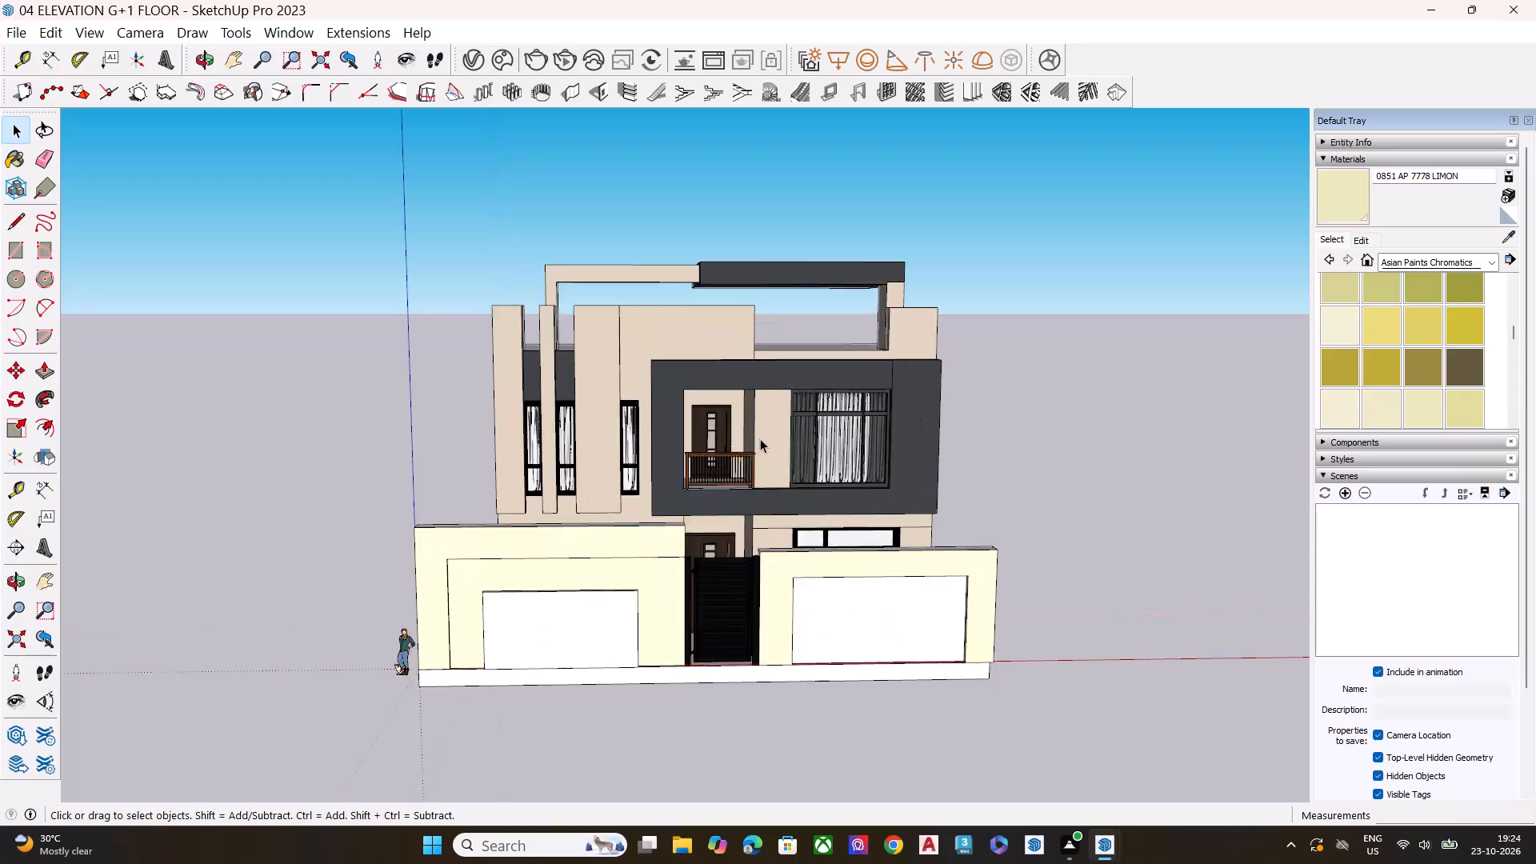
# Delete the human scale figure standing beside the left boundary wall.
pyautogui.scroll(5, 574, 470)
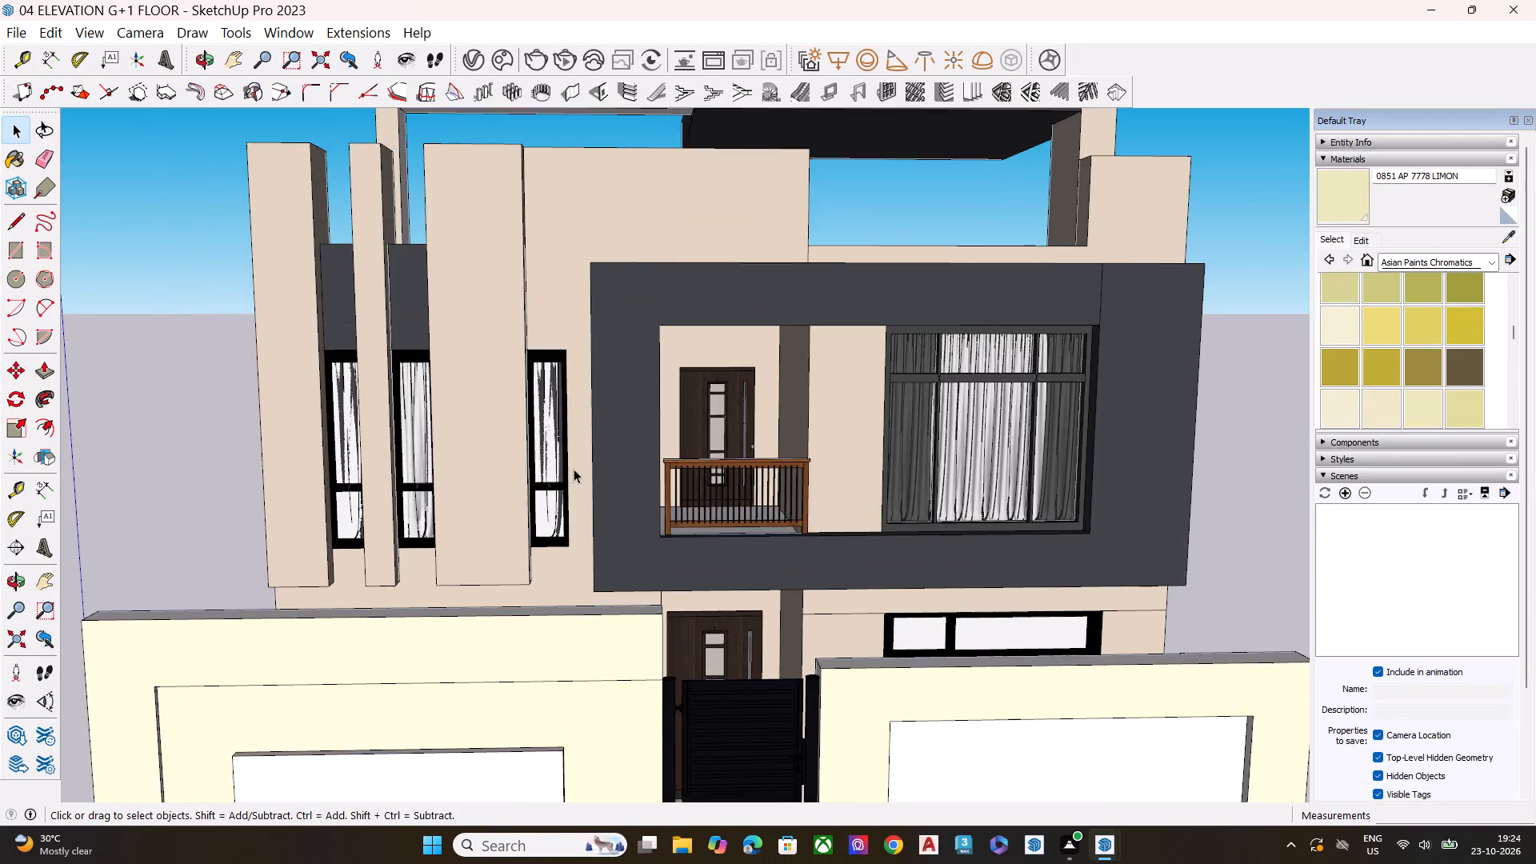
pyautogui.moveTo(602, 466); pyautogui.dragTo(568, 406, button='middle')
pyautogui.scroll(-4, 620, 431)
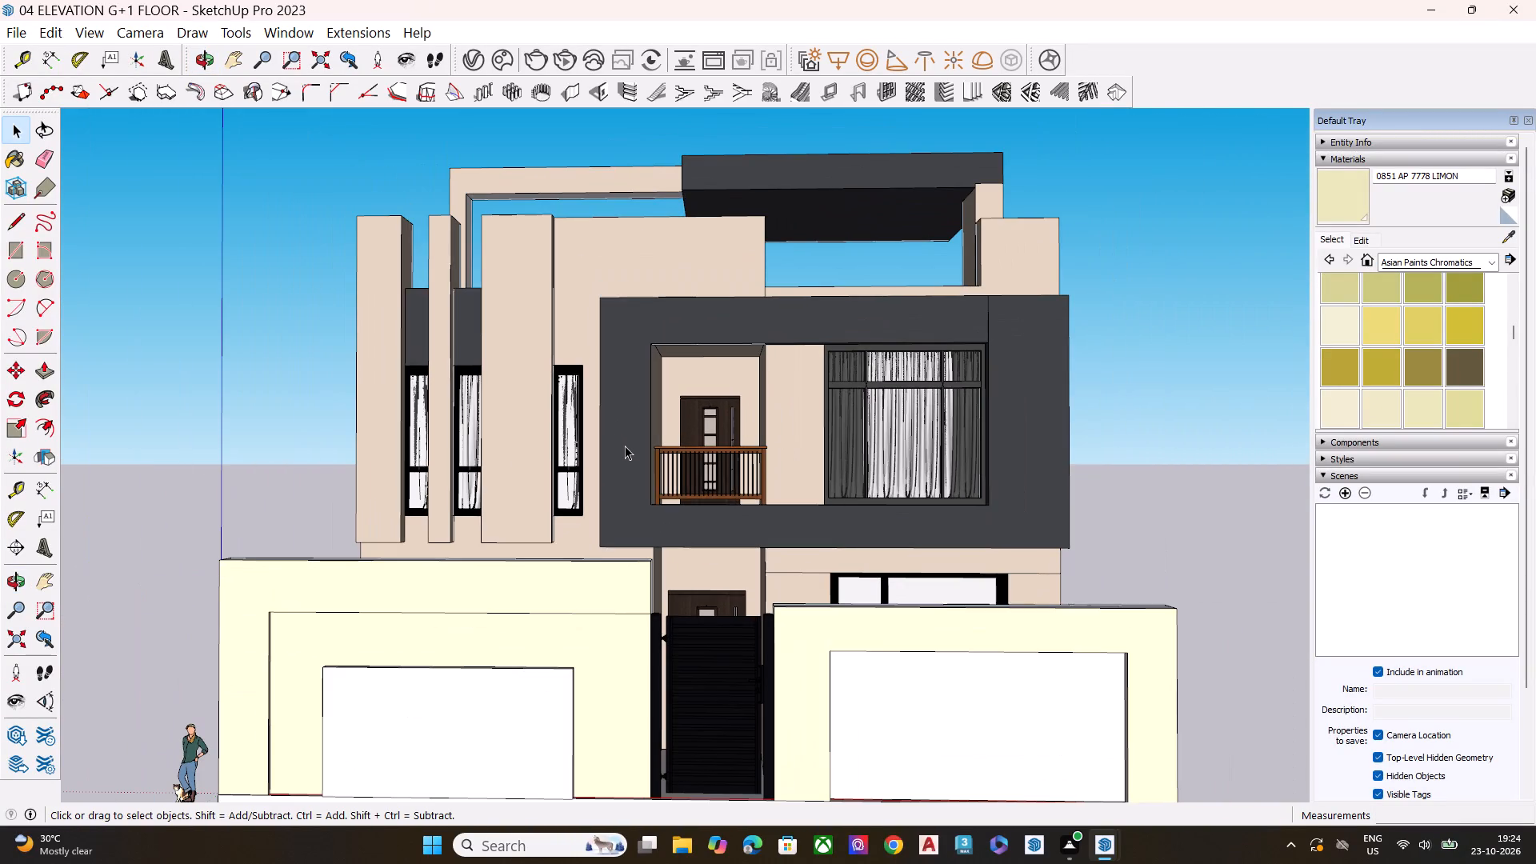
pyautogui.scroll(-2, 625, 446)
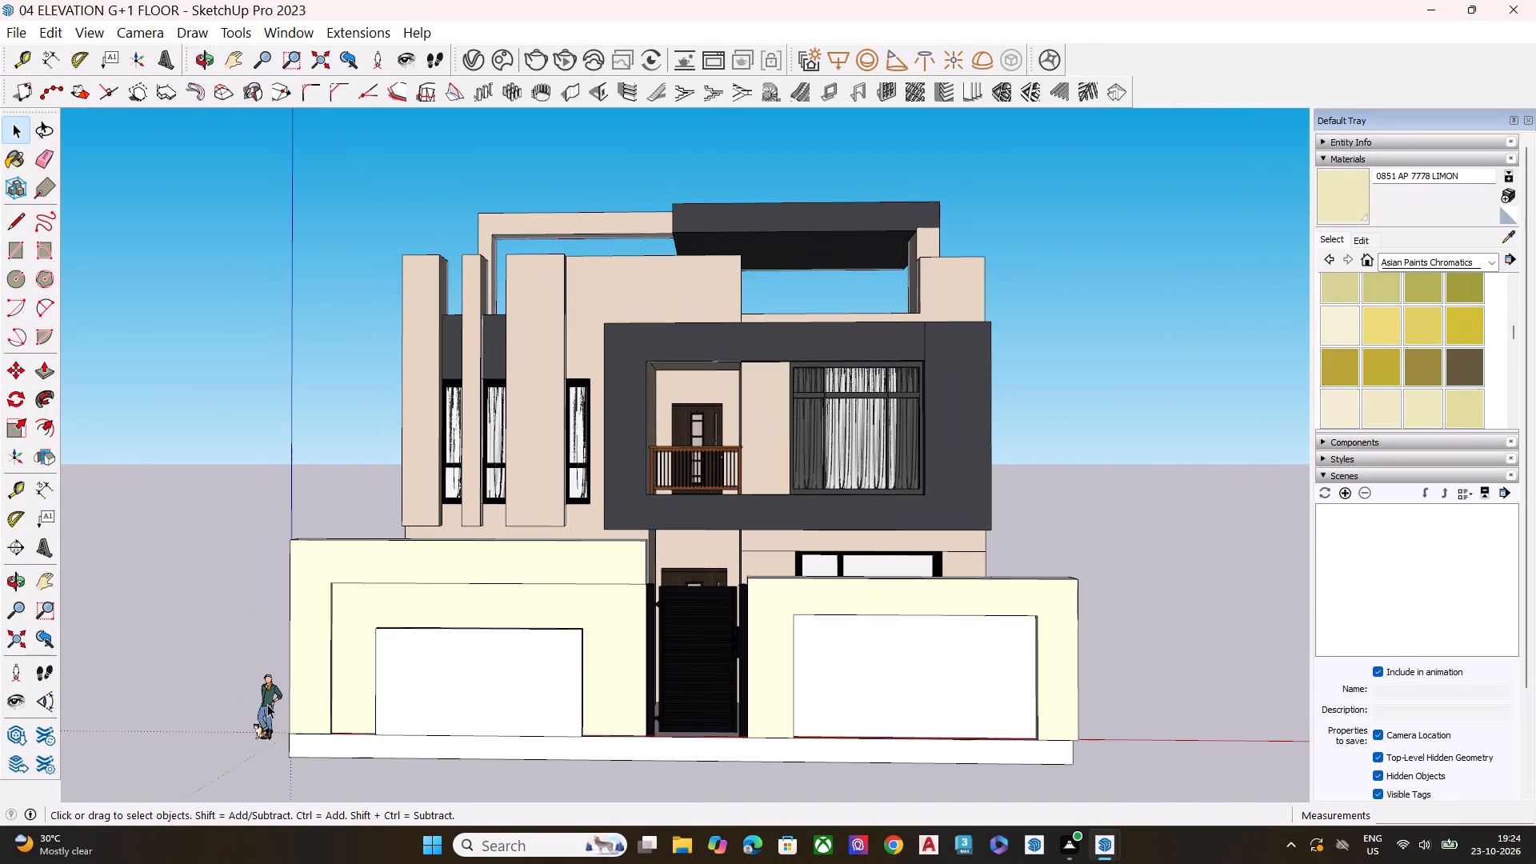
pyautogui.click(267, 704)
pyautogui.press('Delete')
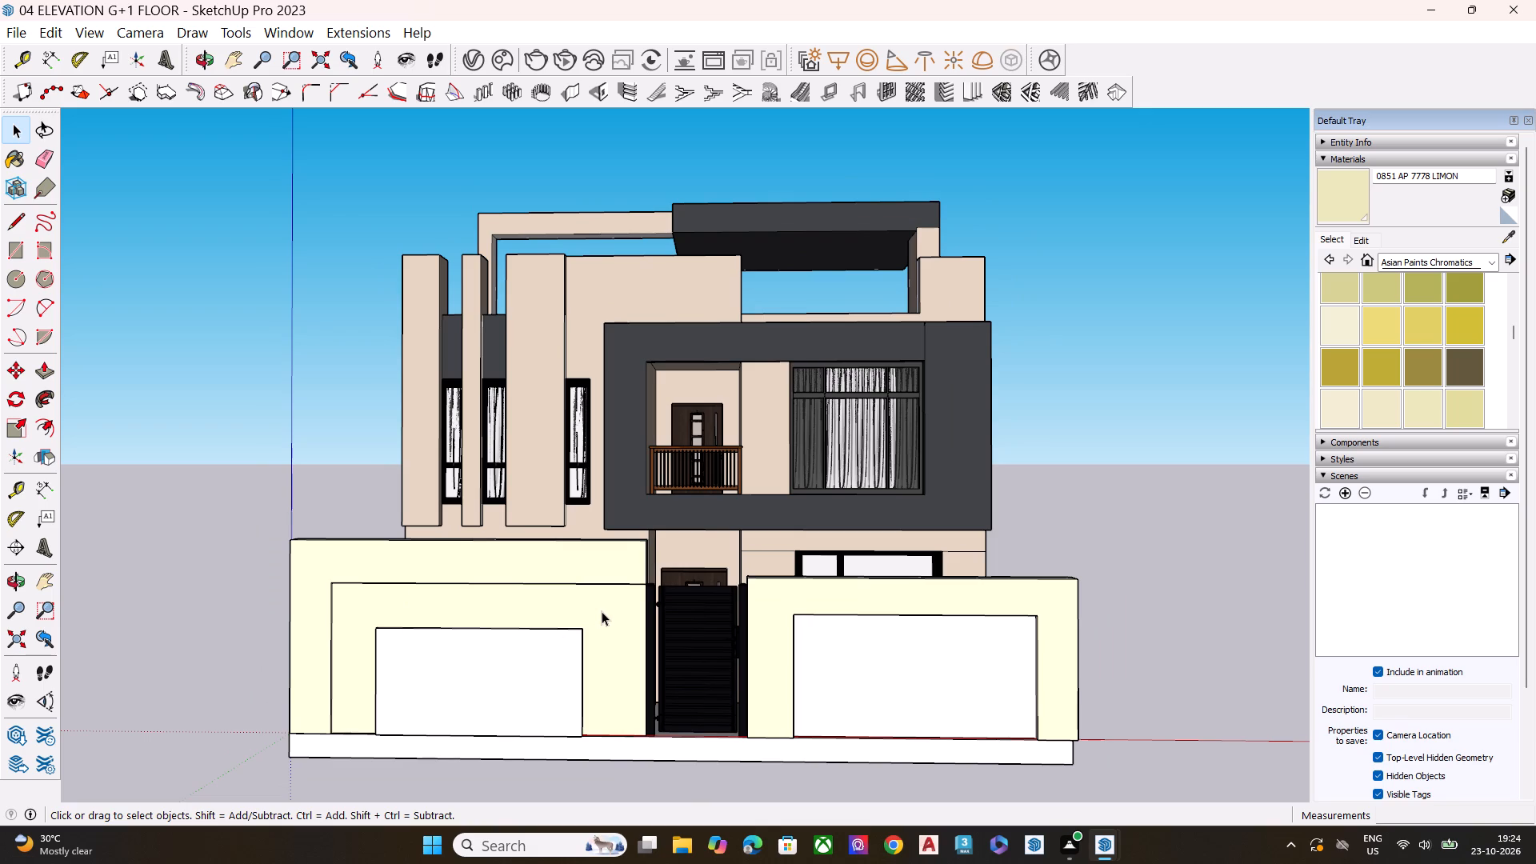
# Import the potted plant model 01.skp from the Downloads folder.
pyautogui.moveTo(641, 596); pyautogui.dragTo(679, 587, button='middle')
pyautogui.scroll(1, 657, 582)
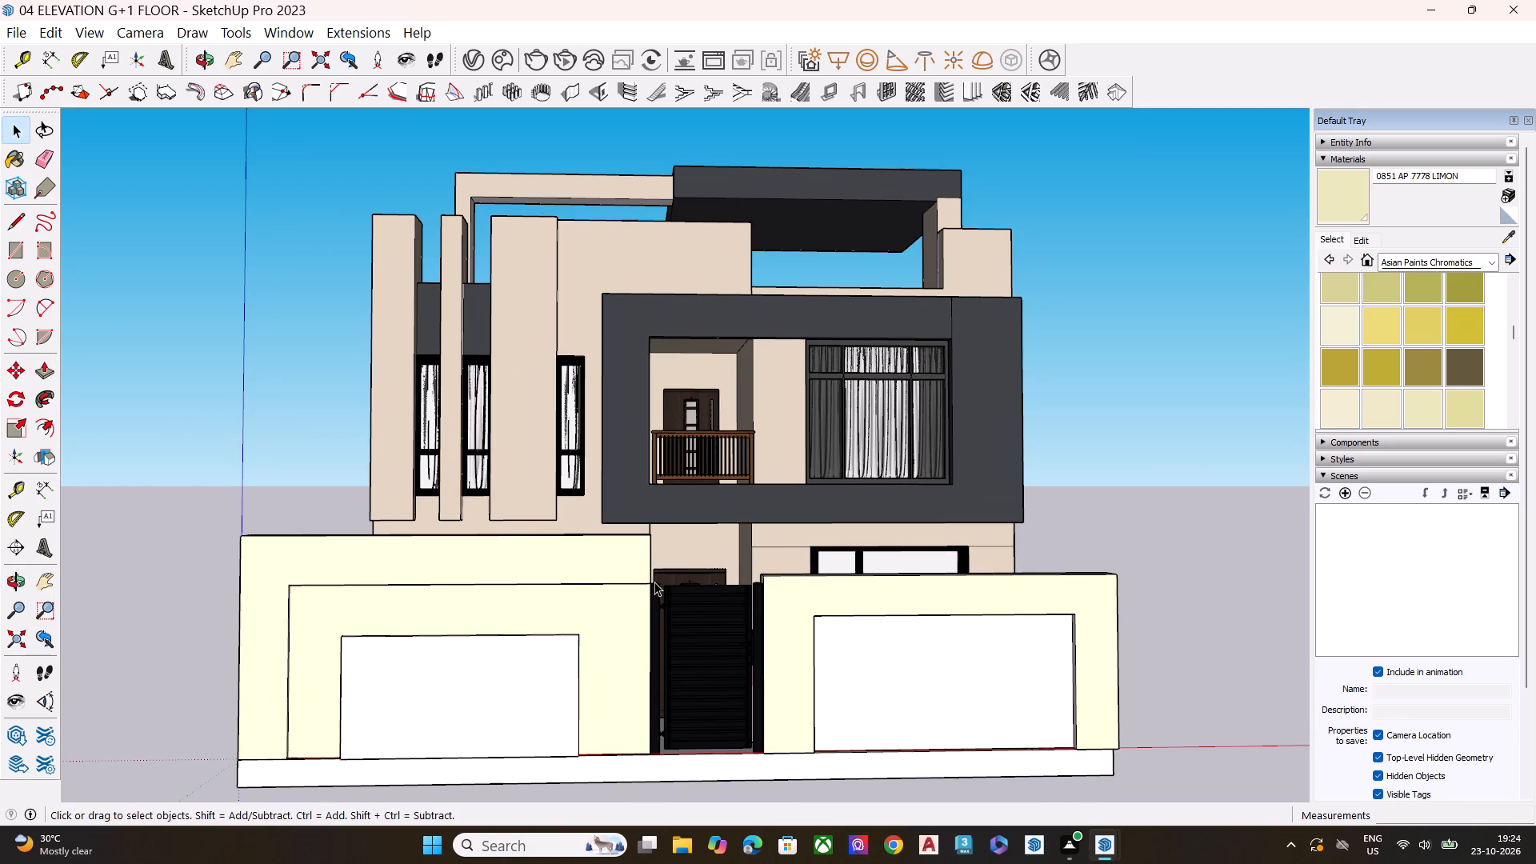
pyautogui.moveTo(654, 581); pyautogui.dragTo(637, 578, button='middle')
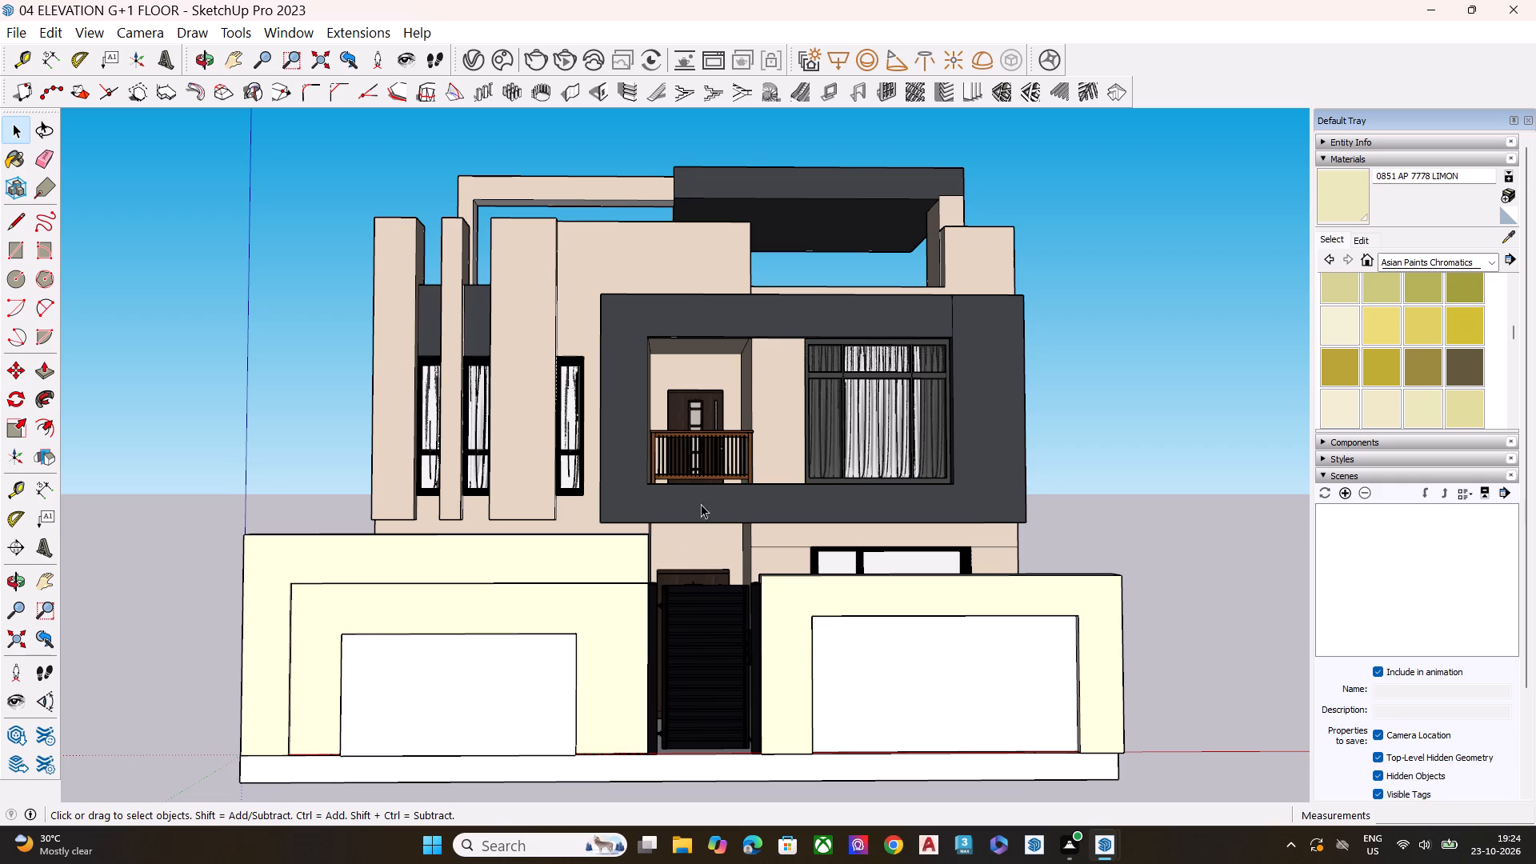
pyautogui.scroll(1, 553, 606)
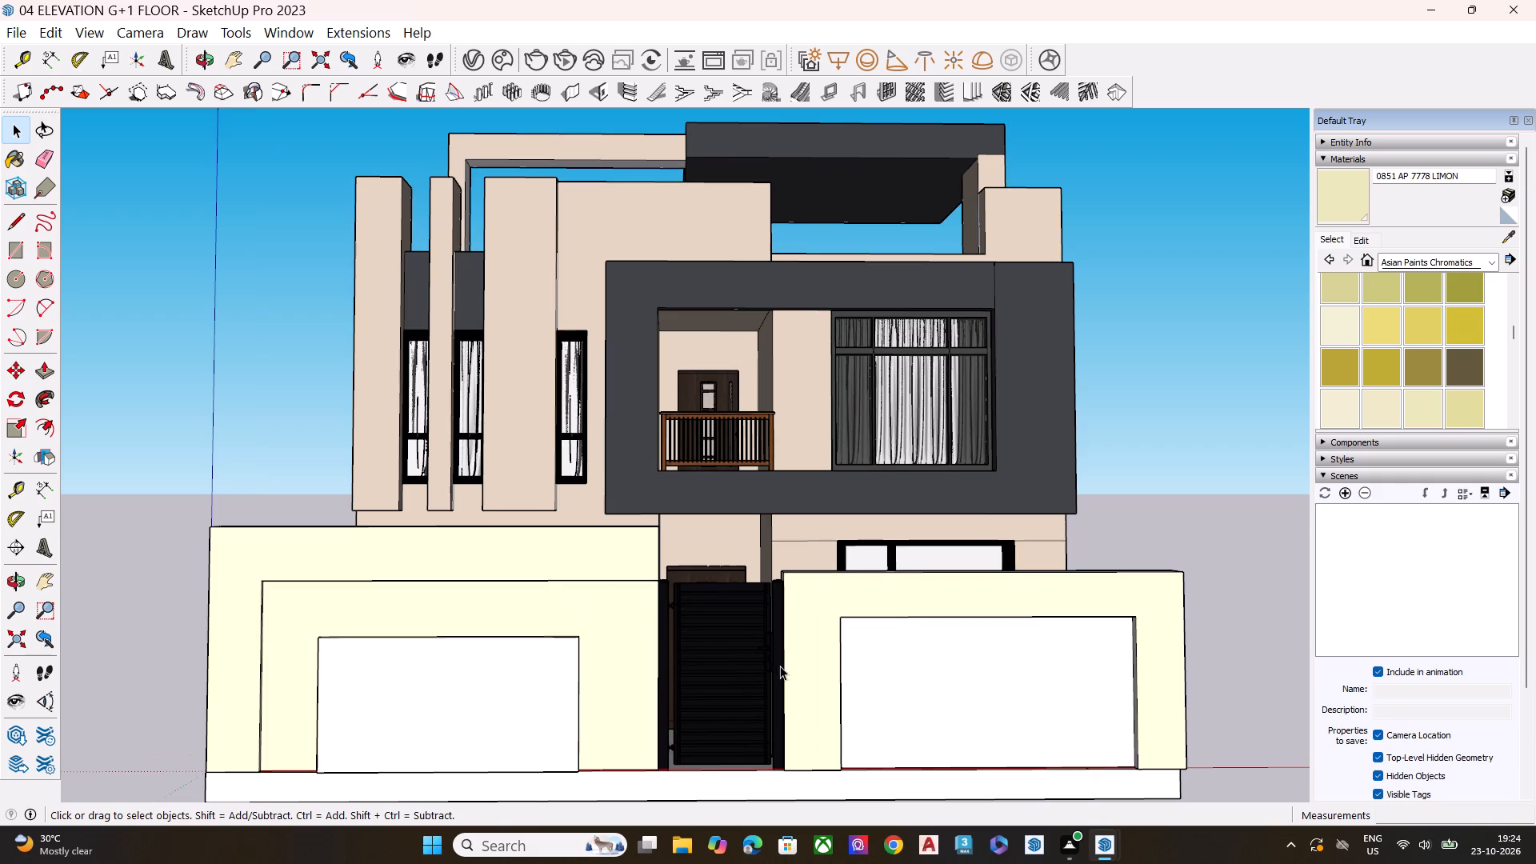
pyautogui.scroll(-1, 739, 596)
pyautogui.moveTo(738, 553); pyautogui.dragTo(742, 570, button='middle')
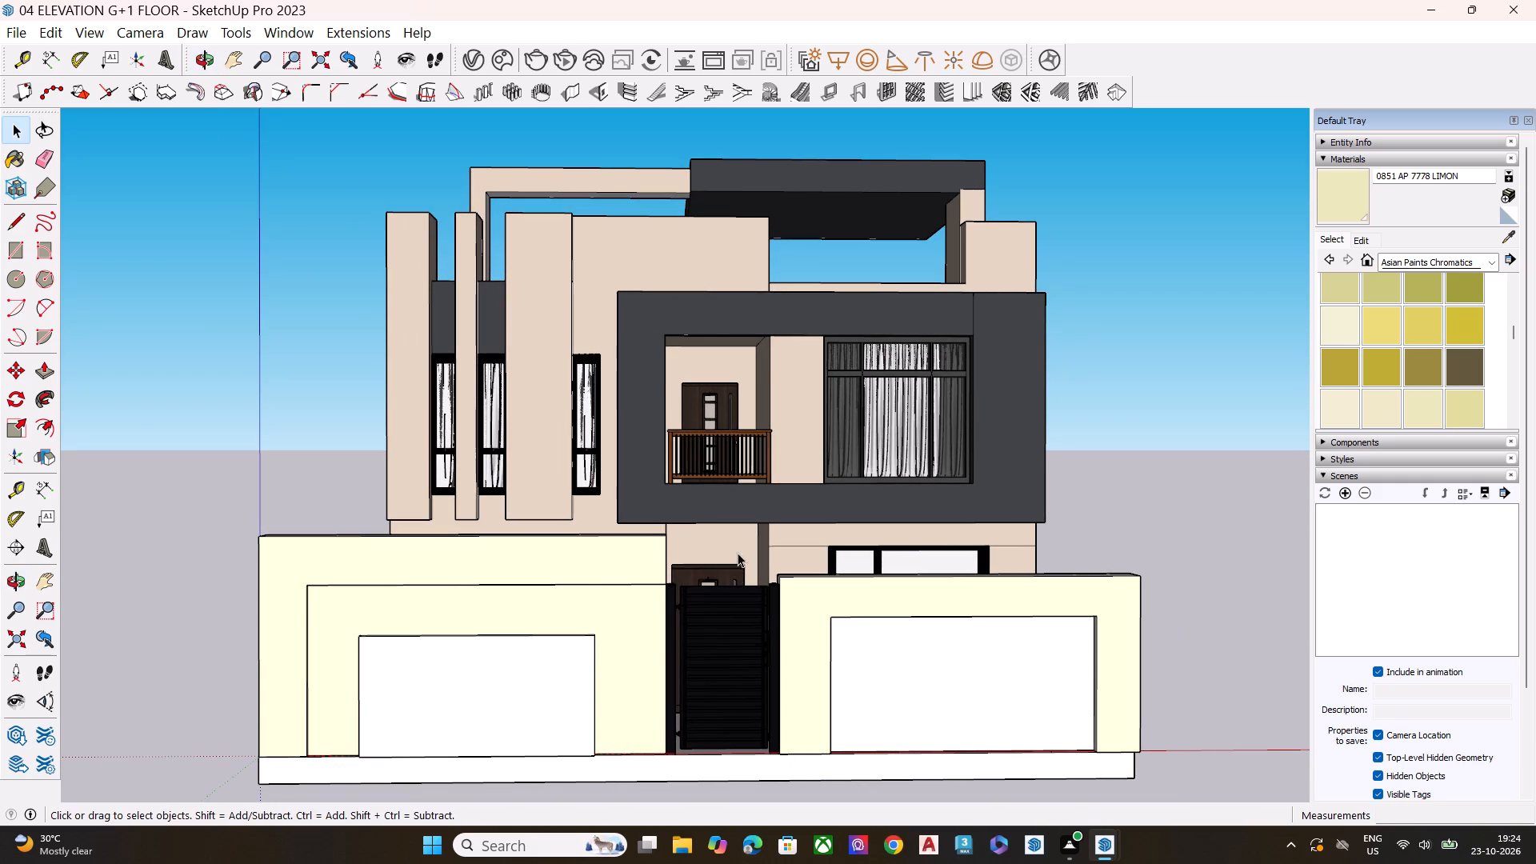
pyautogui.click(6, 38)
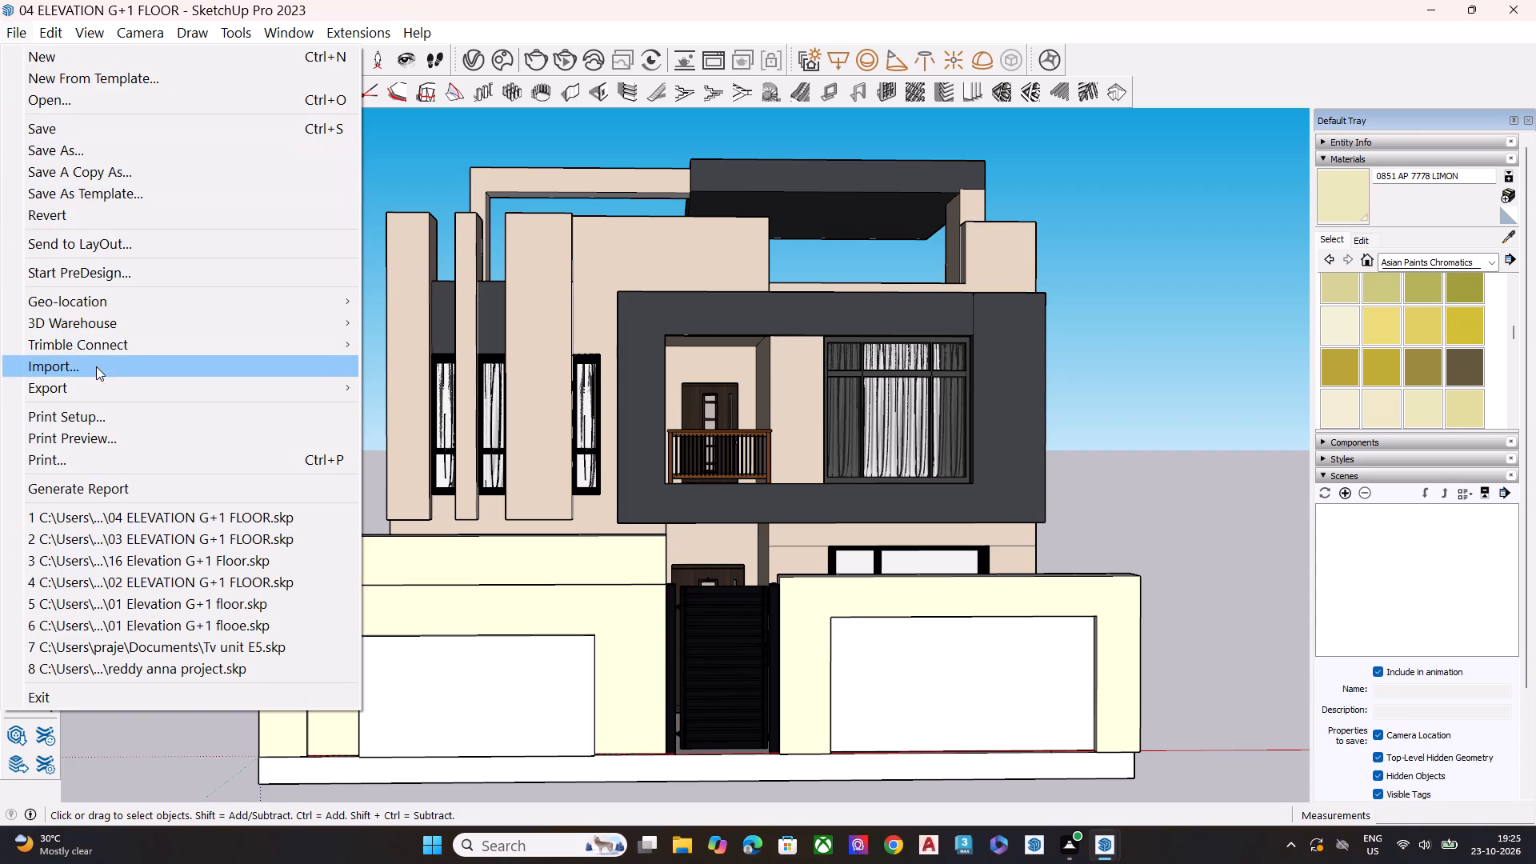
pyautogui.click(96, 363)
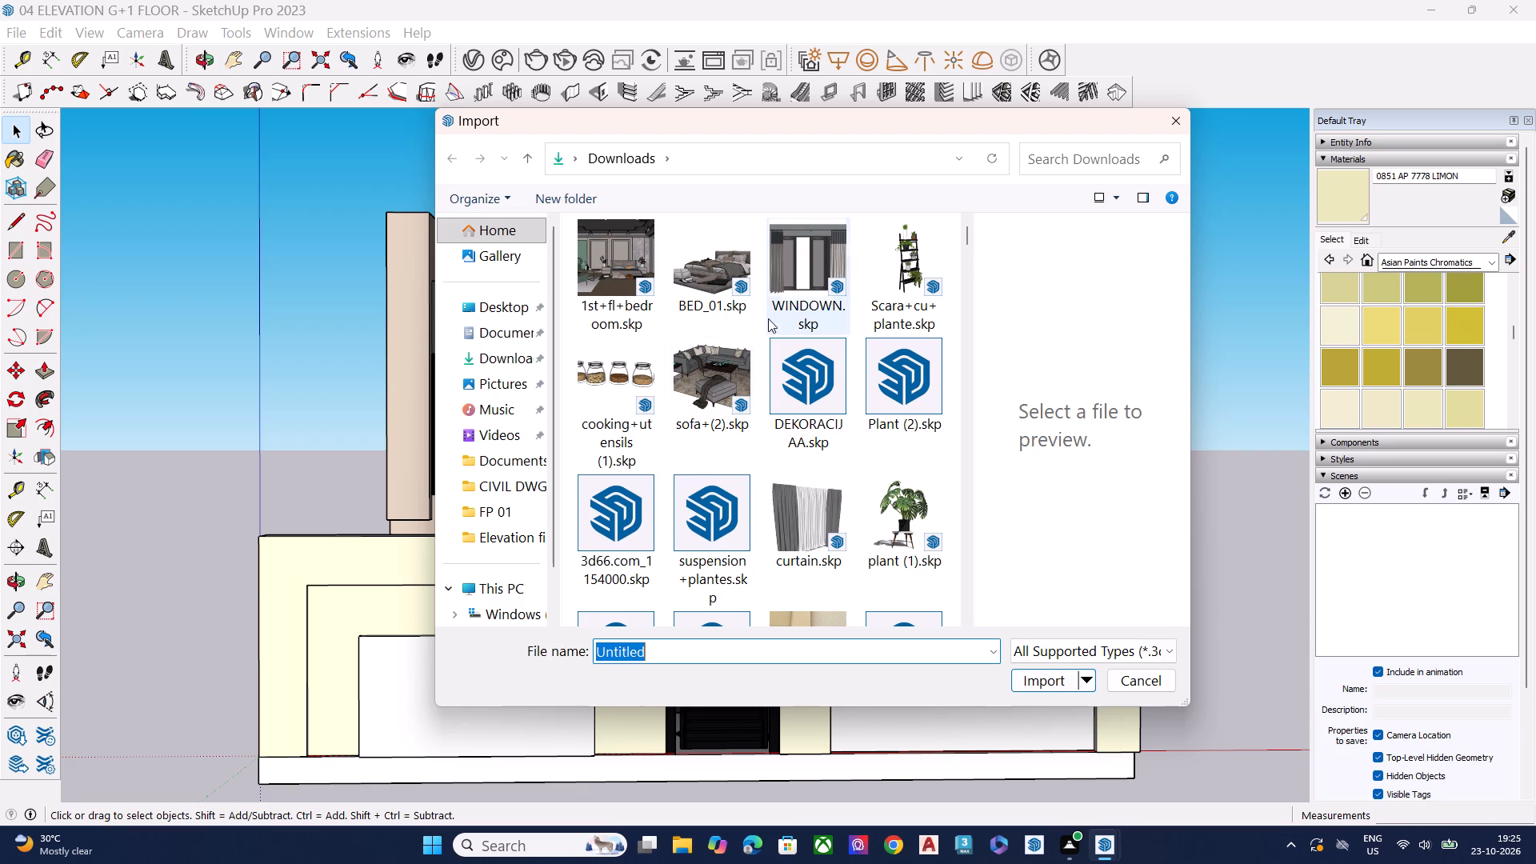
pyautogui.scroll(-2, 769, 514)
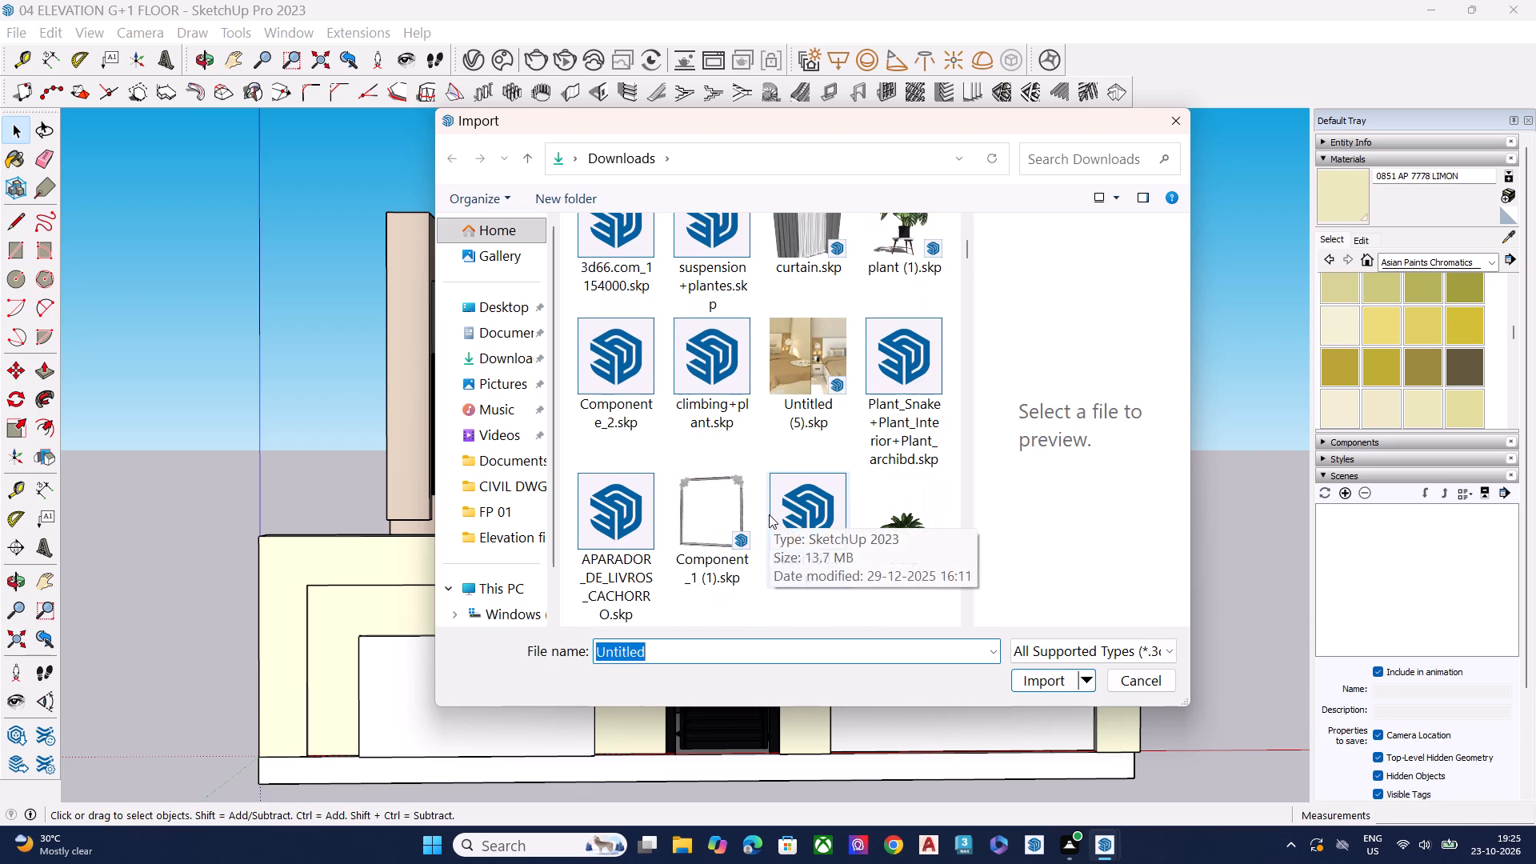
pyautogui.scroll(-1, 913, 534)
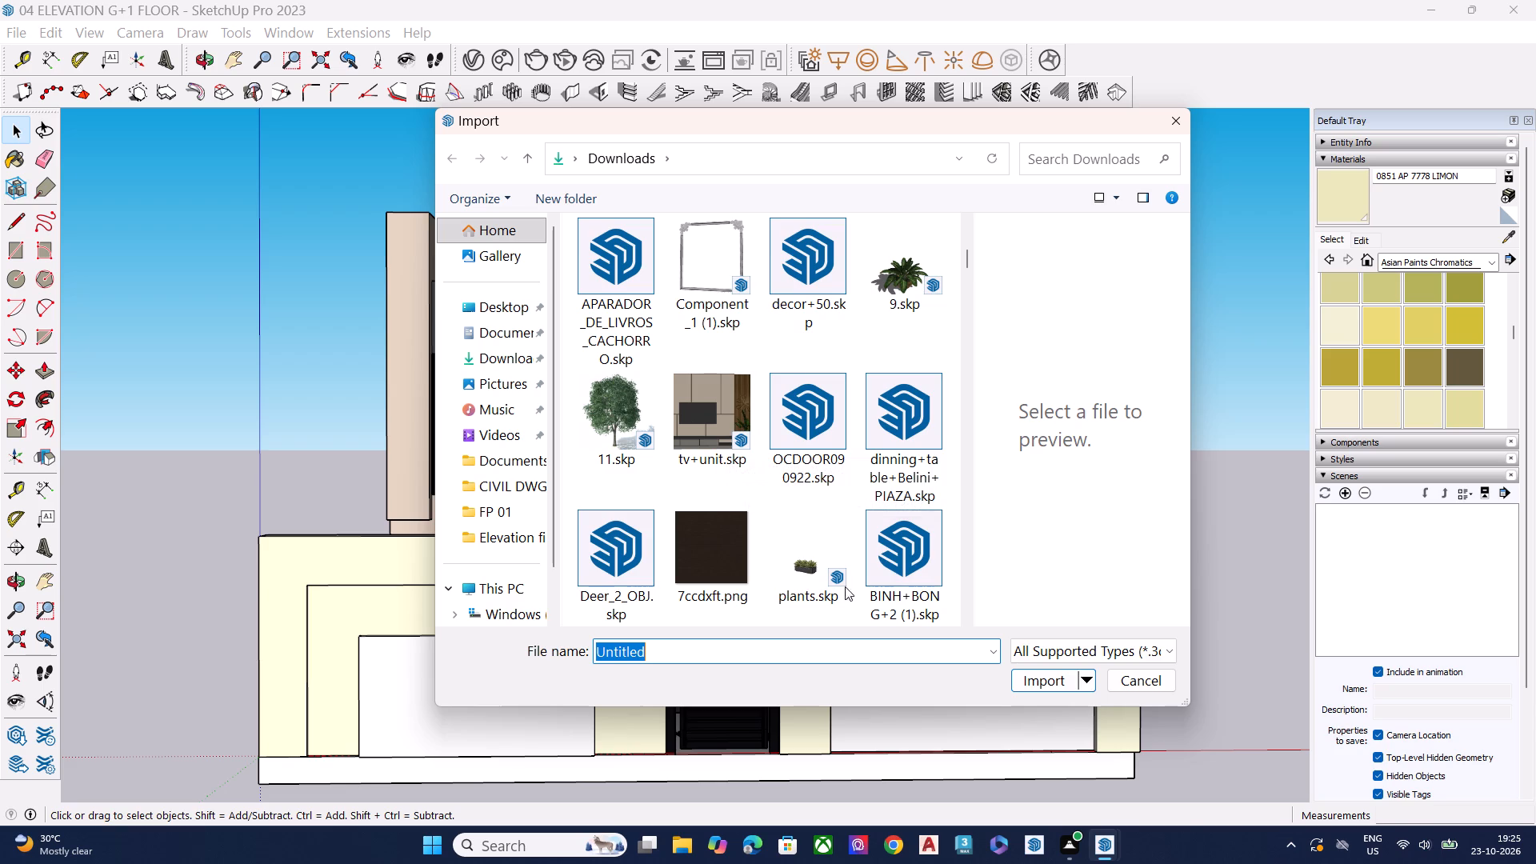
pyautogui.click(620, 413)
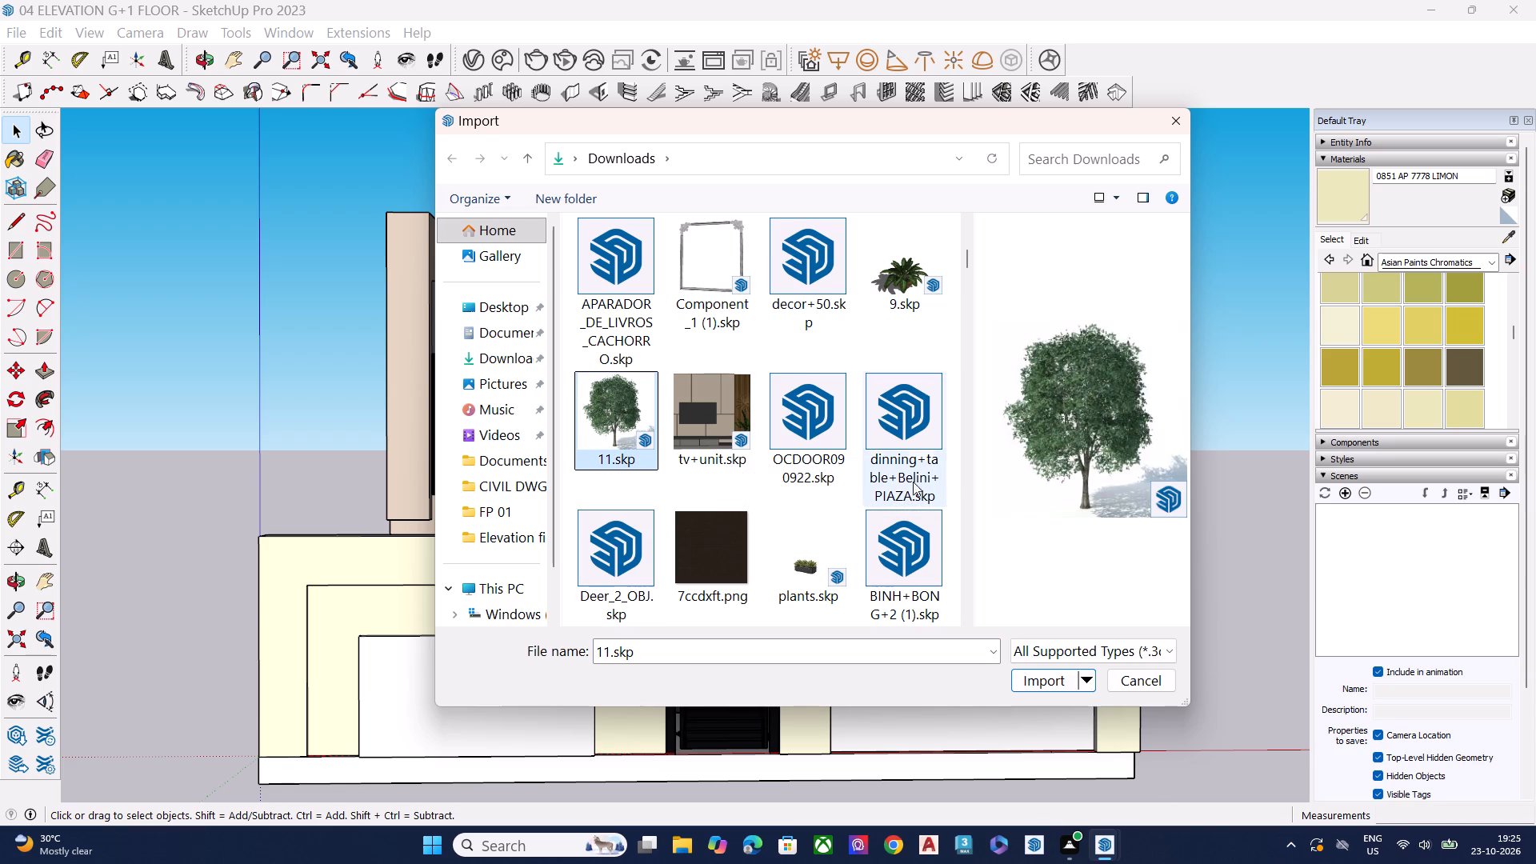
pyautogui.scroll(-1, 883, 435)
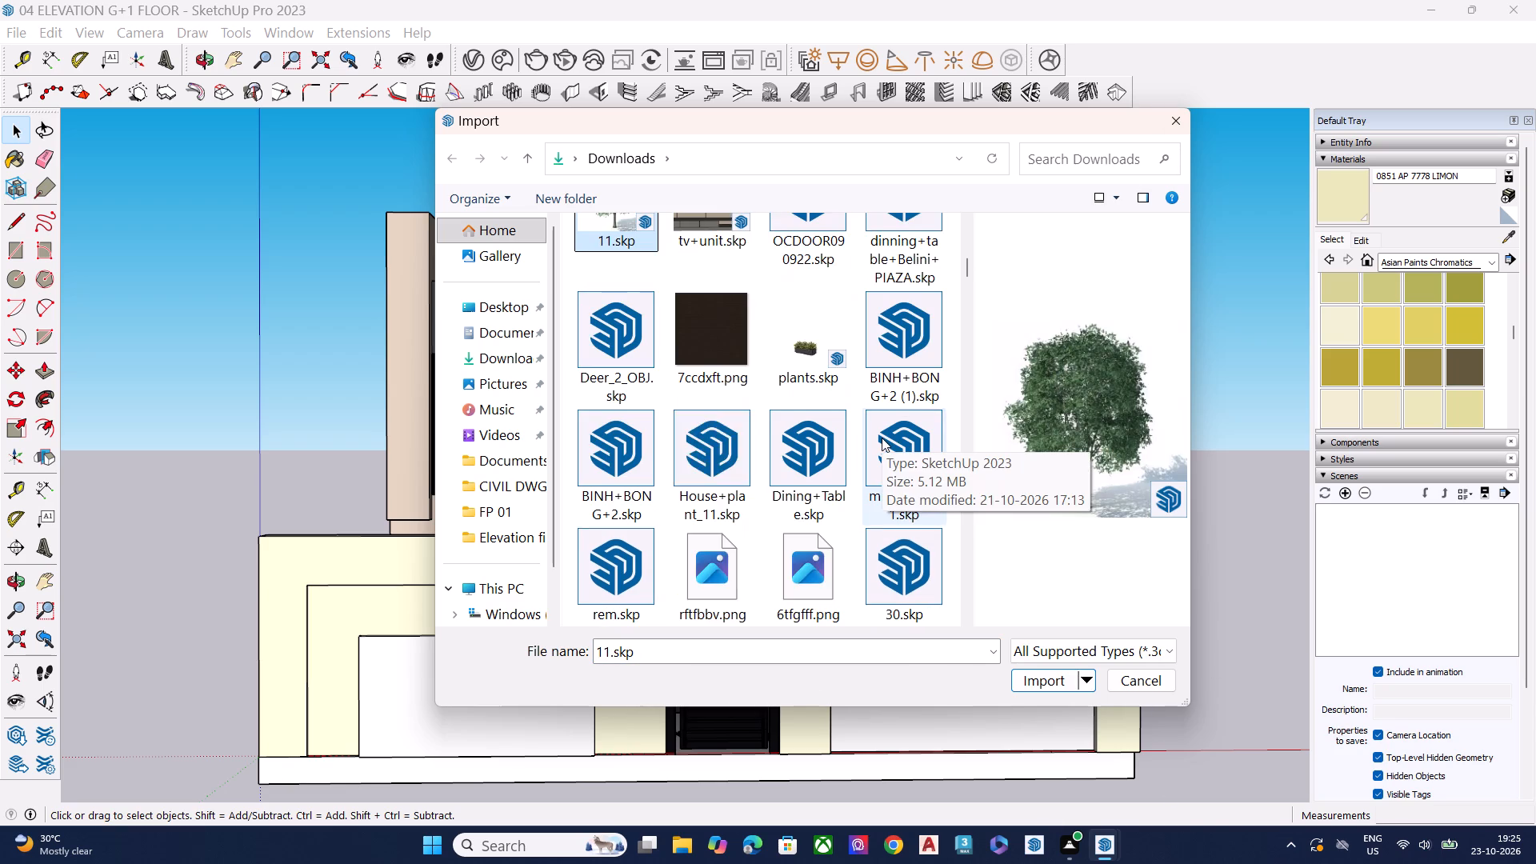
pyautogui.scroll(-1, 881, 438)
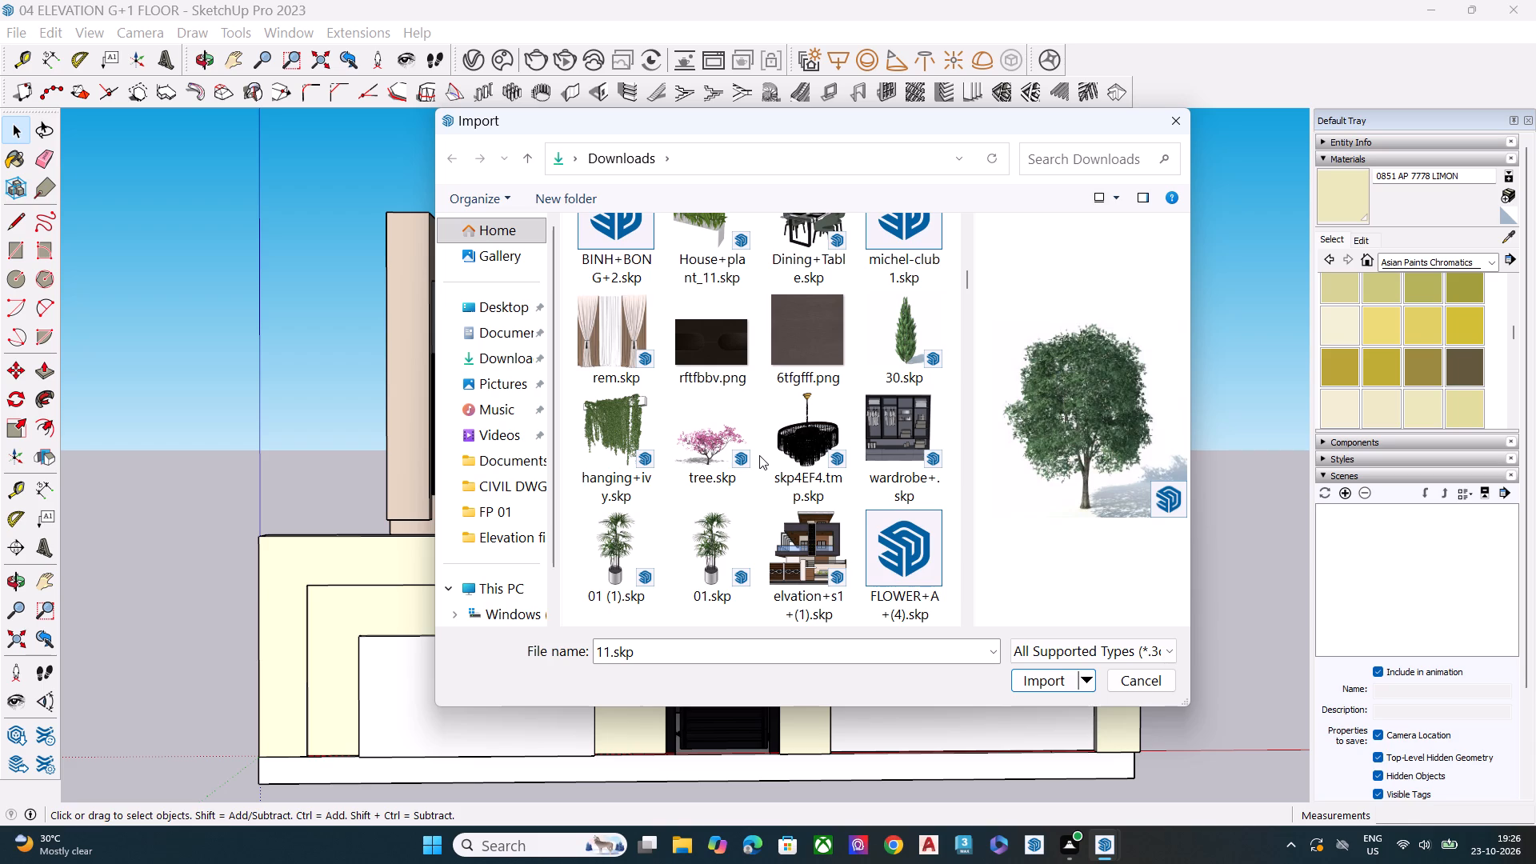
pyautogui.click(706, 553)
pyautogui.click(1025, 678)
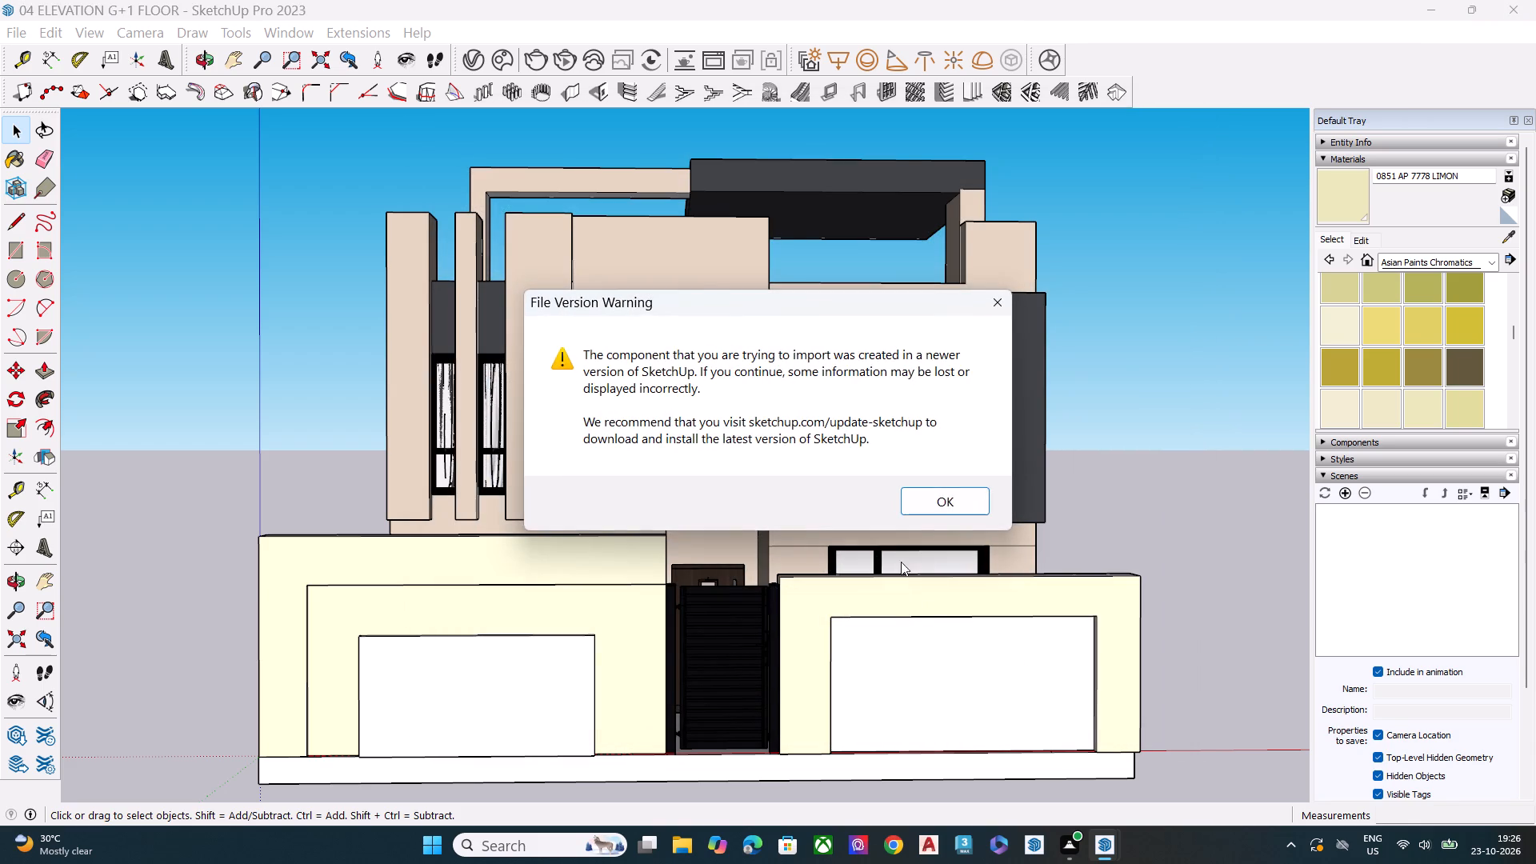
pyautogui.click(942, 506)
# Place the imported potted plant on the upper-floor balcony slab, beside the door and behind the railing.
pyautogui.moveTo(707, 483); pyautogui.dragTo(770, 654, button='middle')
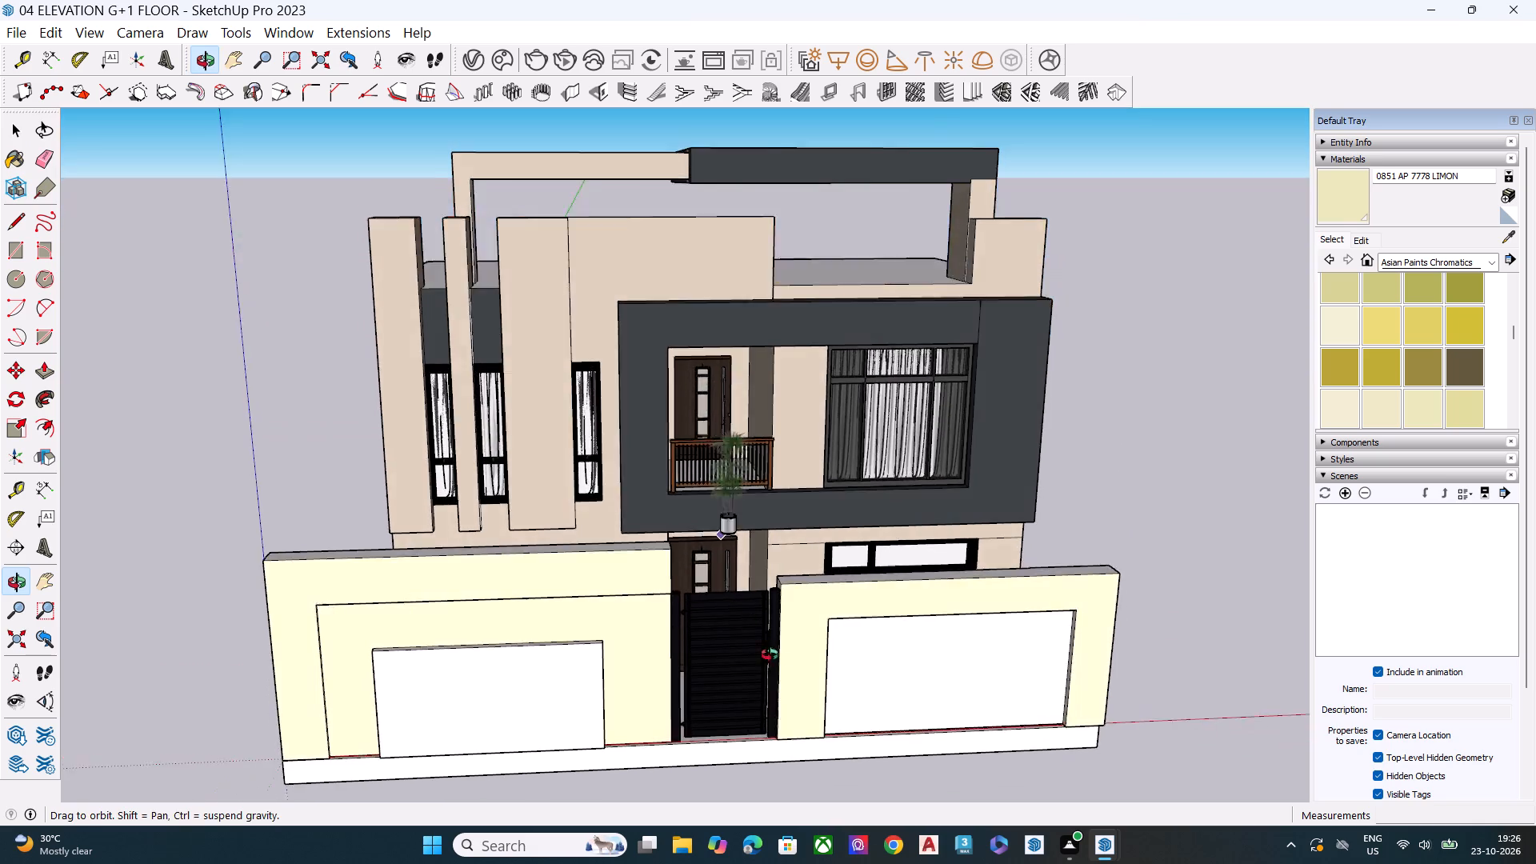
pyautogui.moveTo(770, 654); pyautogui.dragTo(826, 664, button='middle')
pyautogui.scroll(3, 742, 426)
pyautogui.scroll(-2, 744, 423)
pyautogui.scroll(10, 744, 423)
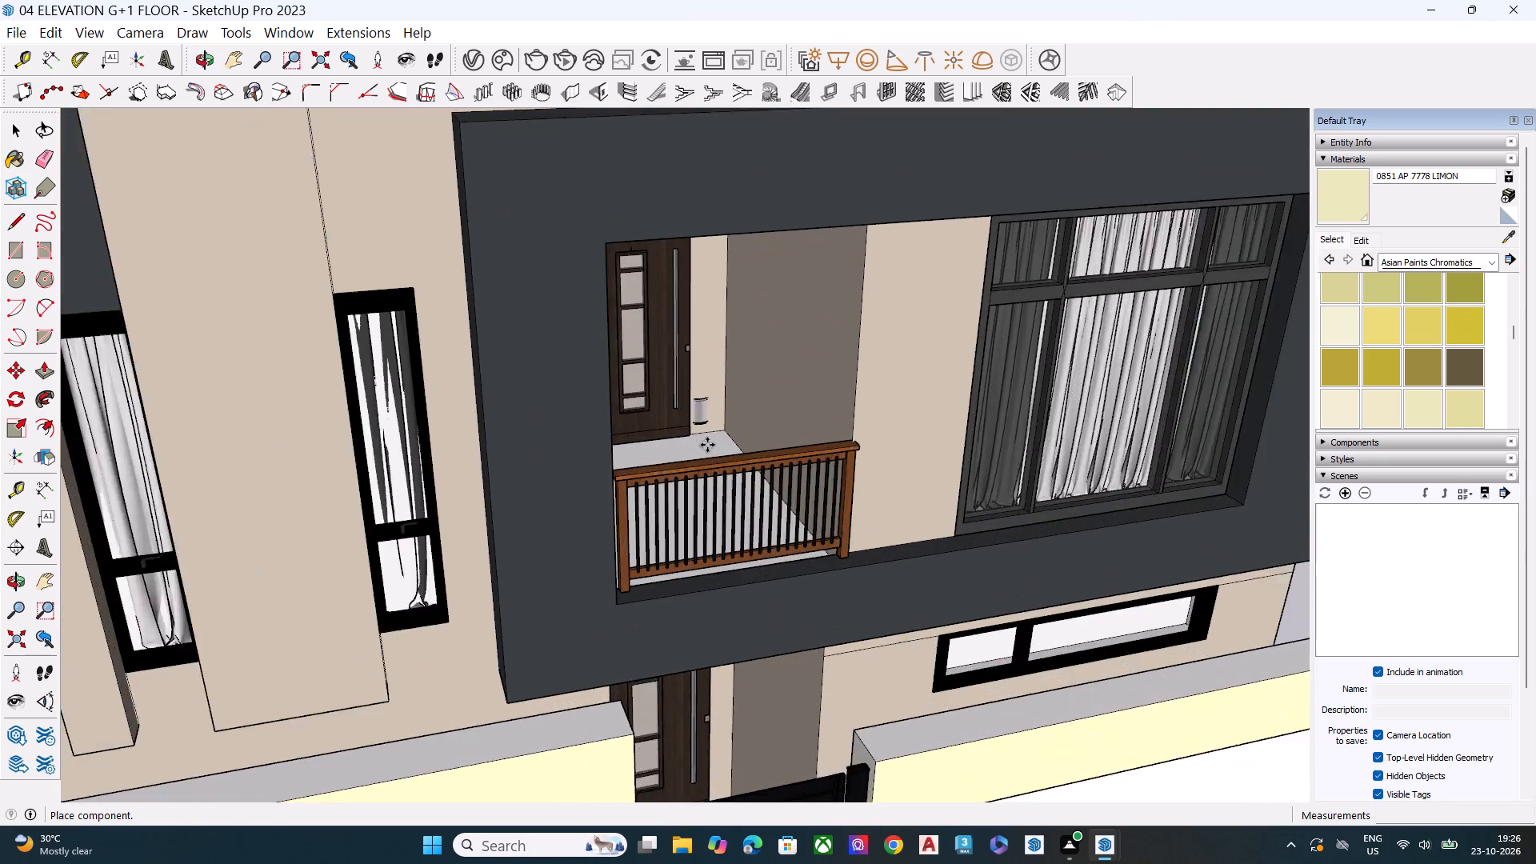
pyautogui.scroll(4, 709, 441)
pyautogui.click(698, 450)
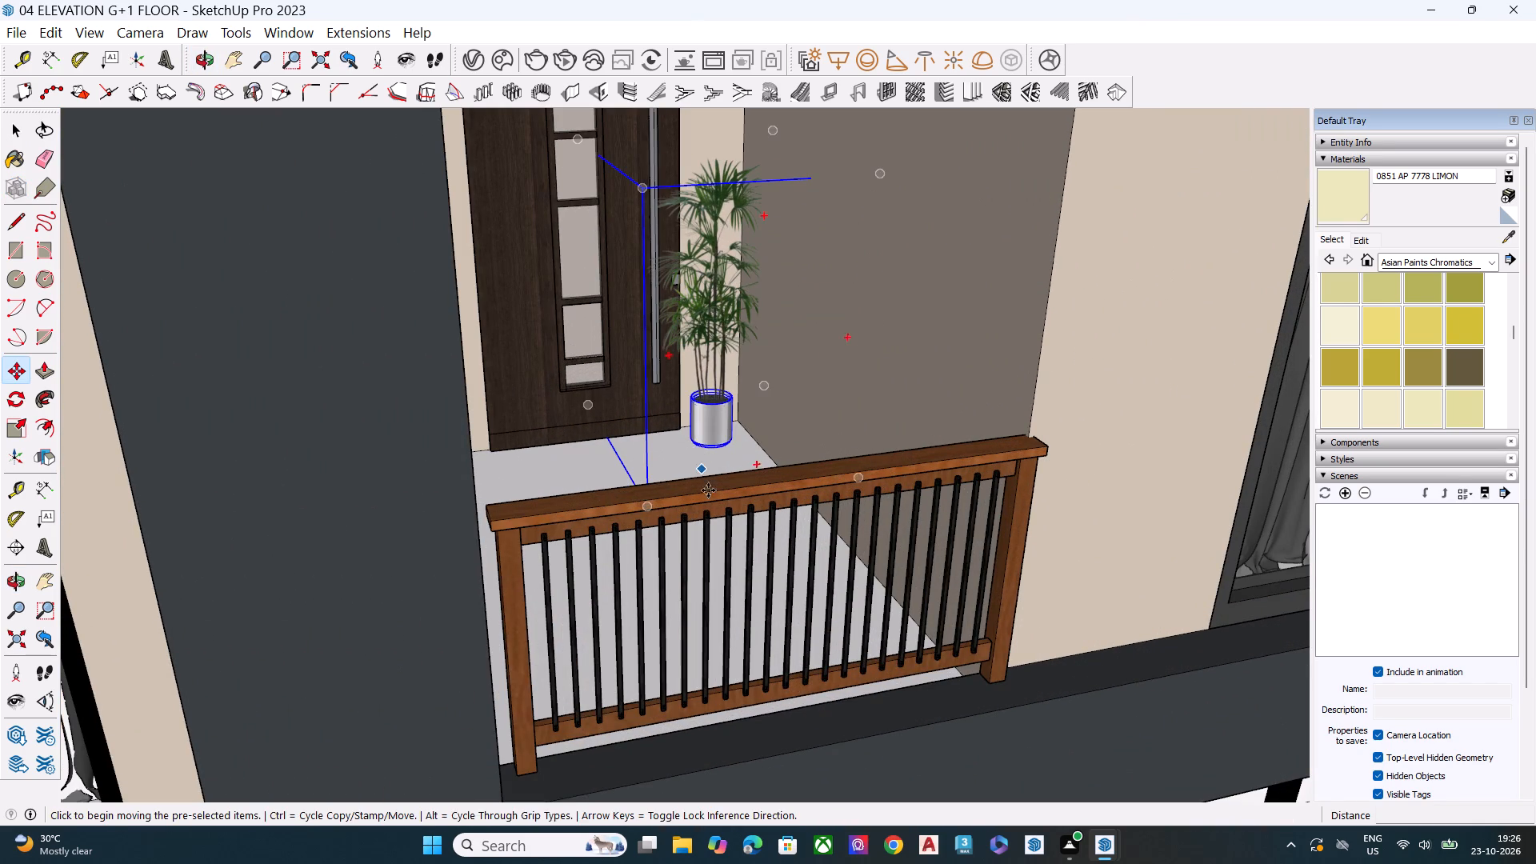
pyautogui.press('space')
pyautogui.scroll(1, 690, 462)
pyautogui.scroll(-4, 690, 462)
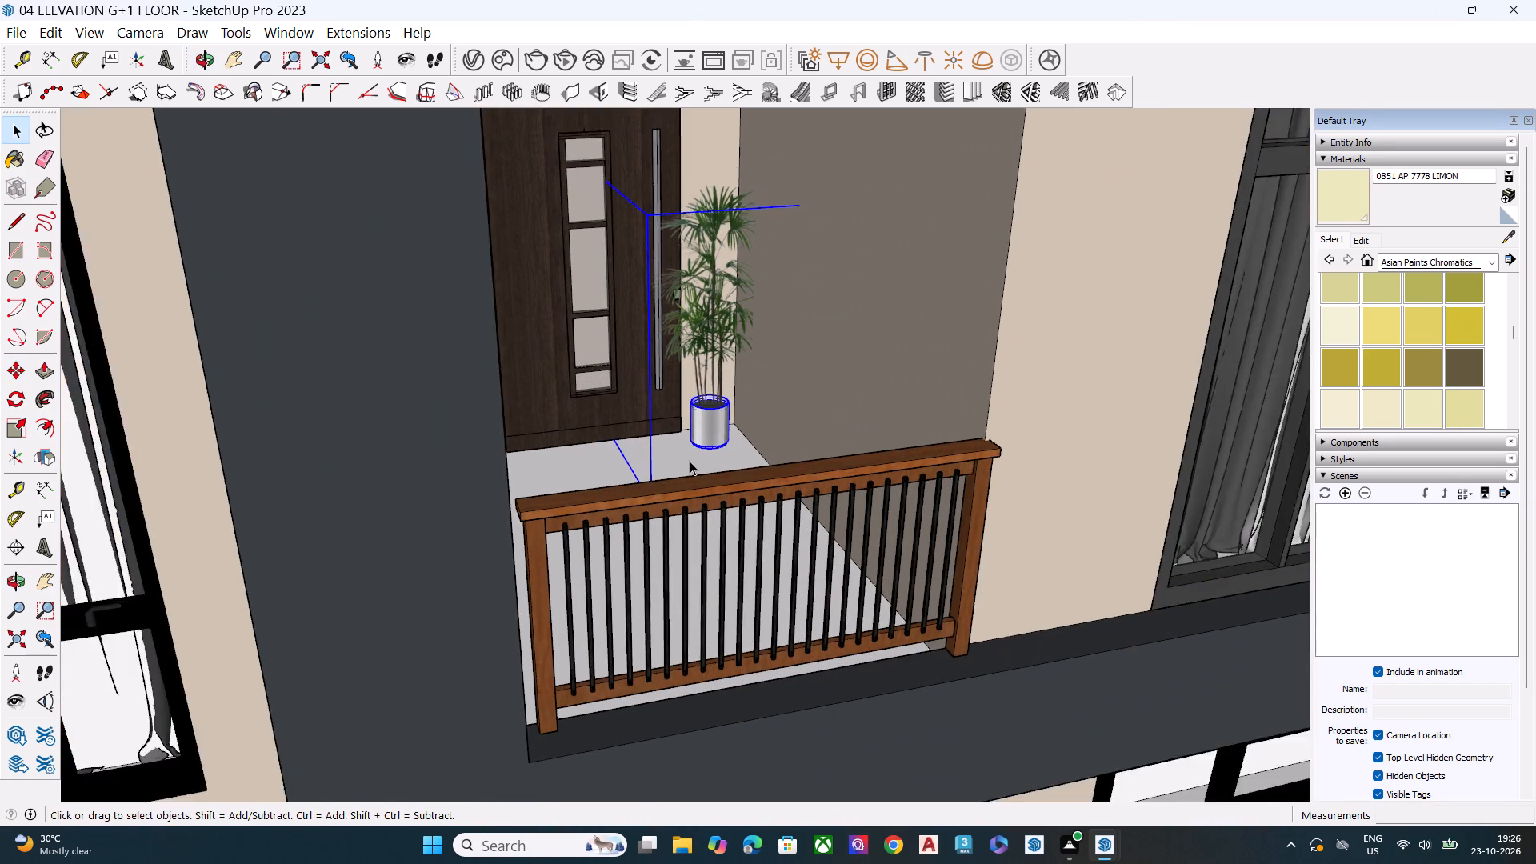
pyautogui.scroll(-11, 690, 461)
pyautogui.click(1237, 551)
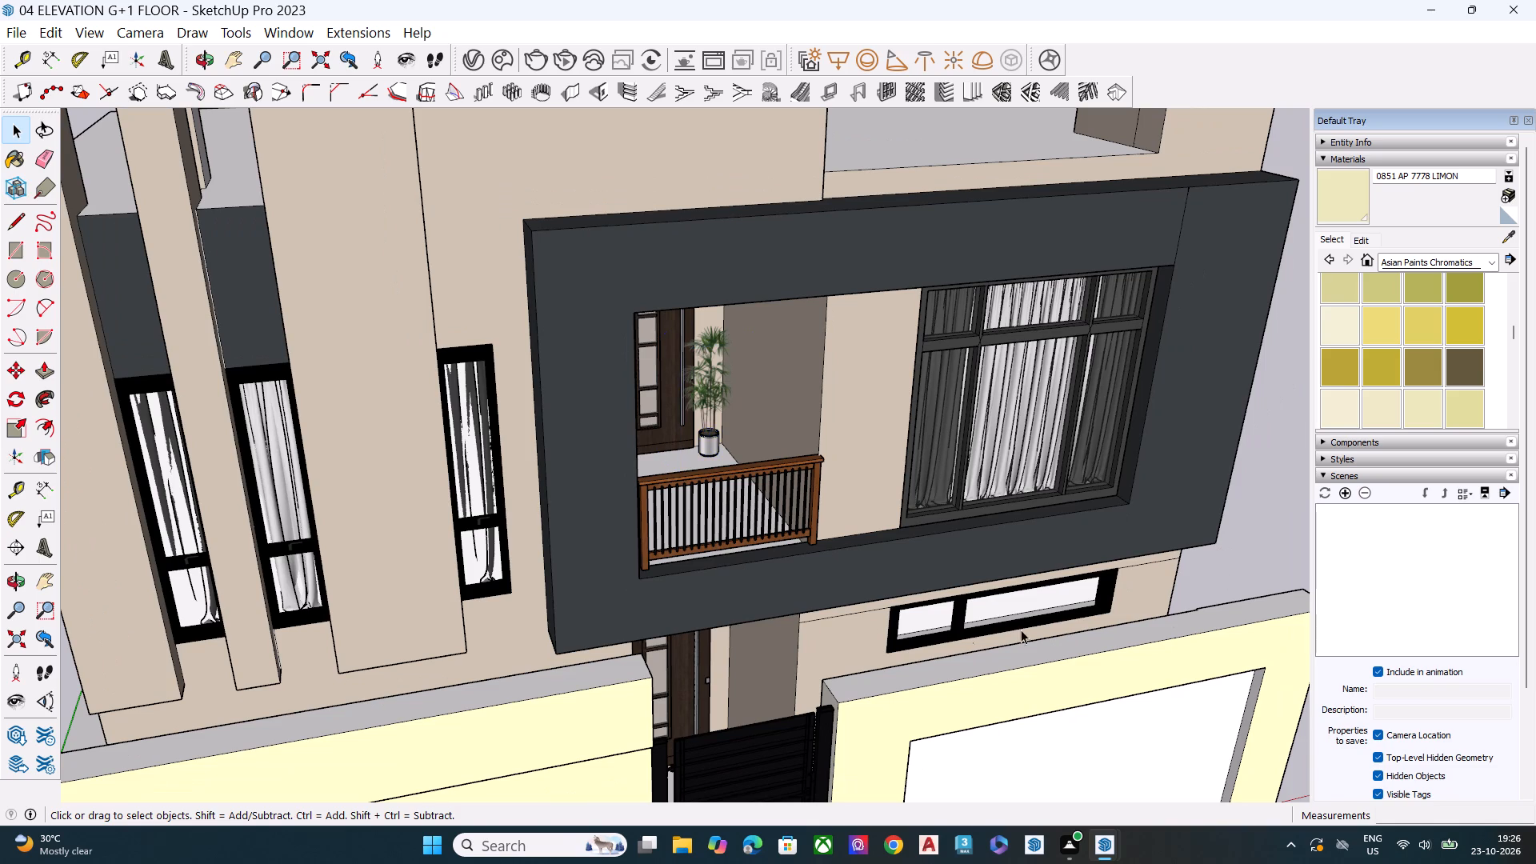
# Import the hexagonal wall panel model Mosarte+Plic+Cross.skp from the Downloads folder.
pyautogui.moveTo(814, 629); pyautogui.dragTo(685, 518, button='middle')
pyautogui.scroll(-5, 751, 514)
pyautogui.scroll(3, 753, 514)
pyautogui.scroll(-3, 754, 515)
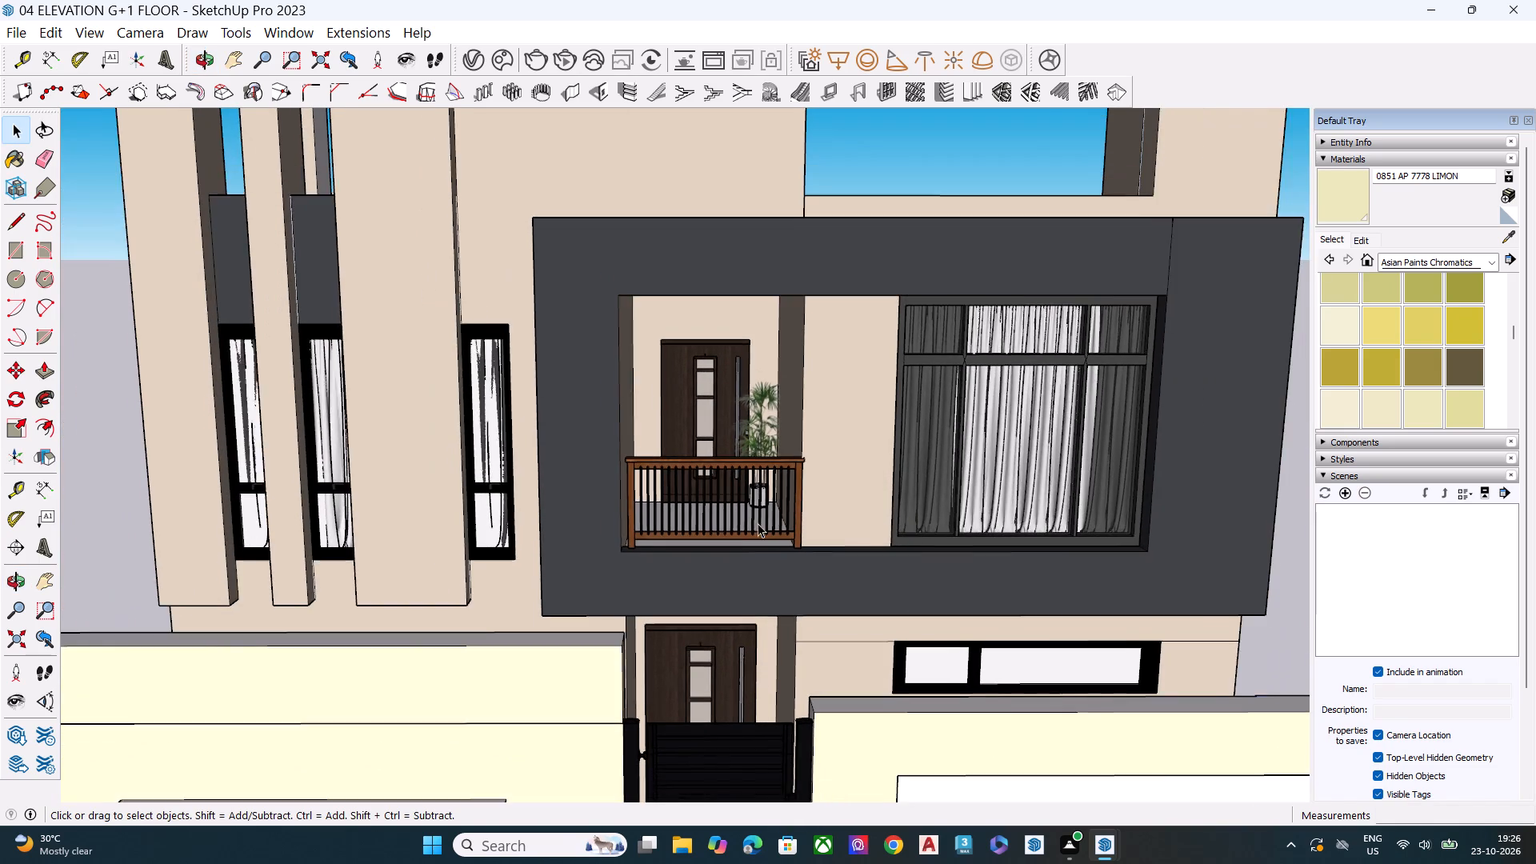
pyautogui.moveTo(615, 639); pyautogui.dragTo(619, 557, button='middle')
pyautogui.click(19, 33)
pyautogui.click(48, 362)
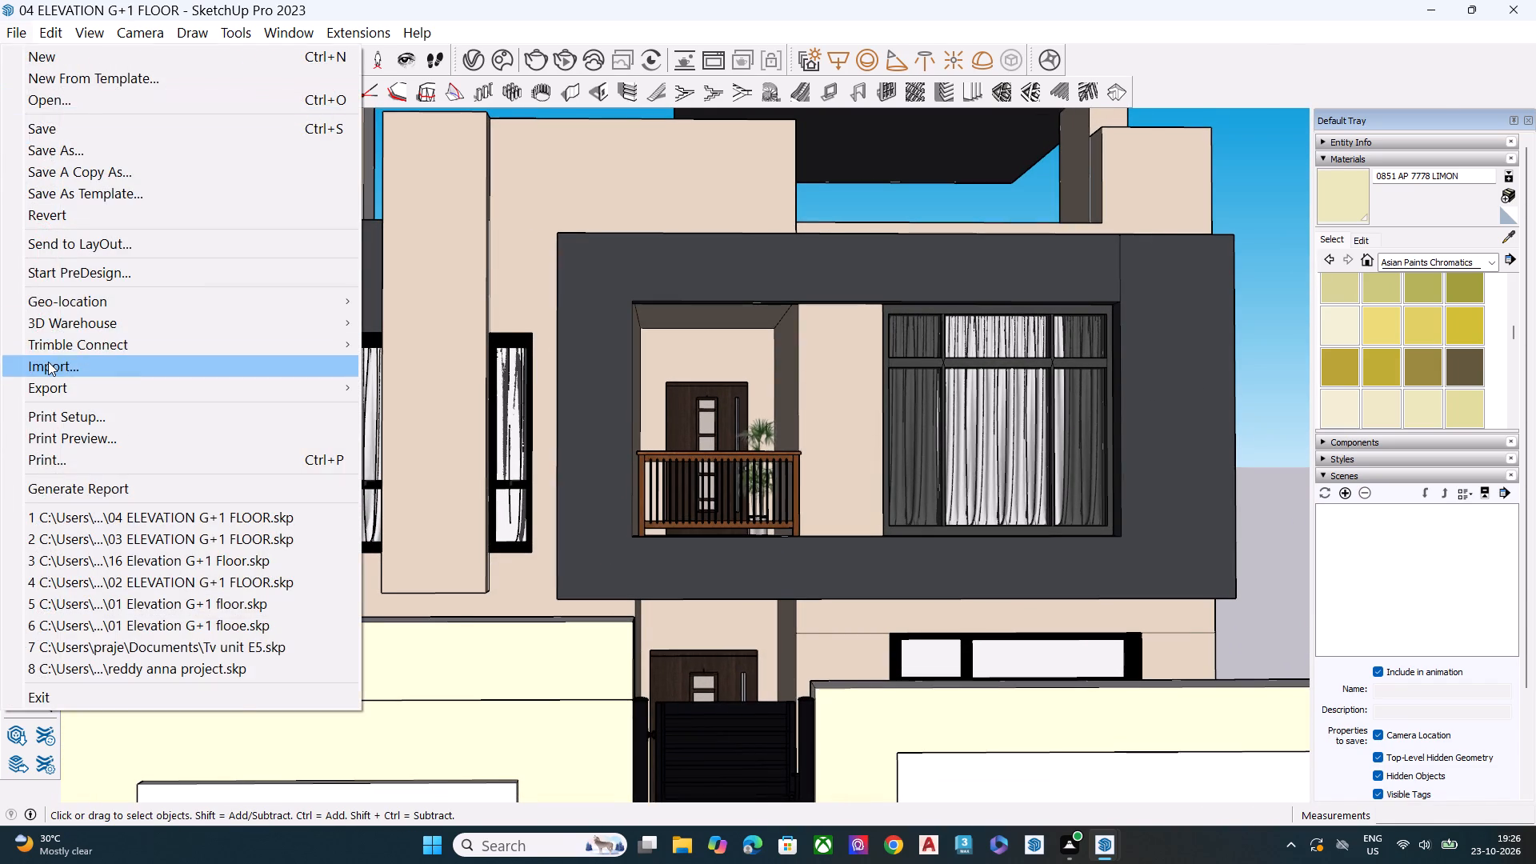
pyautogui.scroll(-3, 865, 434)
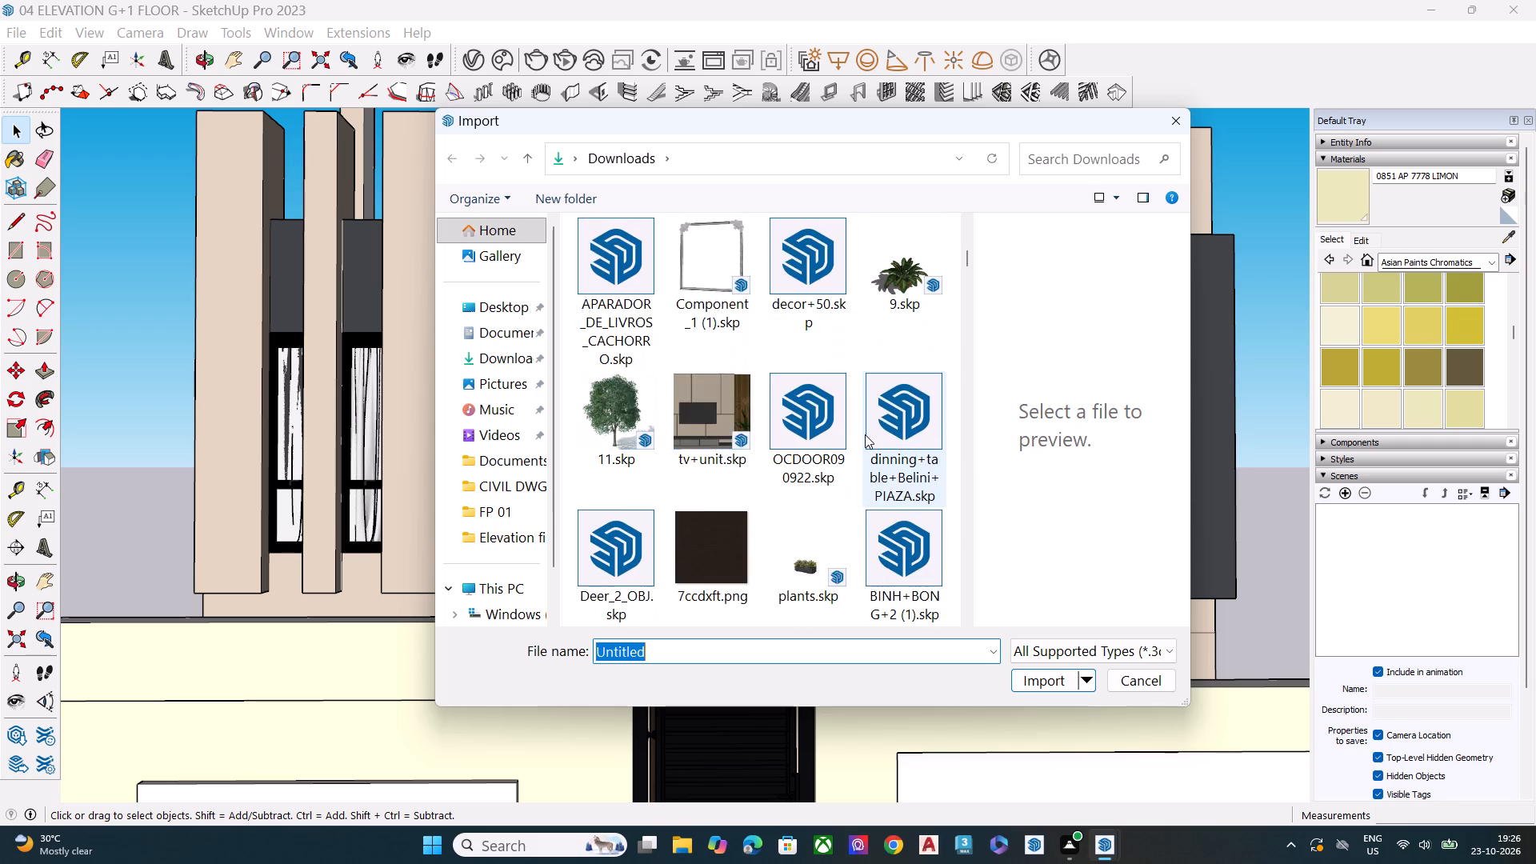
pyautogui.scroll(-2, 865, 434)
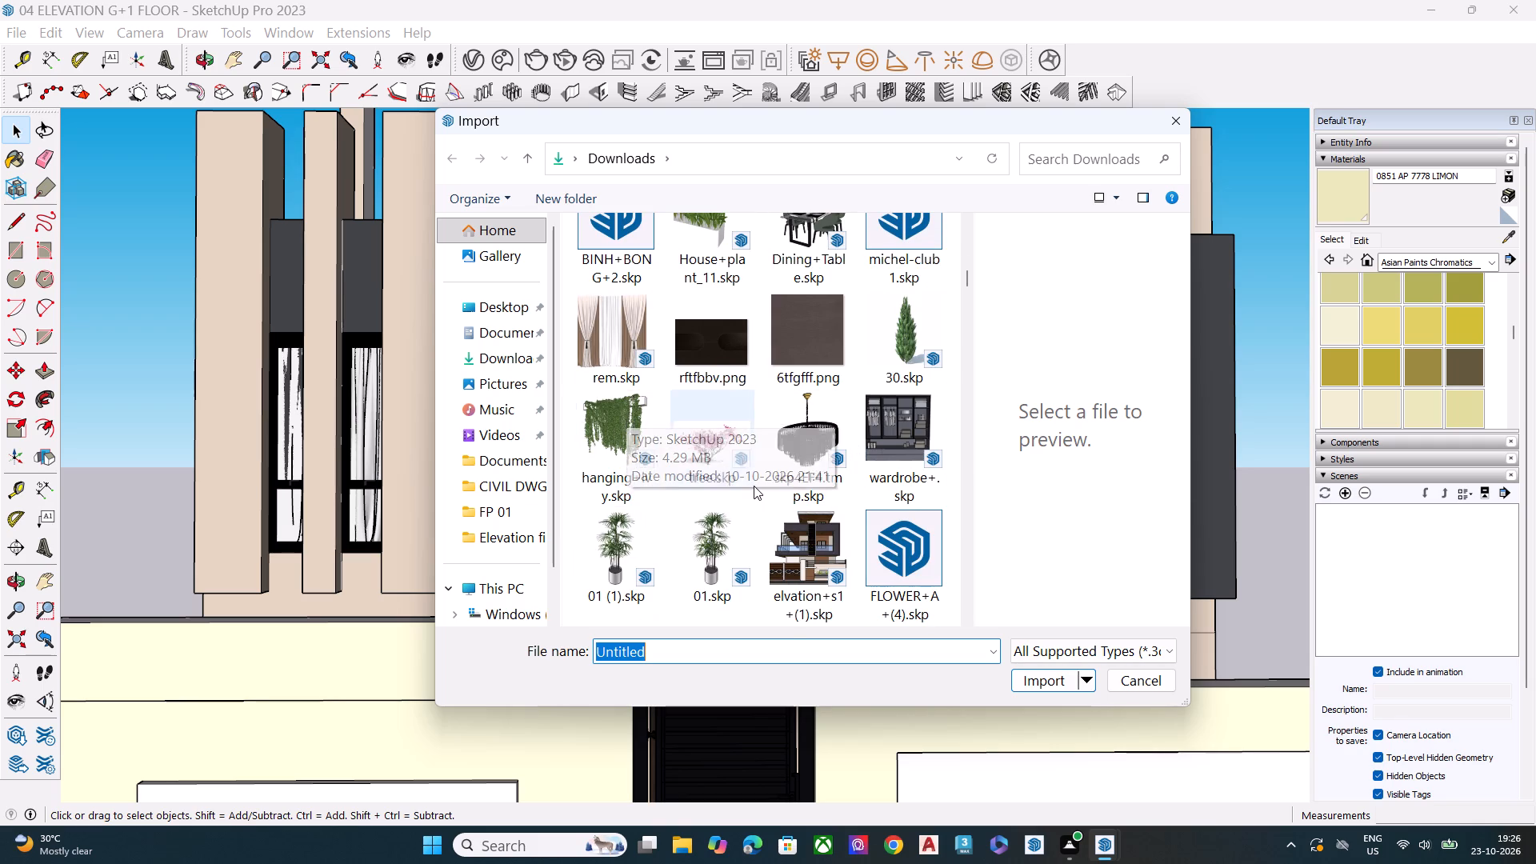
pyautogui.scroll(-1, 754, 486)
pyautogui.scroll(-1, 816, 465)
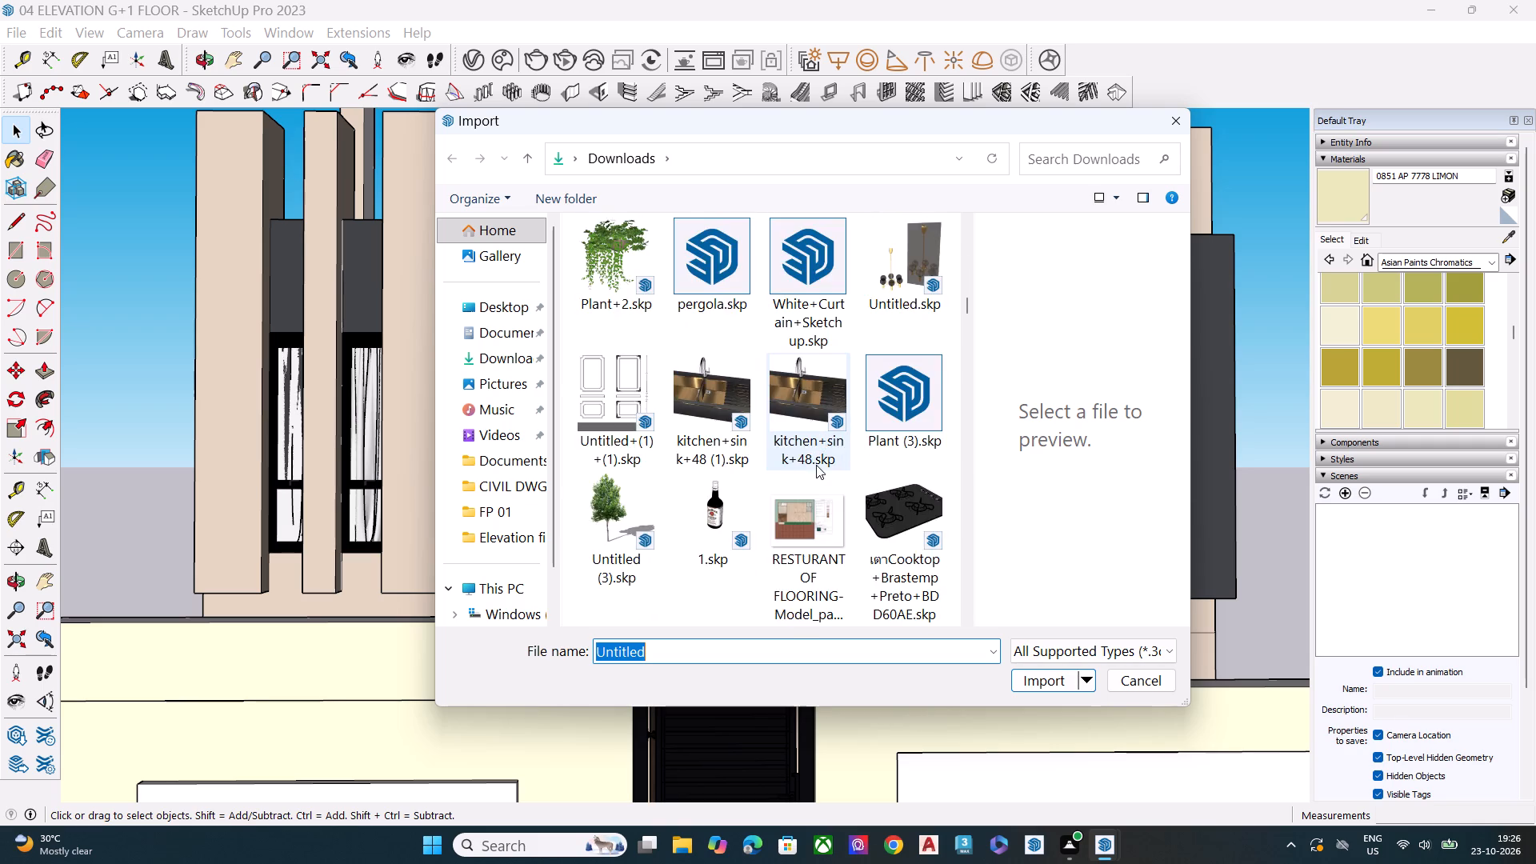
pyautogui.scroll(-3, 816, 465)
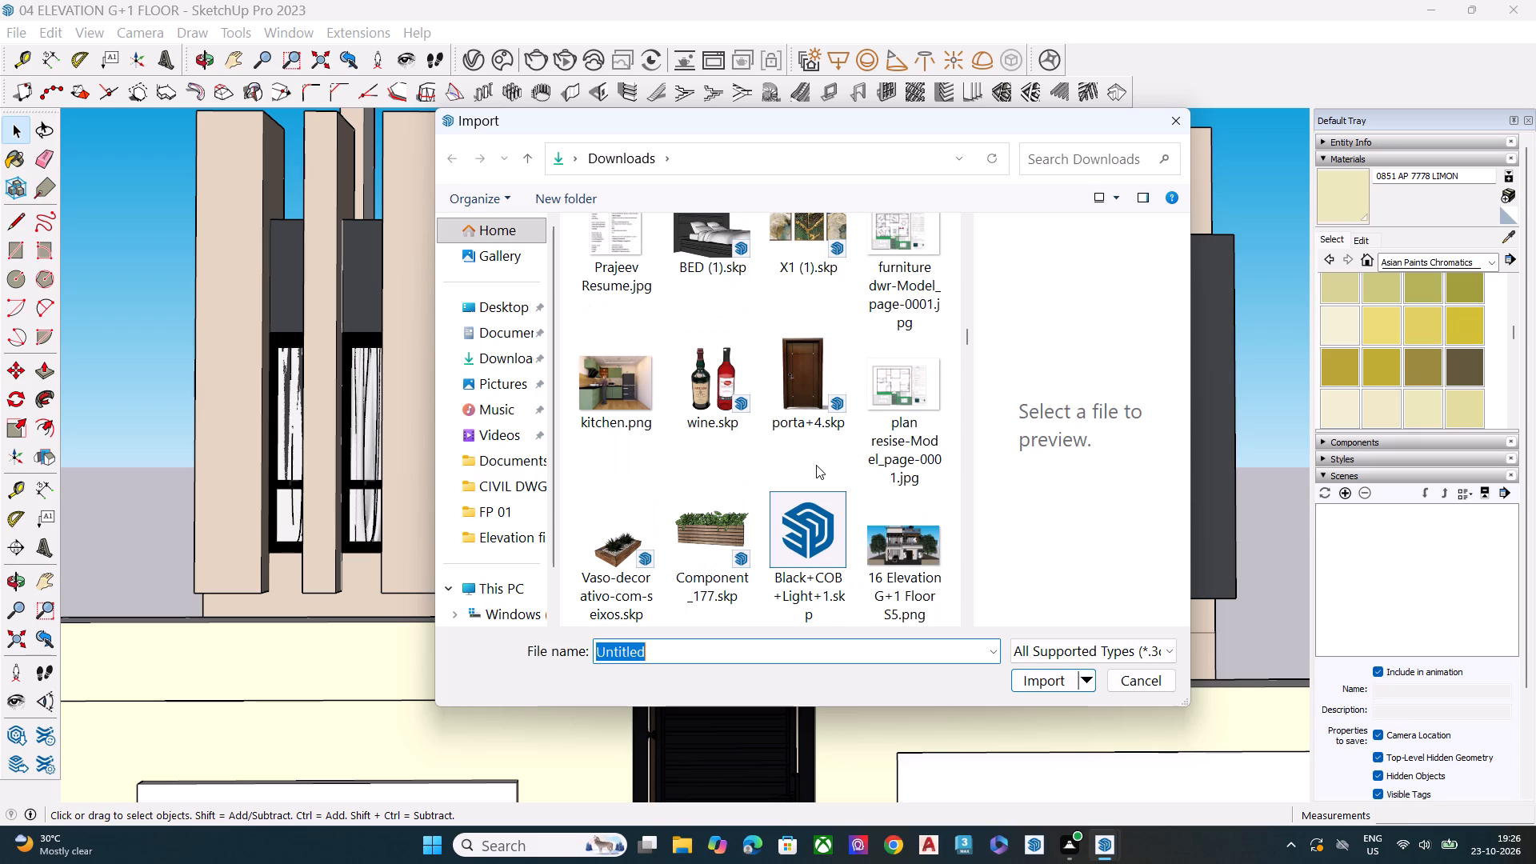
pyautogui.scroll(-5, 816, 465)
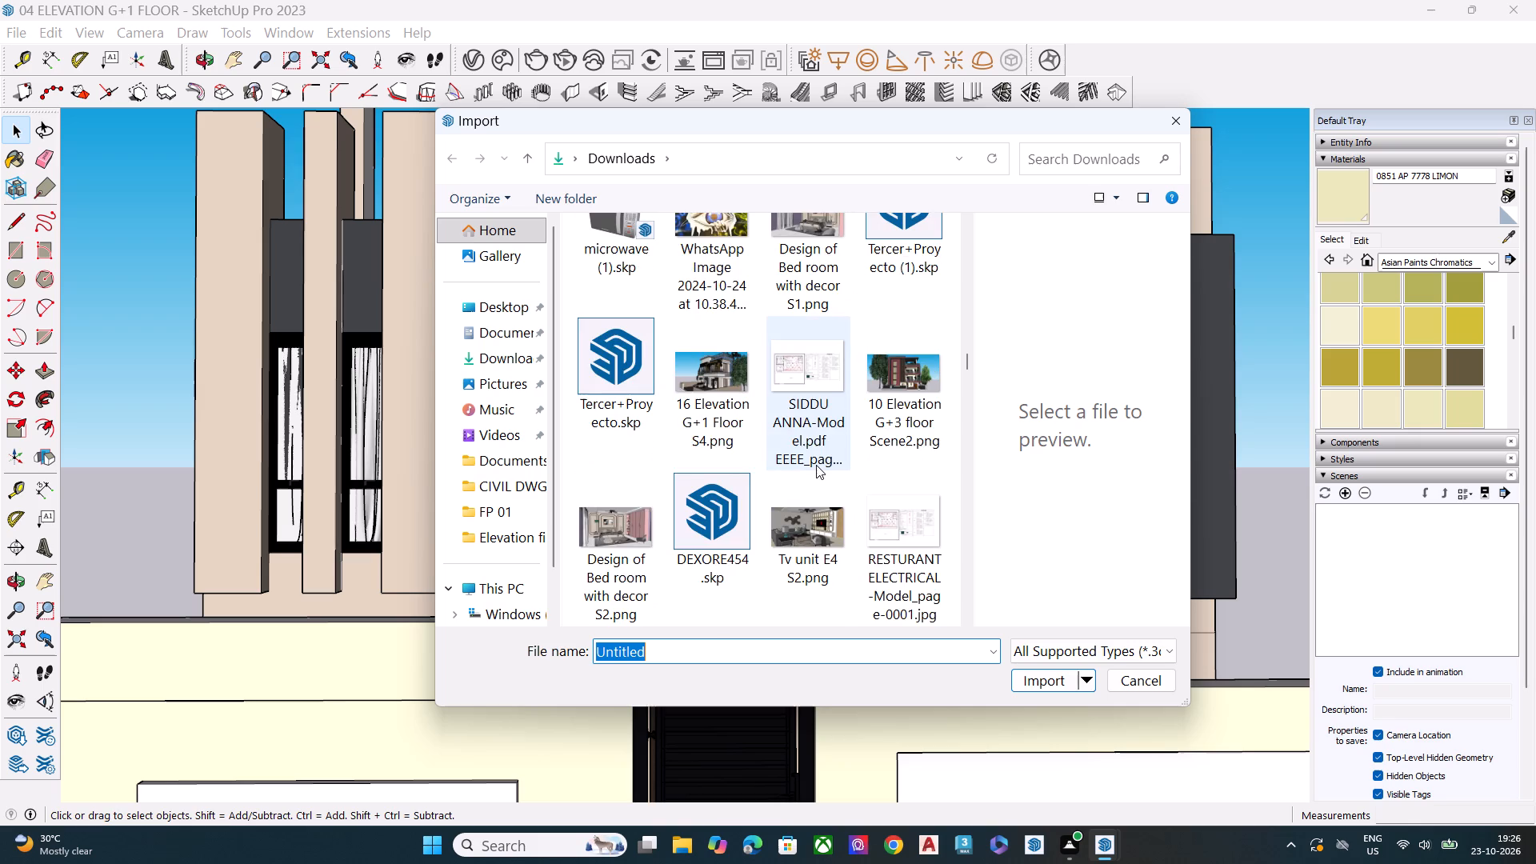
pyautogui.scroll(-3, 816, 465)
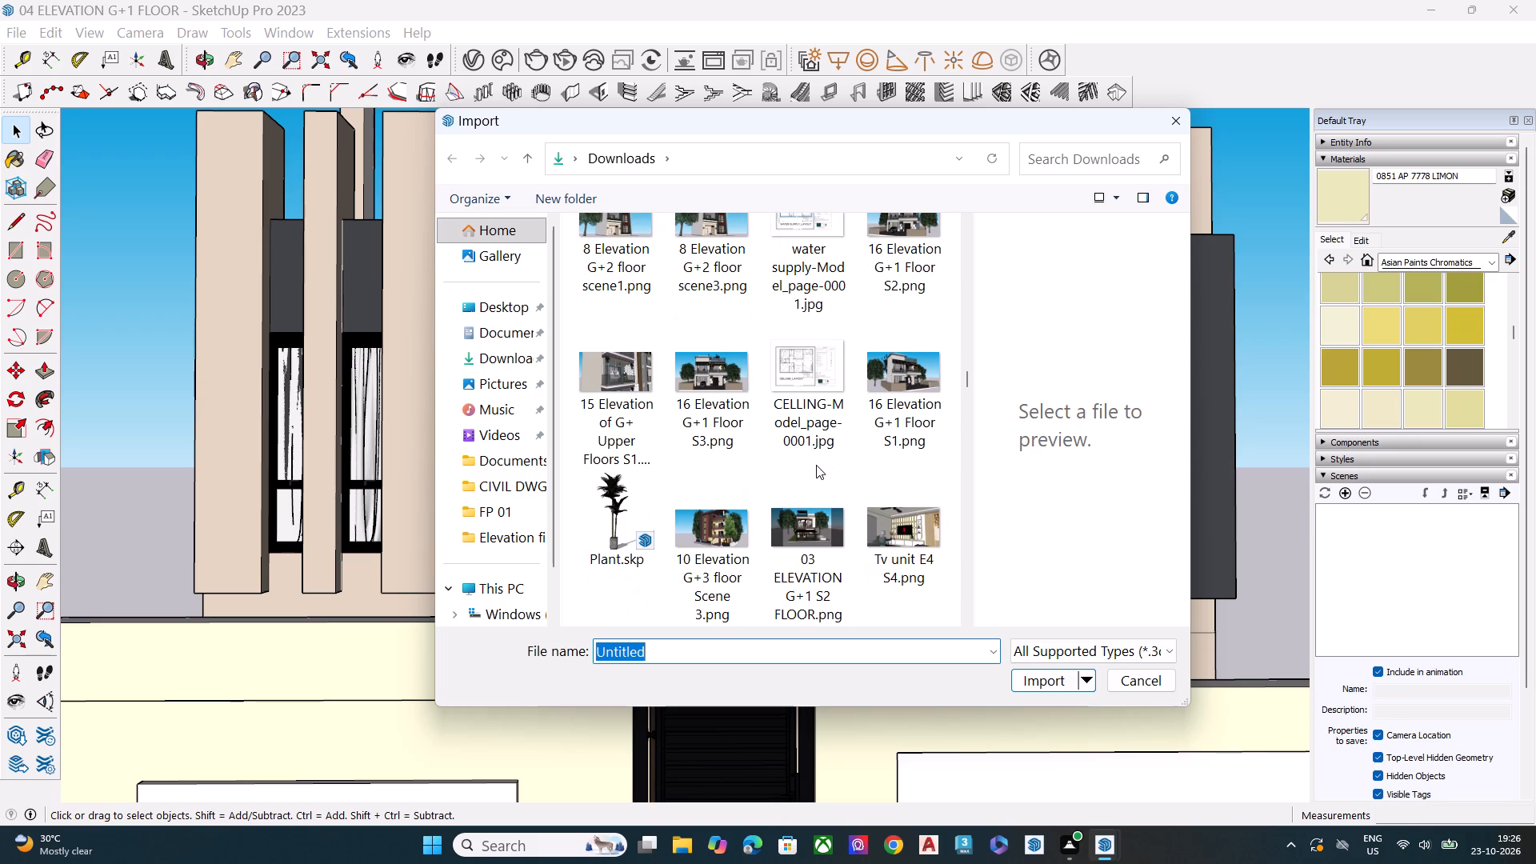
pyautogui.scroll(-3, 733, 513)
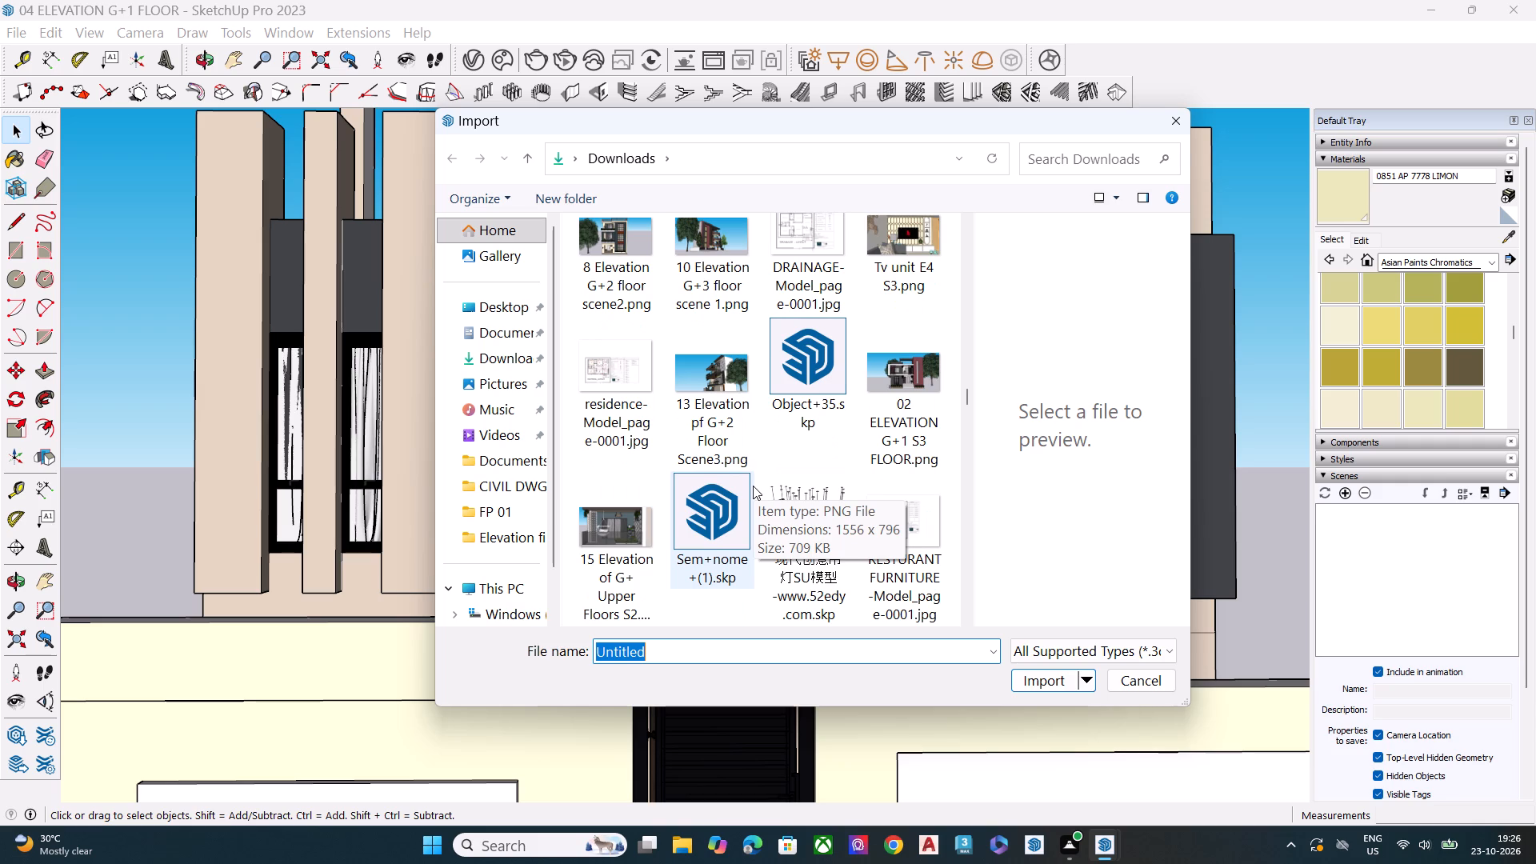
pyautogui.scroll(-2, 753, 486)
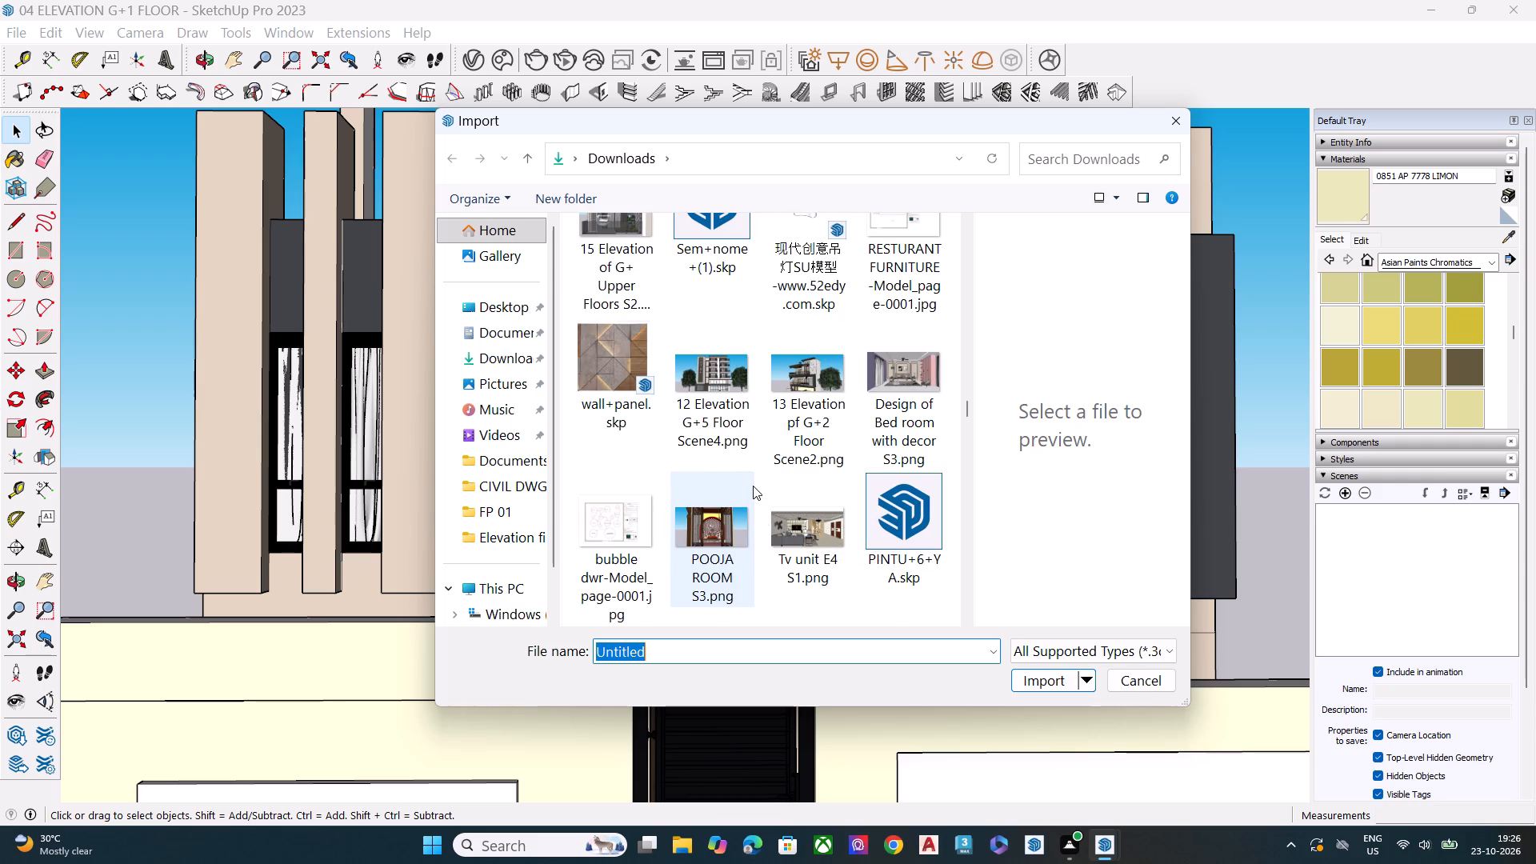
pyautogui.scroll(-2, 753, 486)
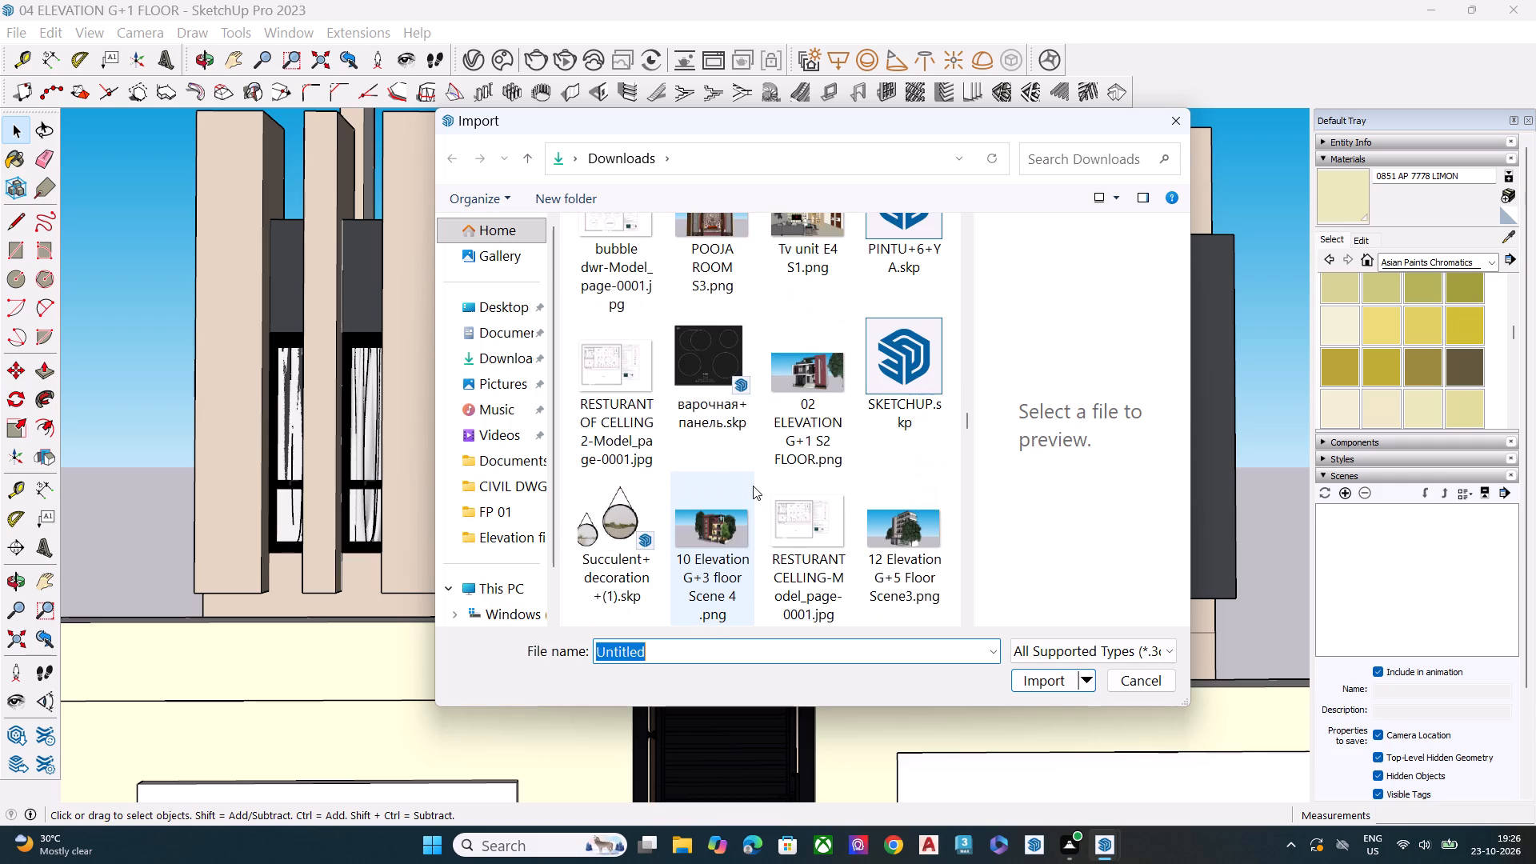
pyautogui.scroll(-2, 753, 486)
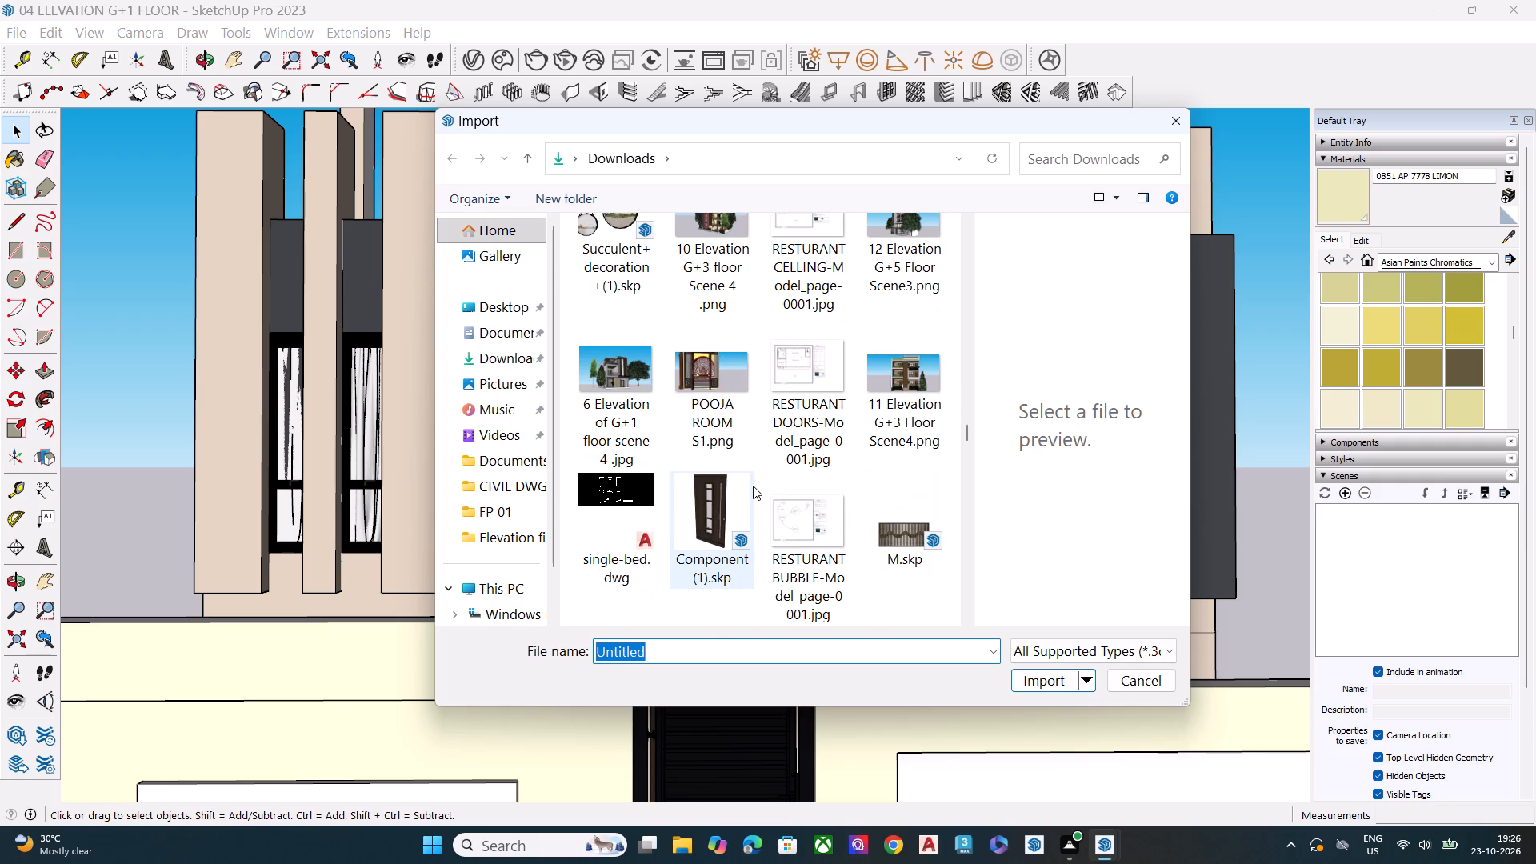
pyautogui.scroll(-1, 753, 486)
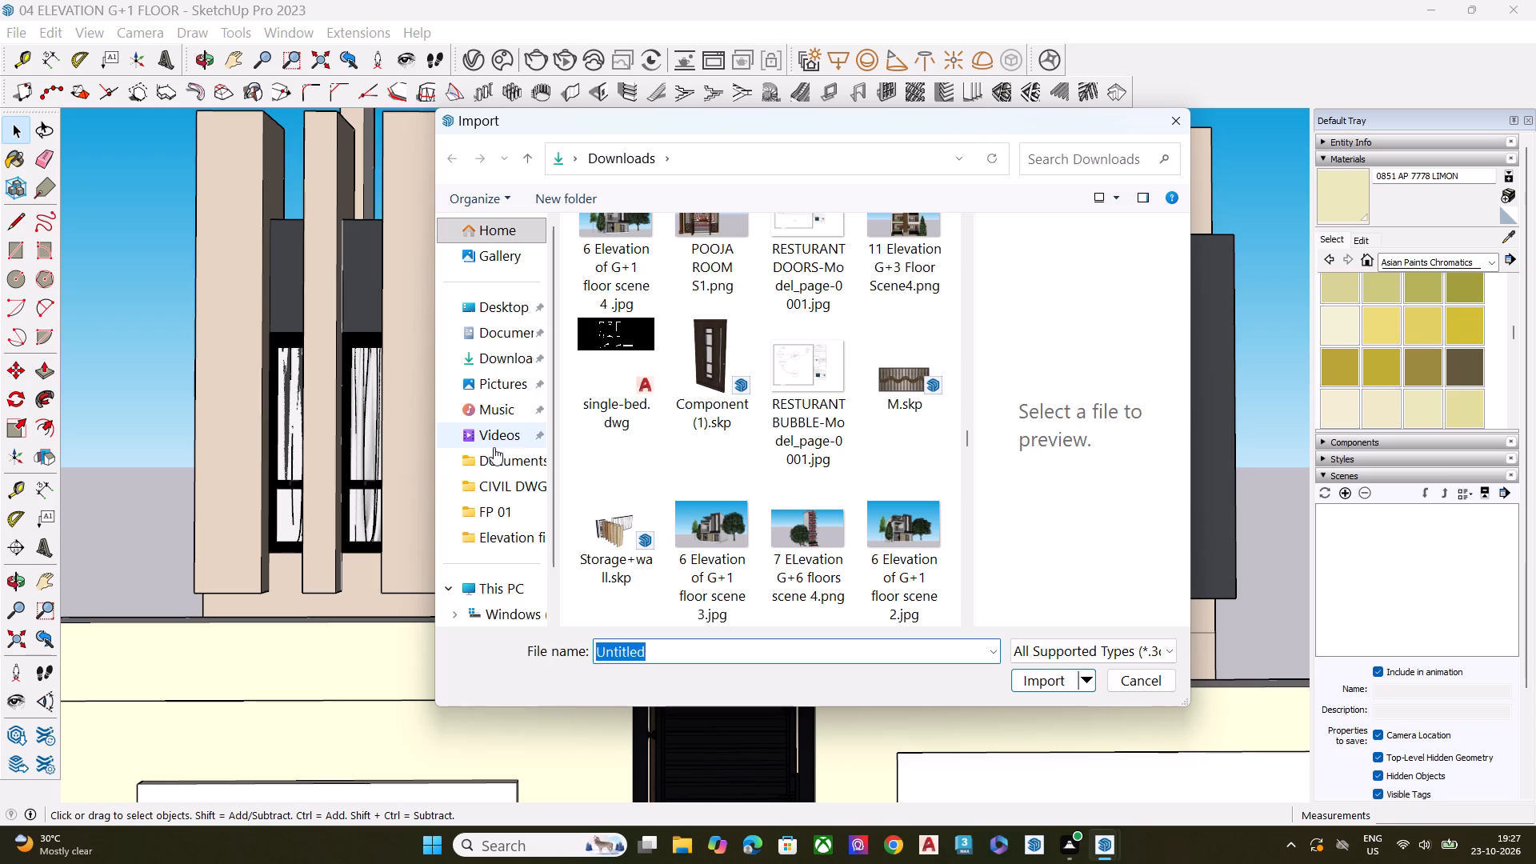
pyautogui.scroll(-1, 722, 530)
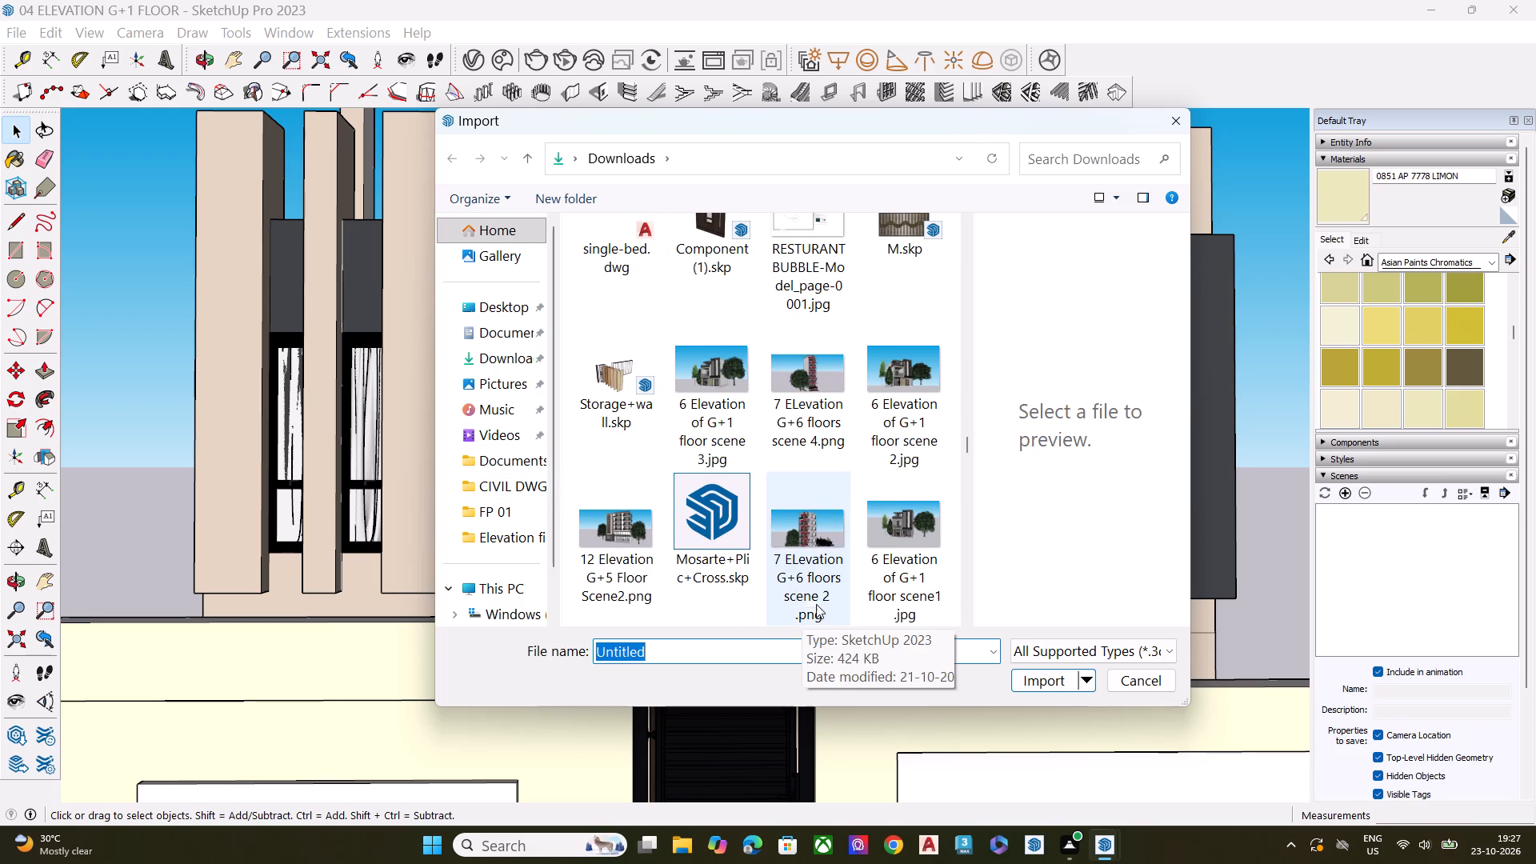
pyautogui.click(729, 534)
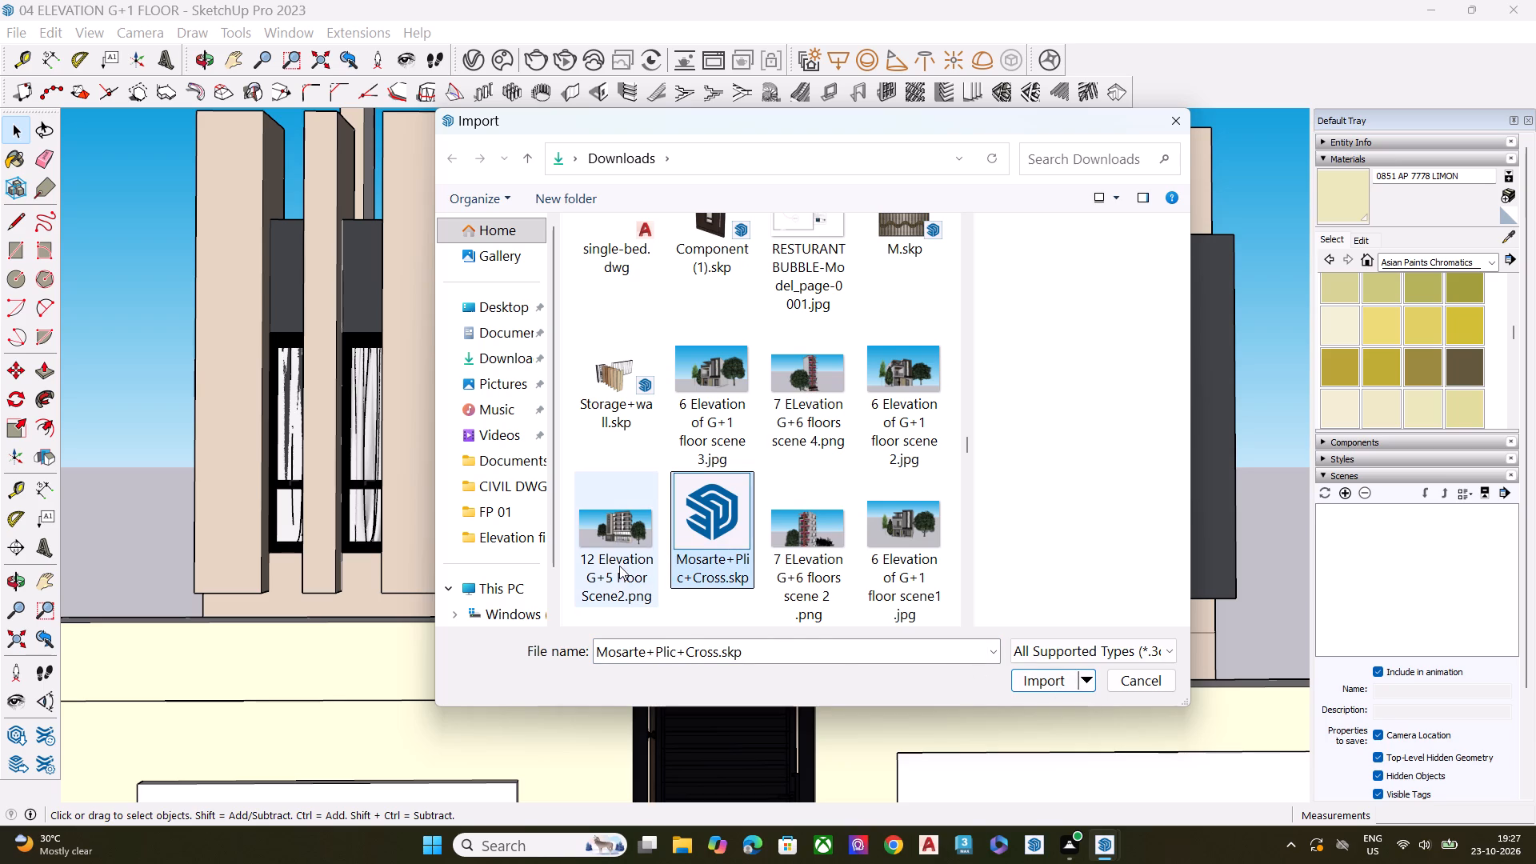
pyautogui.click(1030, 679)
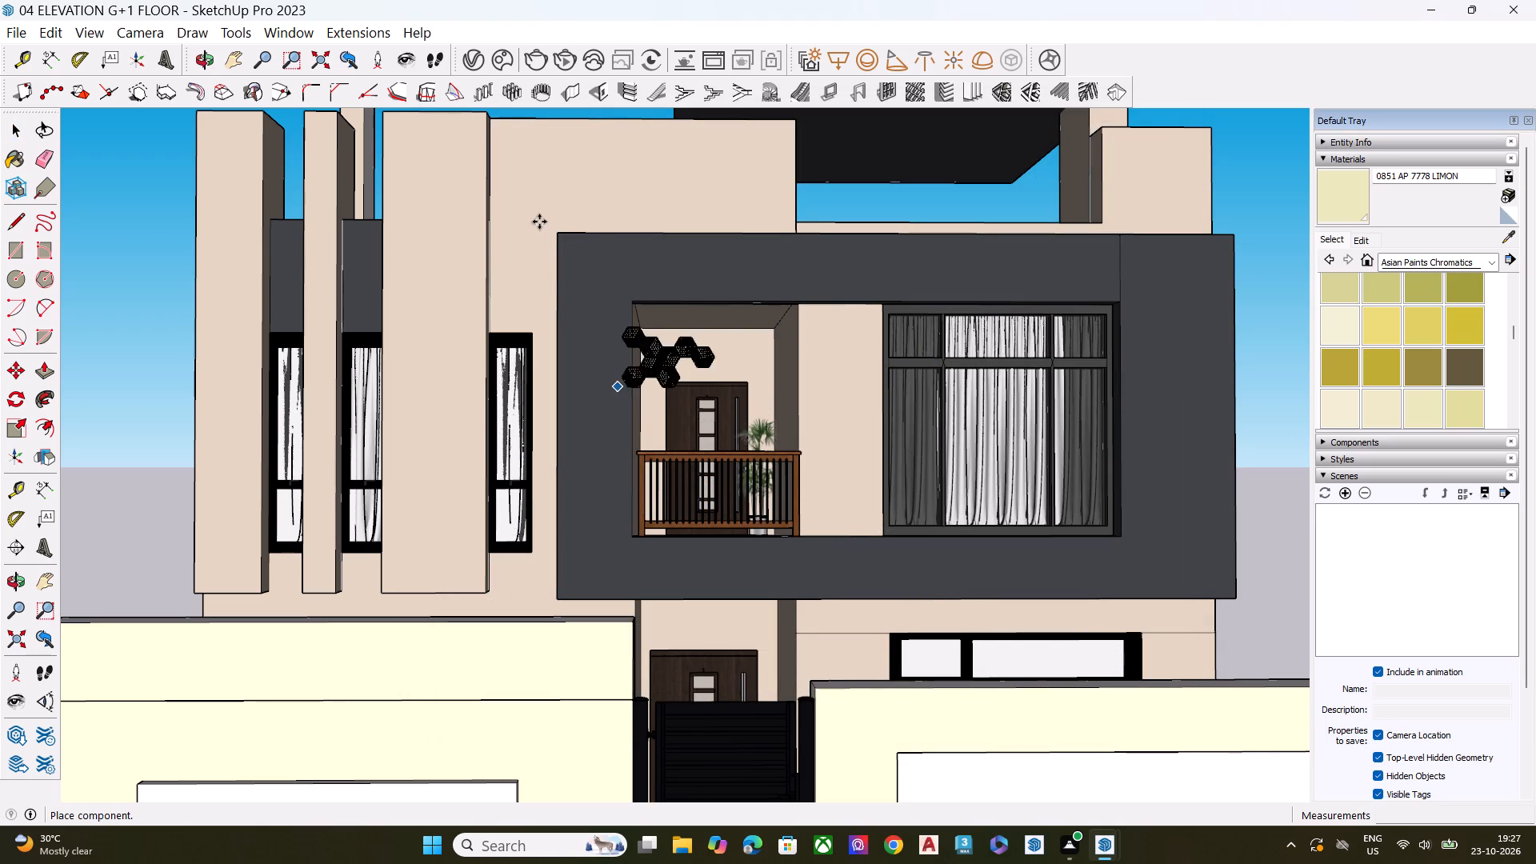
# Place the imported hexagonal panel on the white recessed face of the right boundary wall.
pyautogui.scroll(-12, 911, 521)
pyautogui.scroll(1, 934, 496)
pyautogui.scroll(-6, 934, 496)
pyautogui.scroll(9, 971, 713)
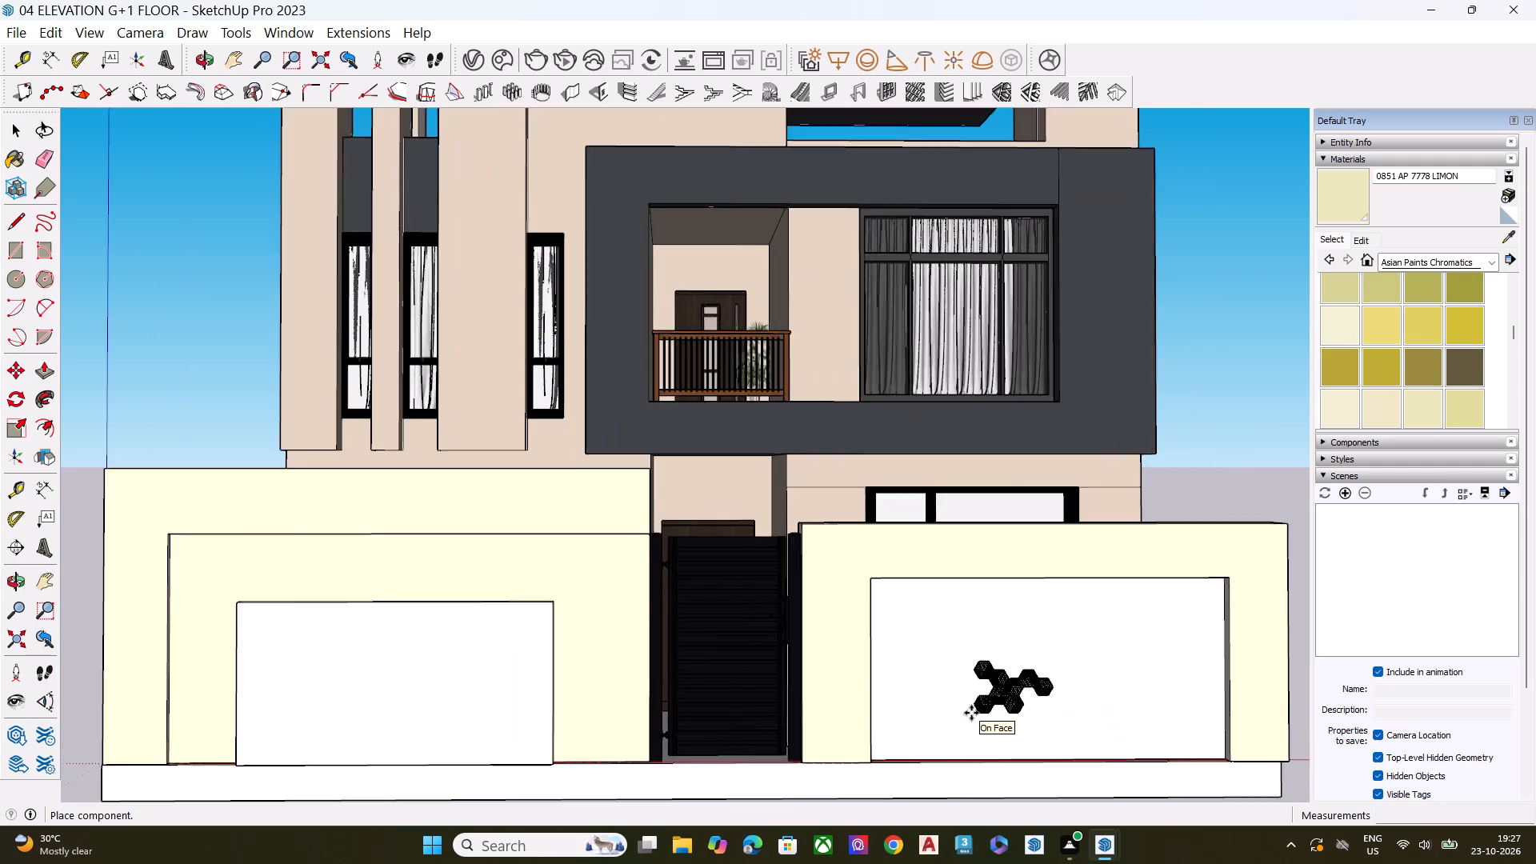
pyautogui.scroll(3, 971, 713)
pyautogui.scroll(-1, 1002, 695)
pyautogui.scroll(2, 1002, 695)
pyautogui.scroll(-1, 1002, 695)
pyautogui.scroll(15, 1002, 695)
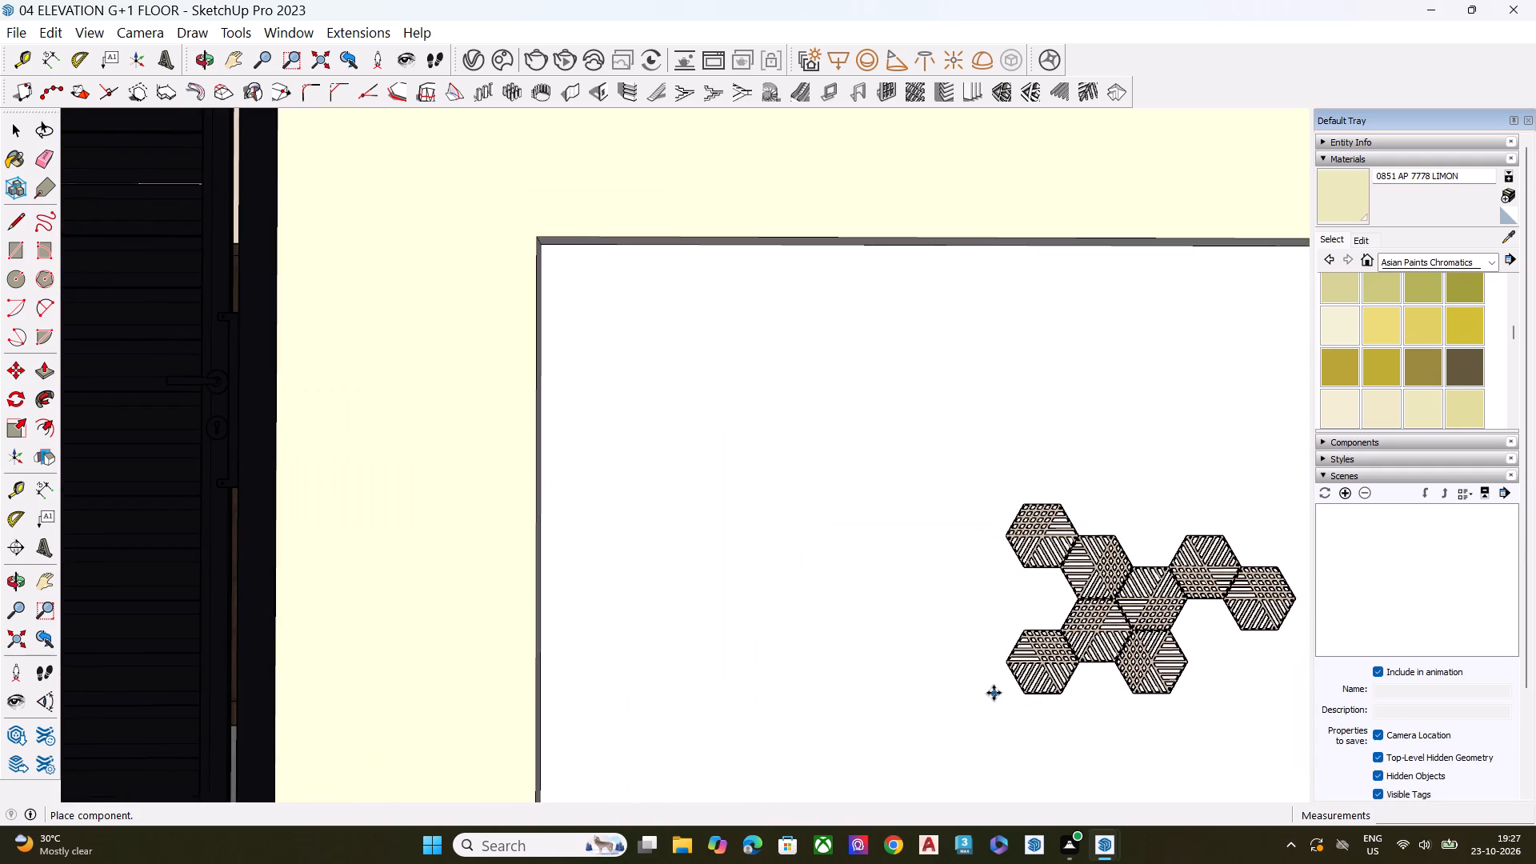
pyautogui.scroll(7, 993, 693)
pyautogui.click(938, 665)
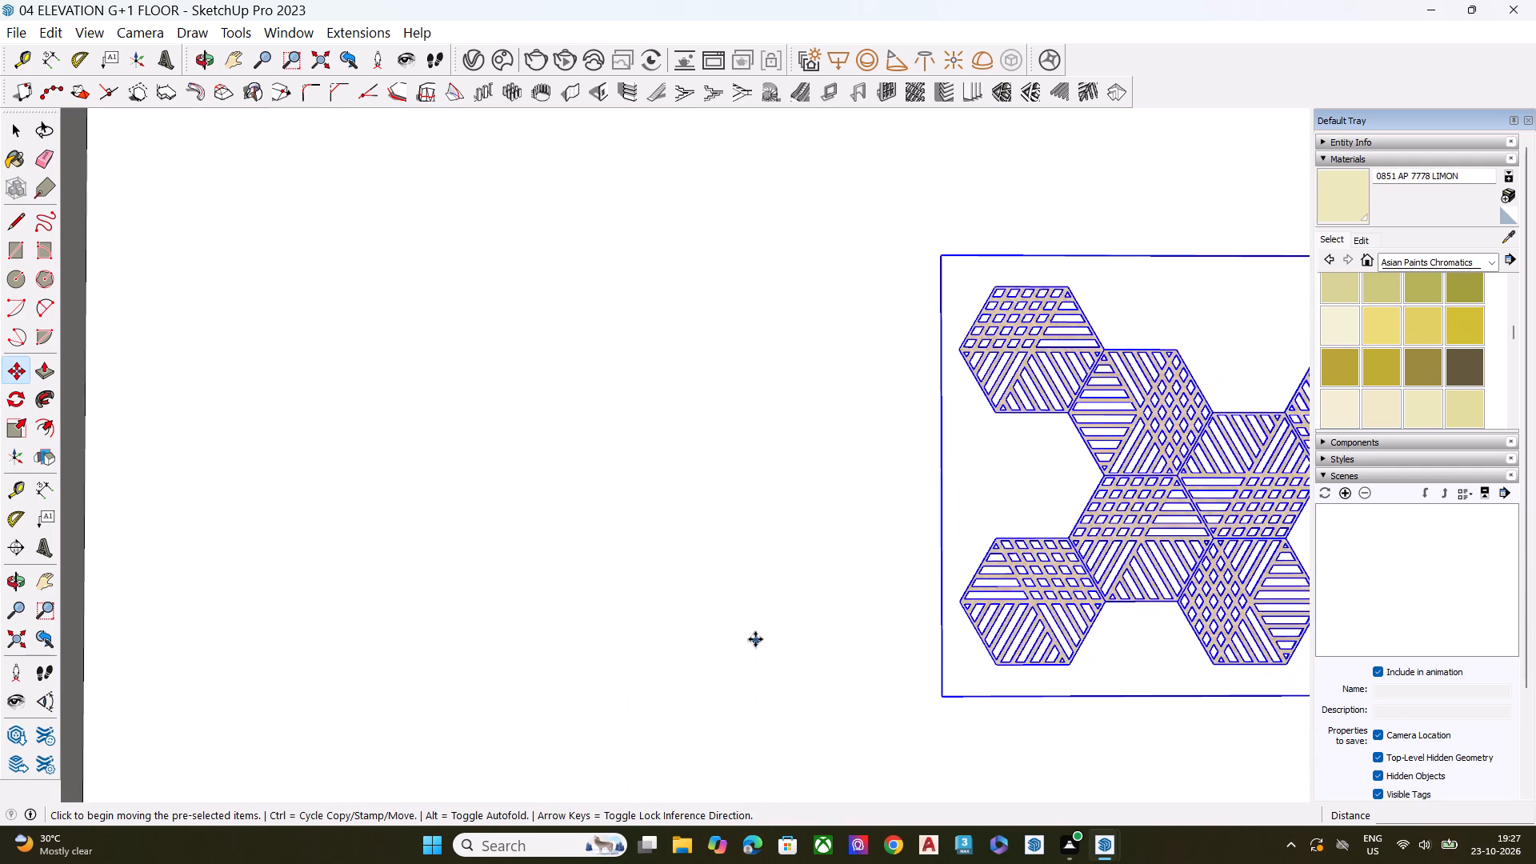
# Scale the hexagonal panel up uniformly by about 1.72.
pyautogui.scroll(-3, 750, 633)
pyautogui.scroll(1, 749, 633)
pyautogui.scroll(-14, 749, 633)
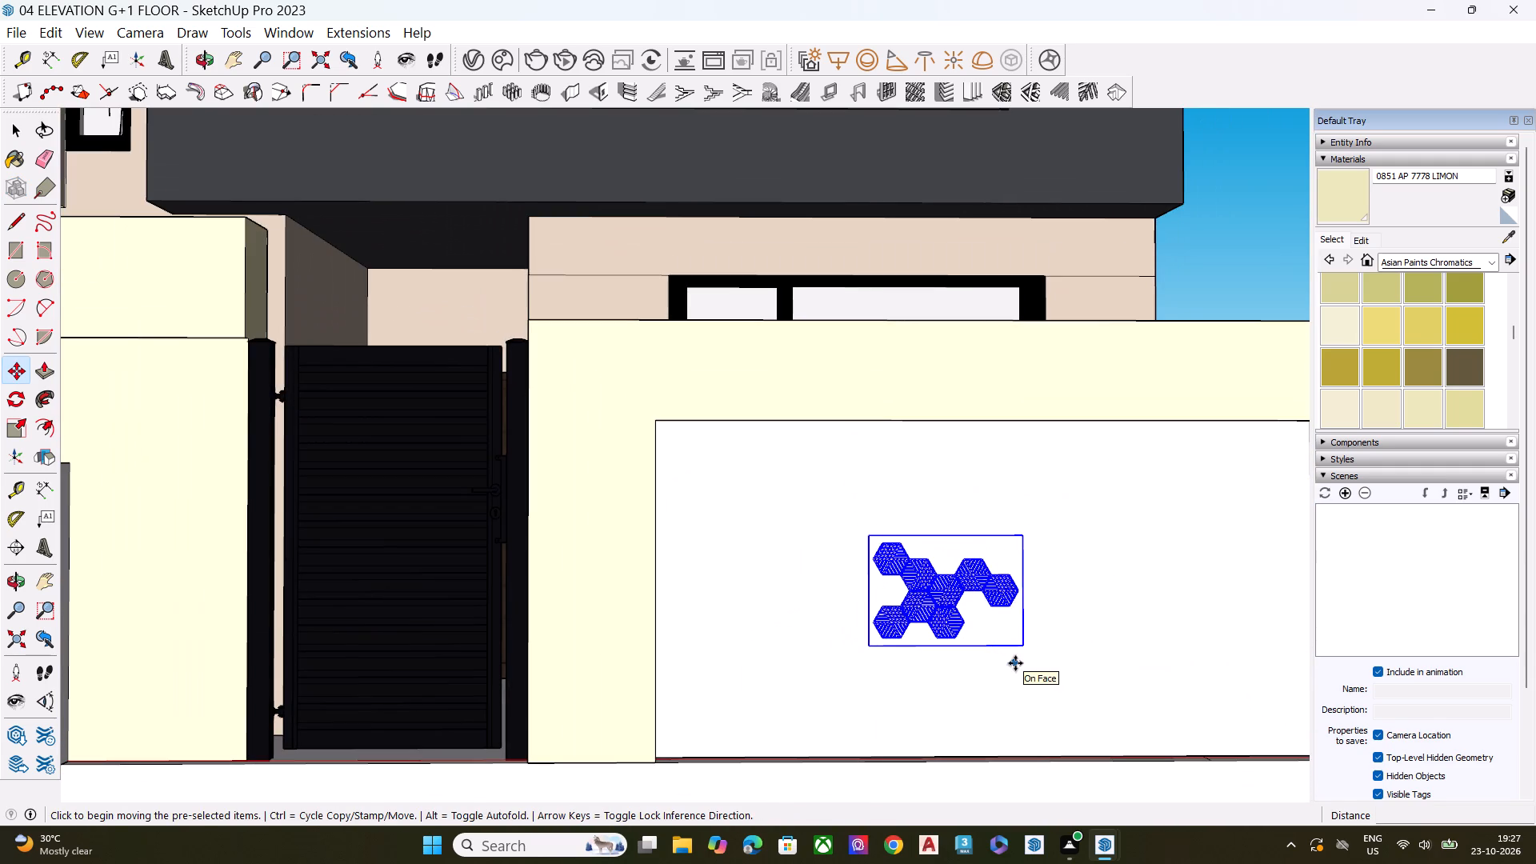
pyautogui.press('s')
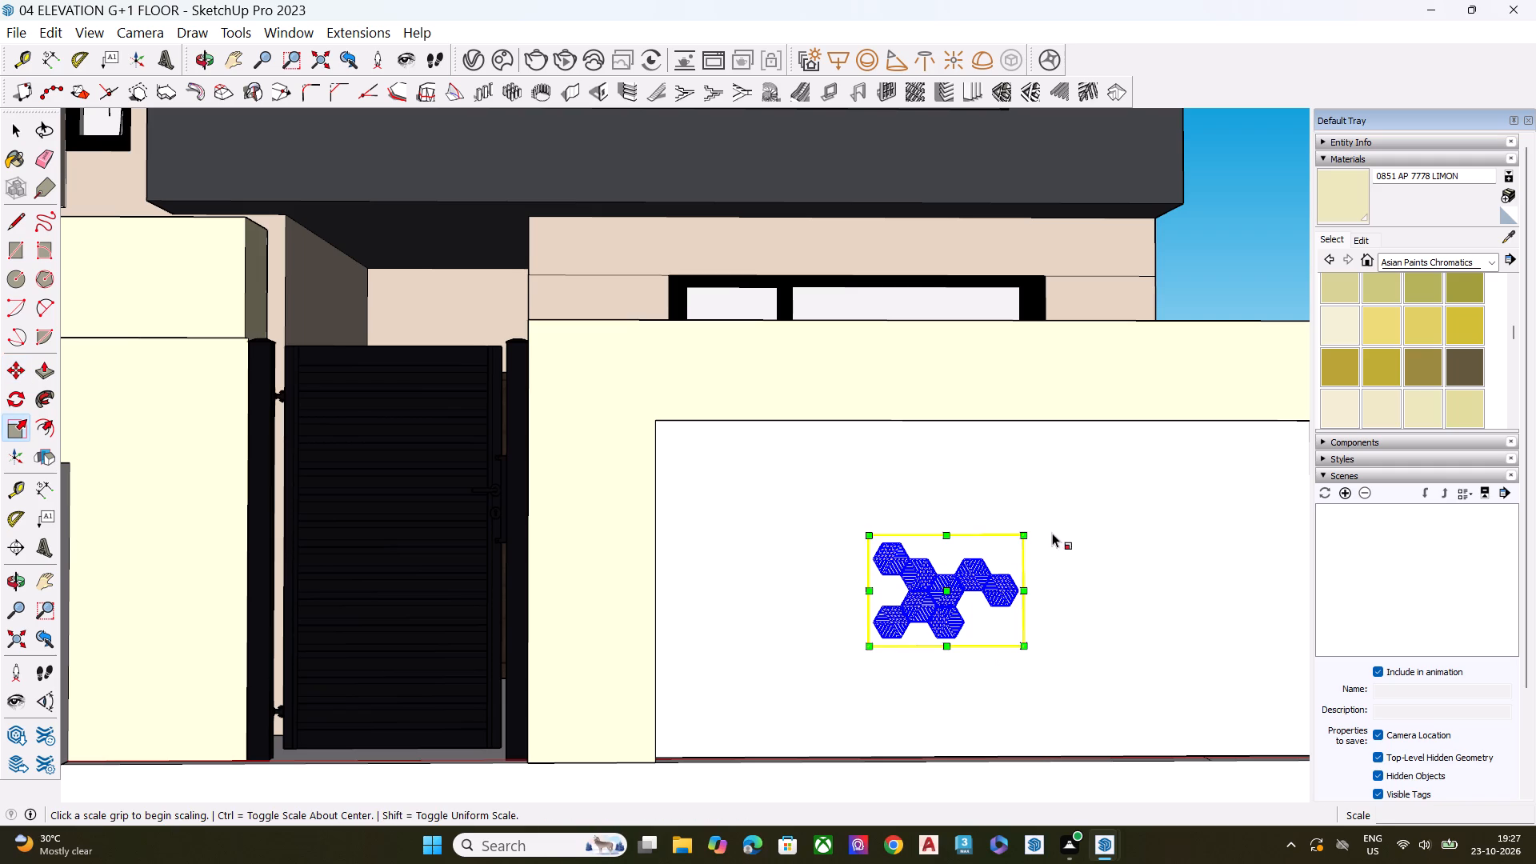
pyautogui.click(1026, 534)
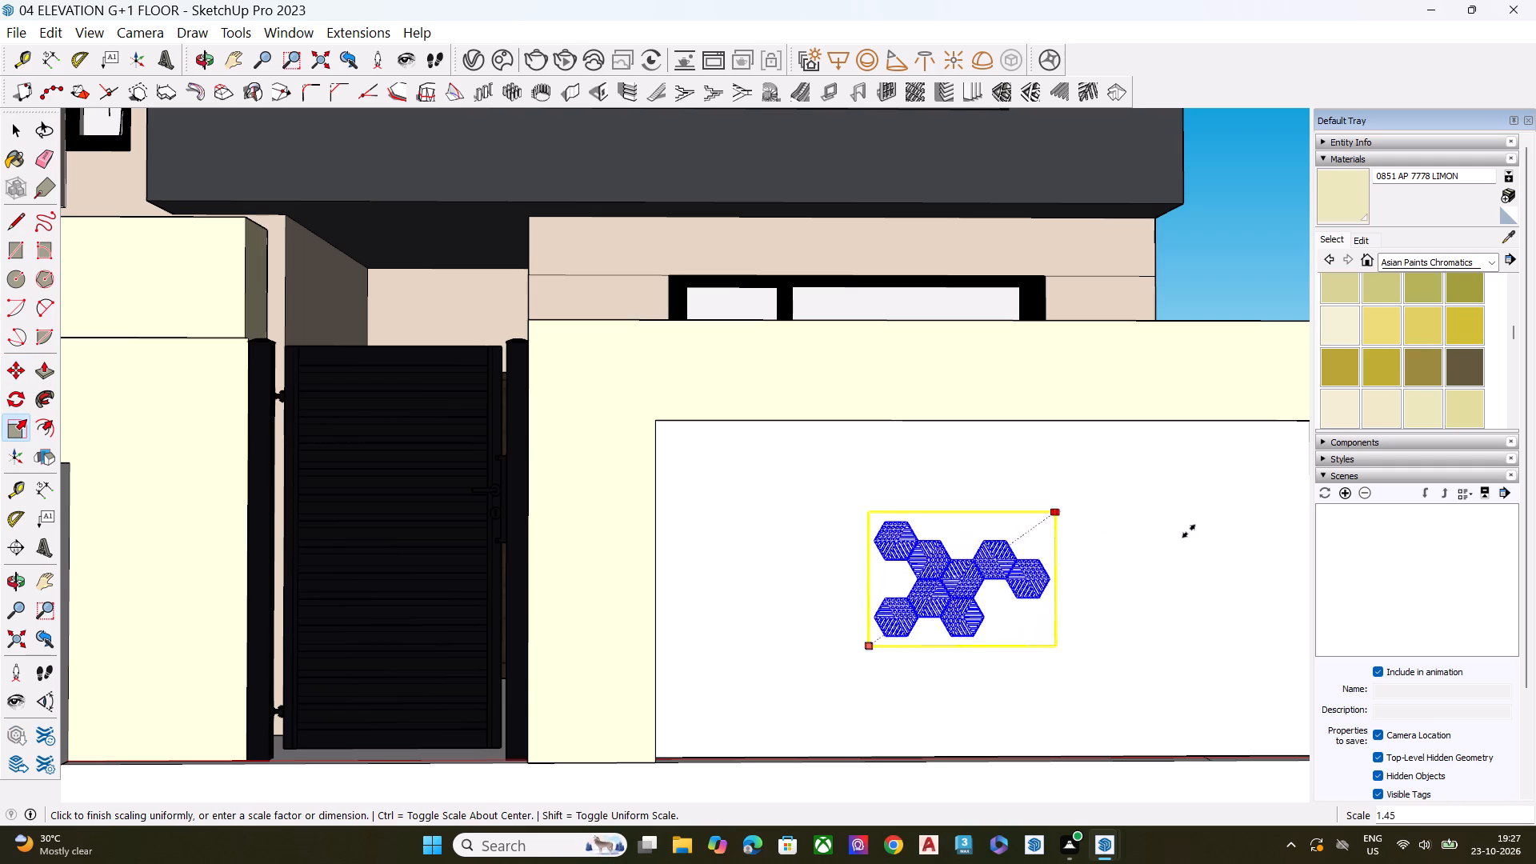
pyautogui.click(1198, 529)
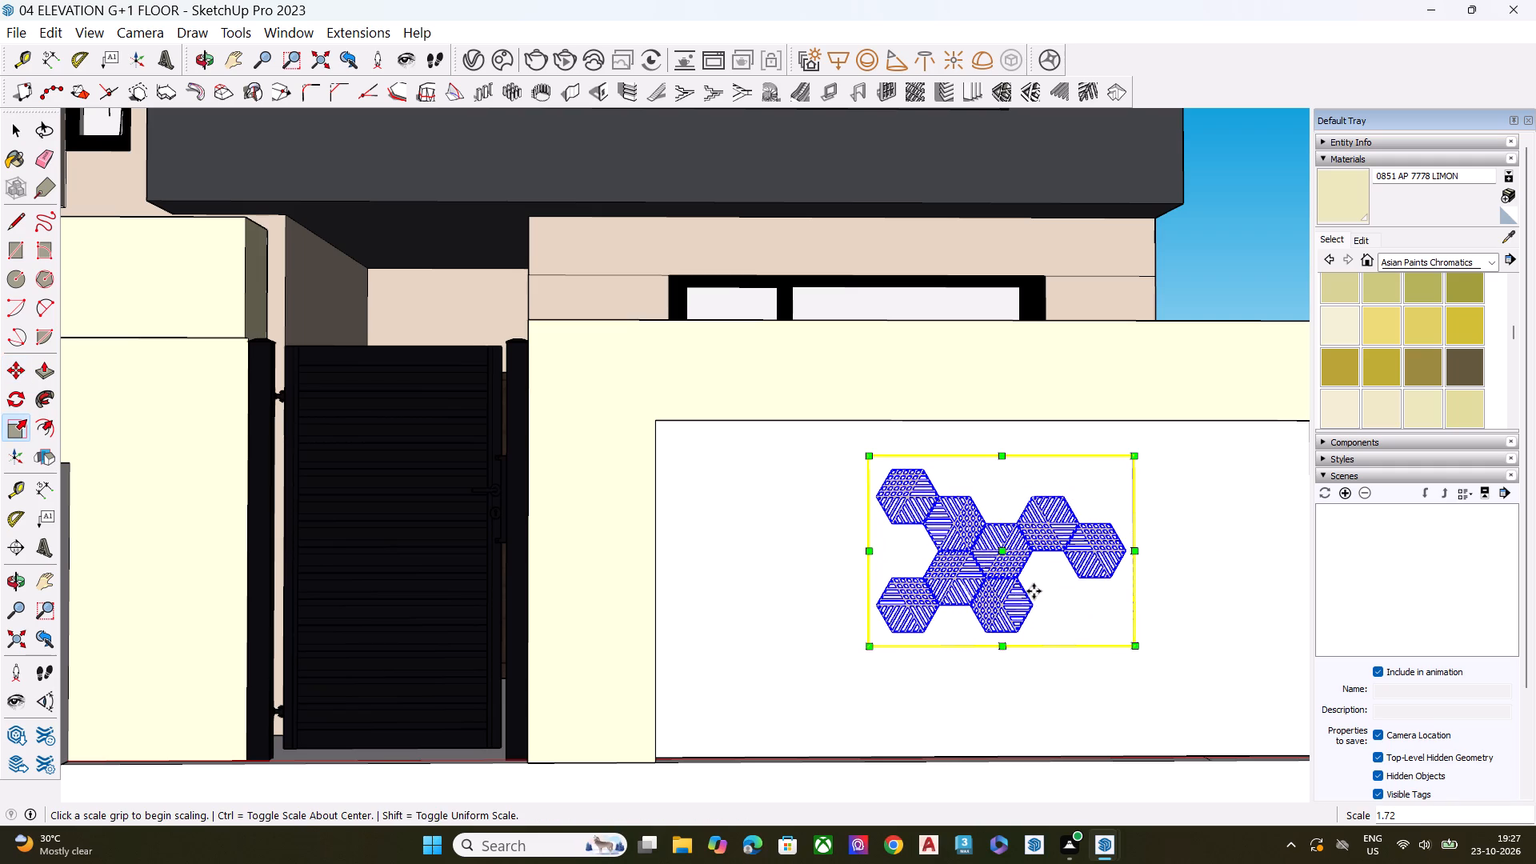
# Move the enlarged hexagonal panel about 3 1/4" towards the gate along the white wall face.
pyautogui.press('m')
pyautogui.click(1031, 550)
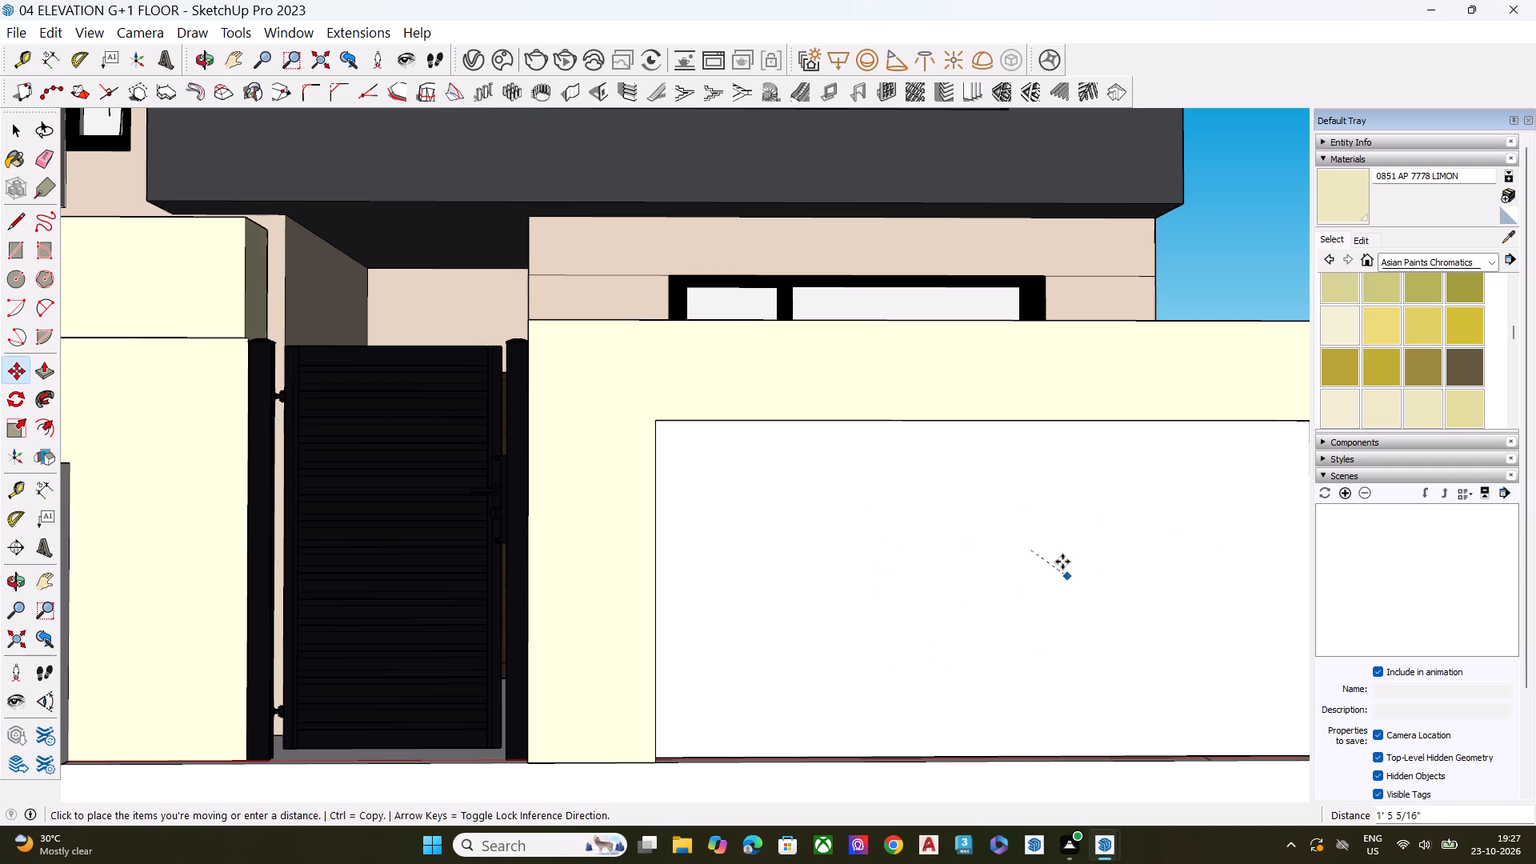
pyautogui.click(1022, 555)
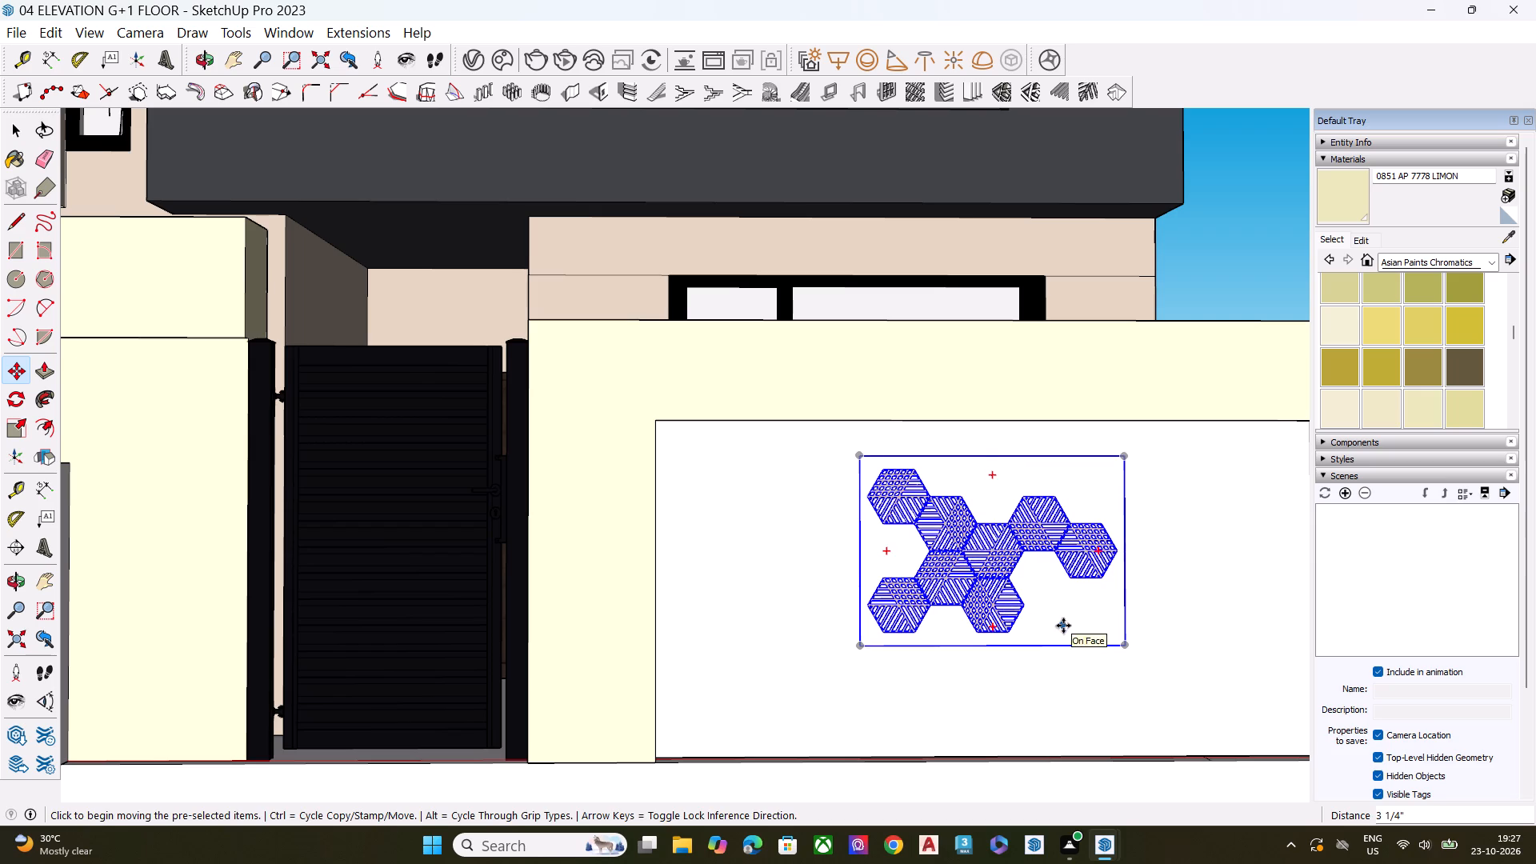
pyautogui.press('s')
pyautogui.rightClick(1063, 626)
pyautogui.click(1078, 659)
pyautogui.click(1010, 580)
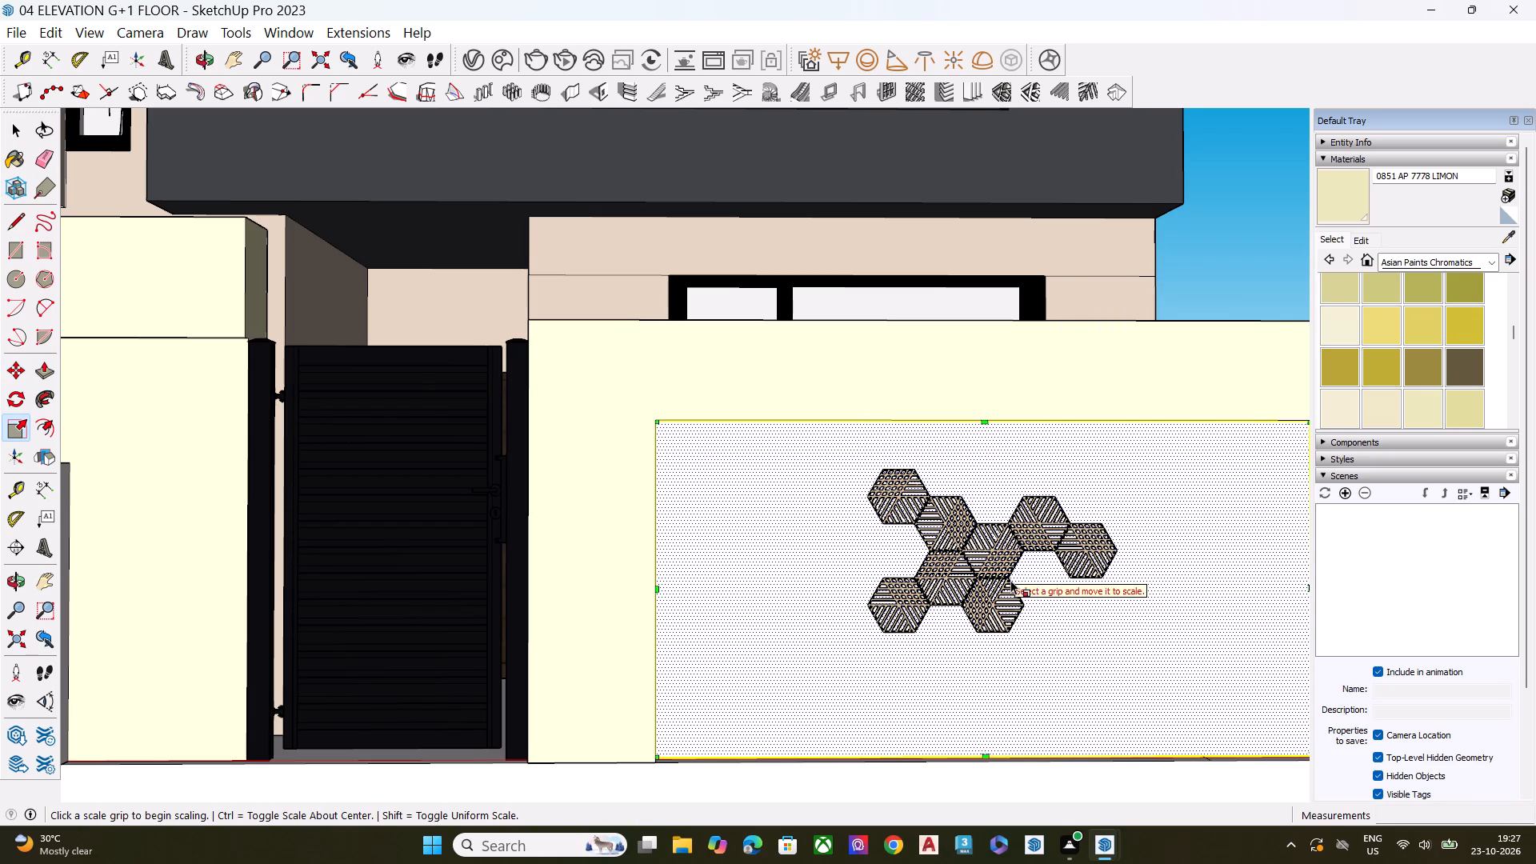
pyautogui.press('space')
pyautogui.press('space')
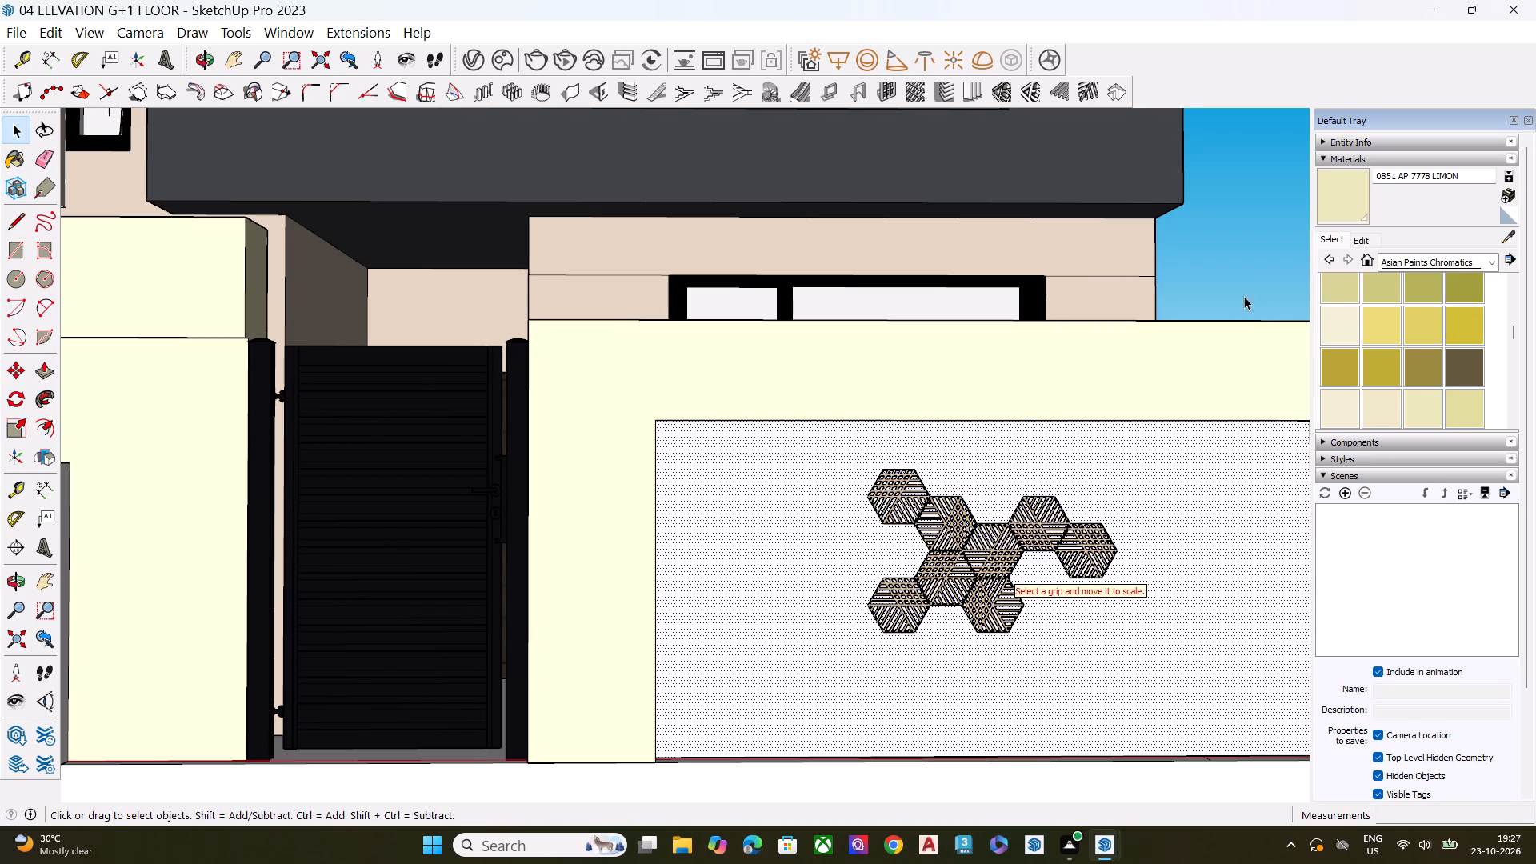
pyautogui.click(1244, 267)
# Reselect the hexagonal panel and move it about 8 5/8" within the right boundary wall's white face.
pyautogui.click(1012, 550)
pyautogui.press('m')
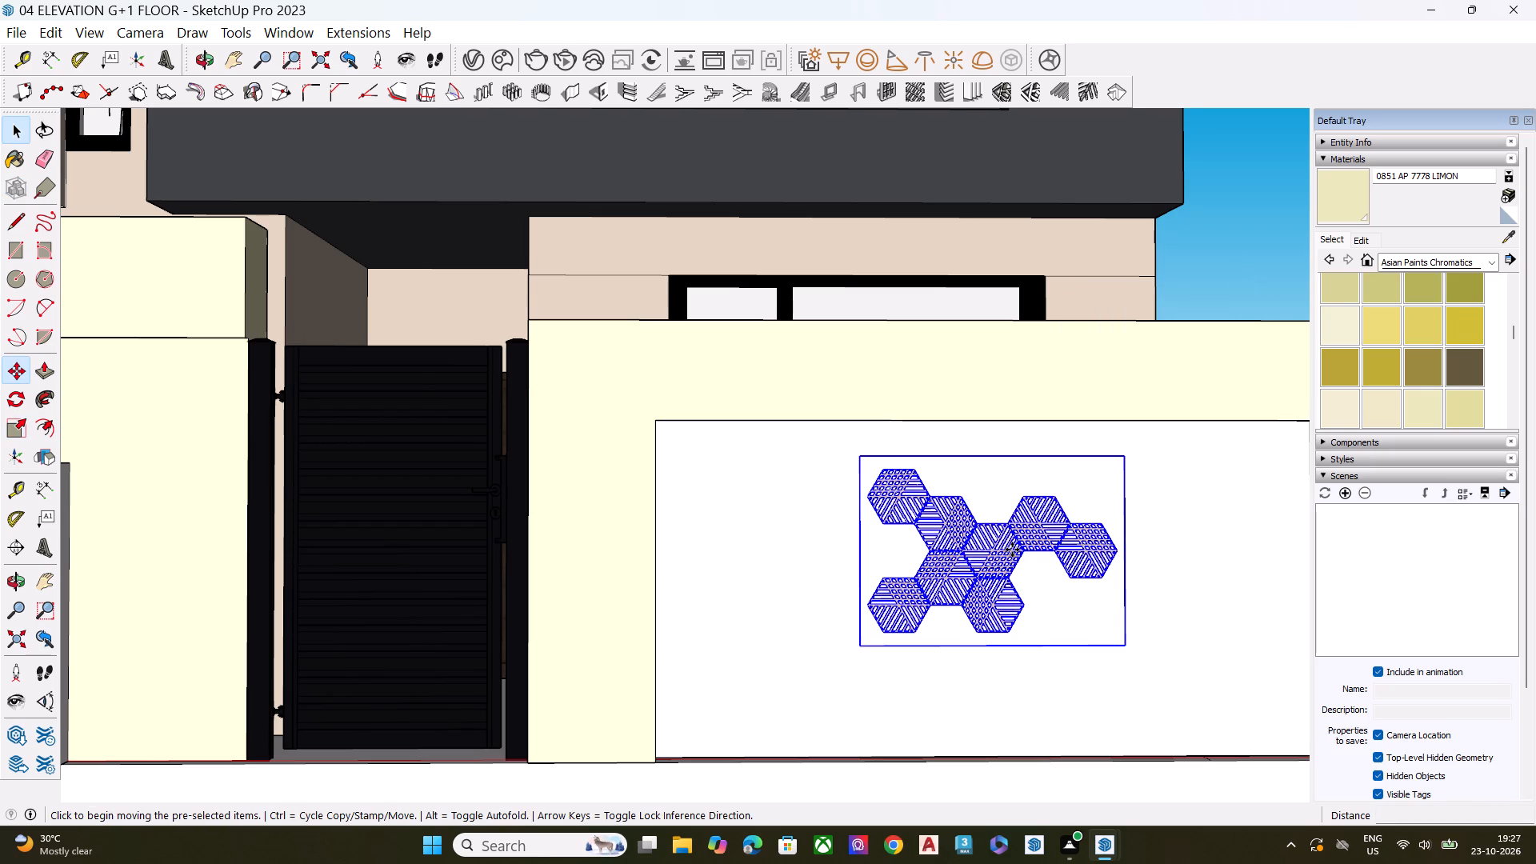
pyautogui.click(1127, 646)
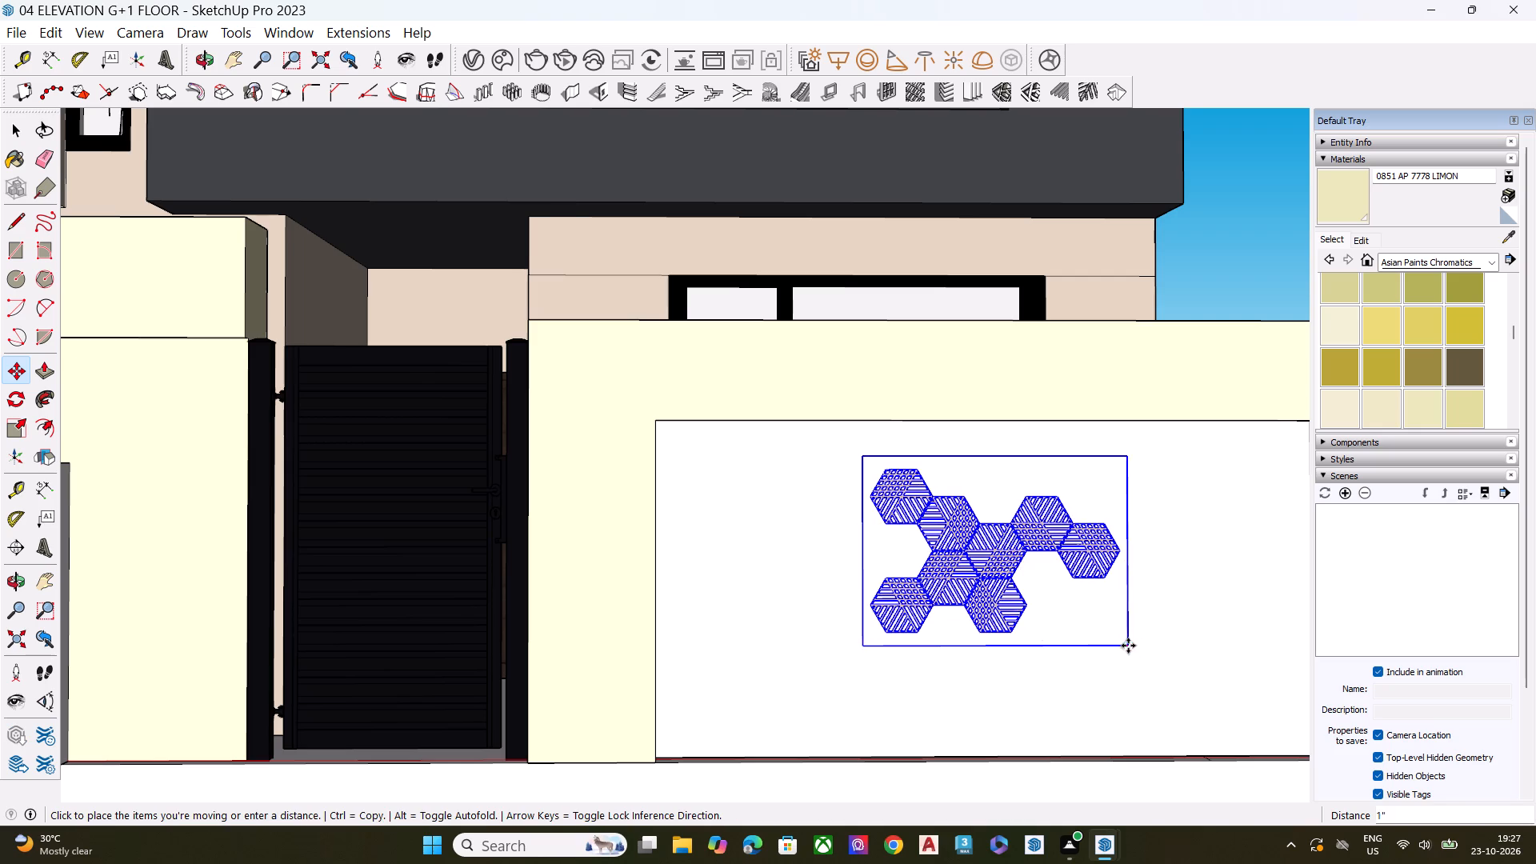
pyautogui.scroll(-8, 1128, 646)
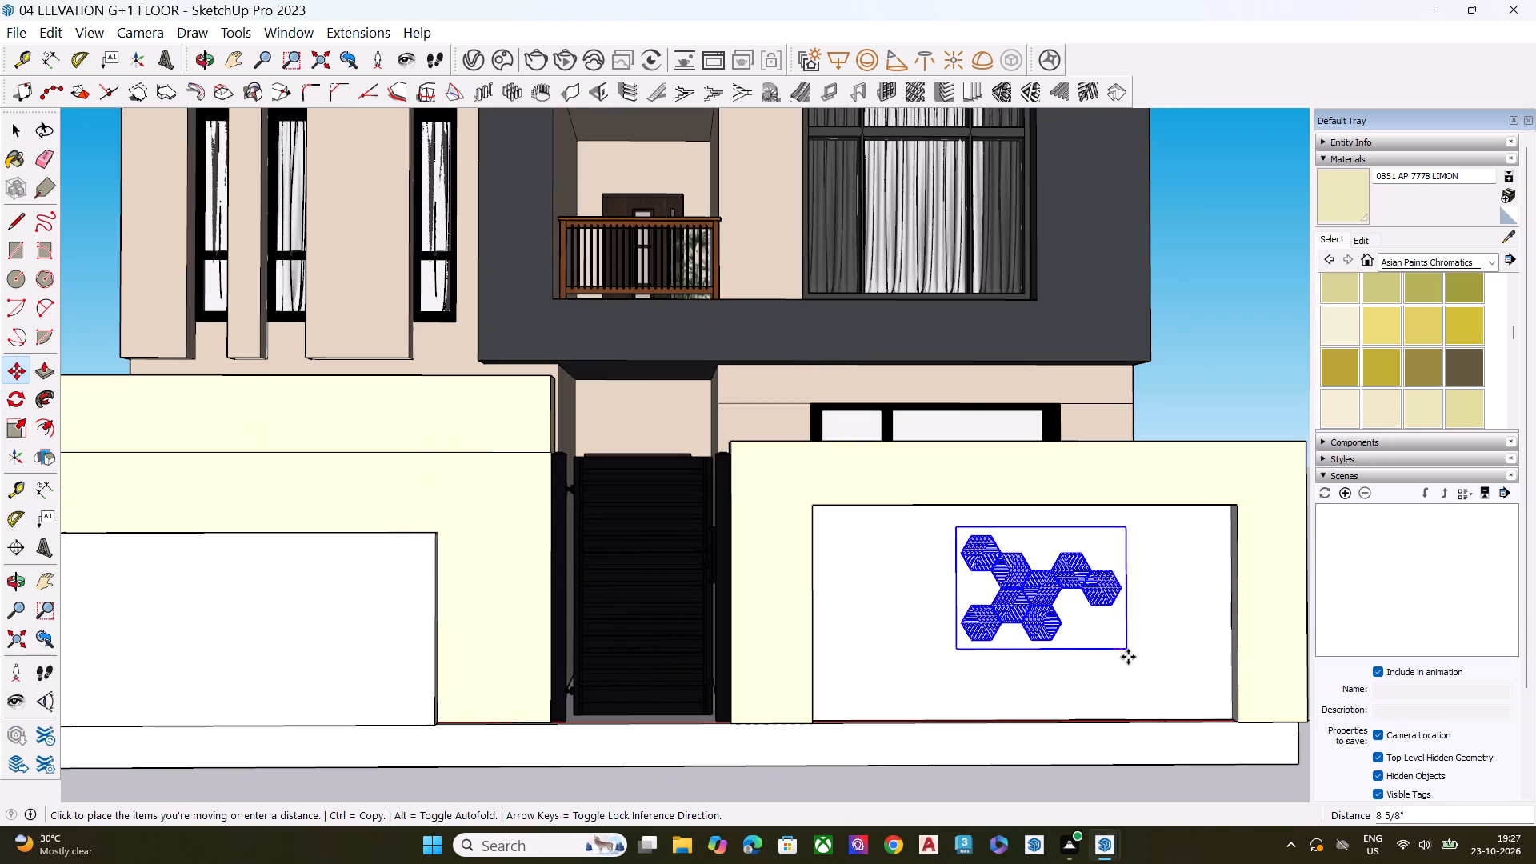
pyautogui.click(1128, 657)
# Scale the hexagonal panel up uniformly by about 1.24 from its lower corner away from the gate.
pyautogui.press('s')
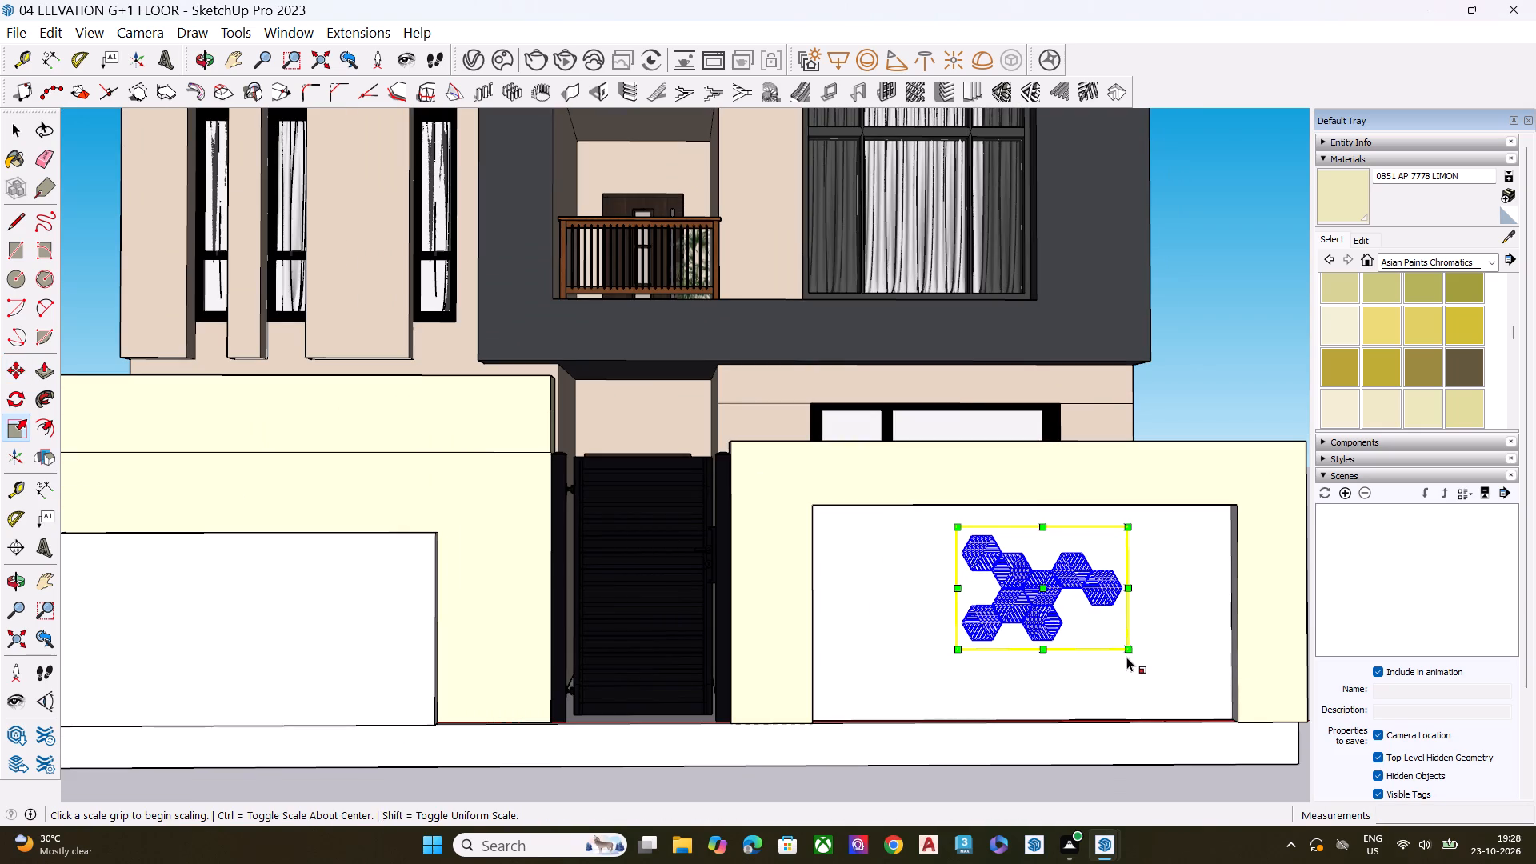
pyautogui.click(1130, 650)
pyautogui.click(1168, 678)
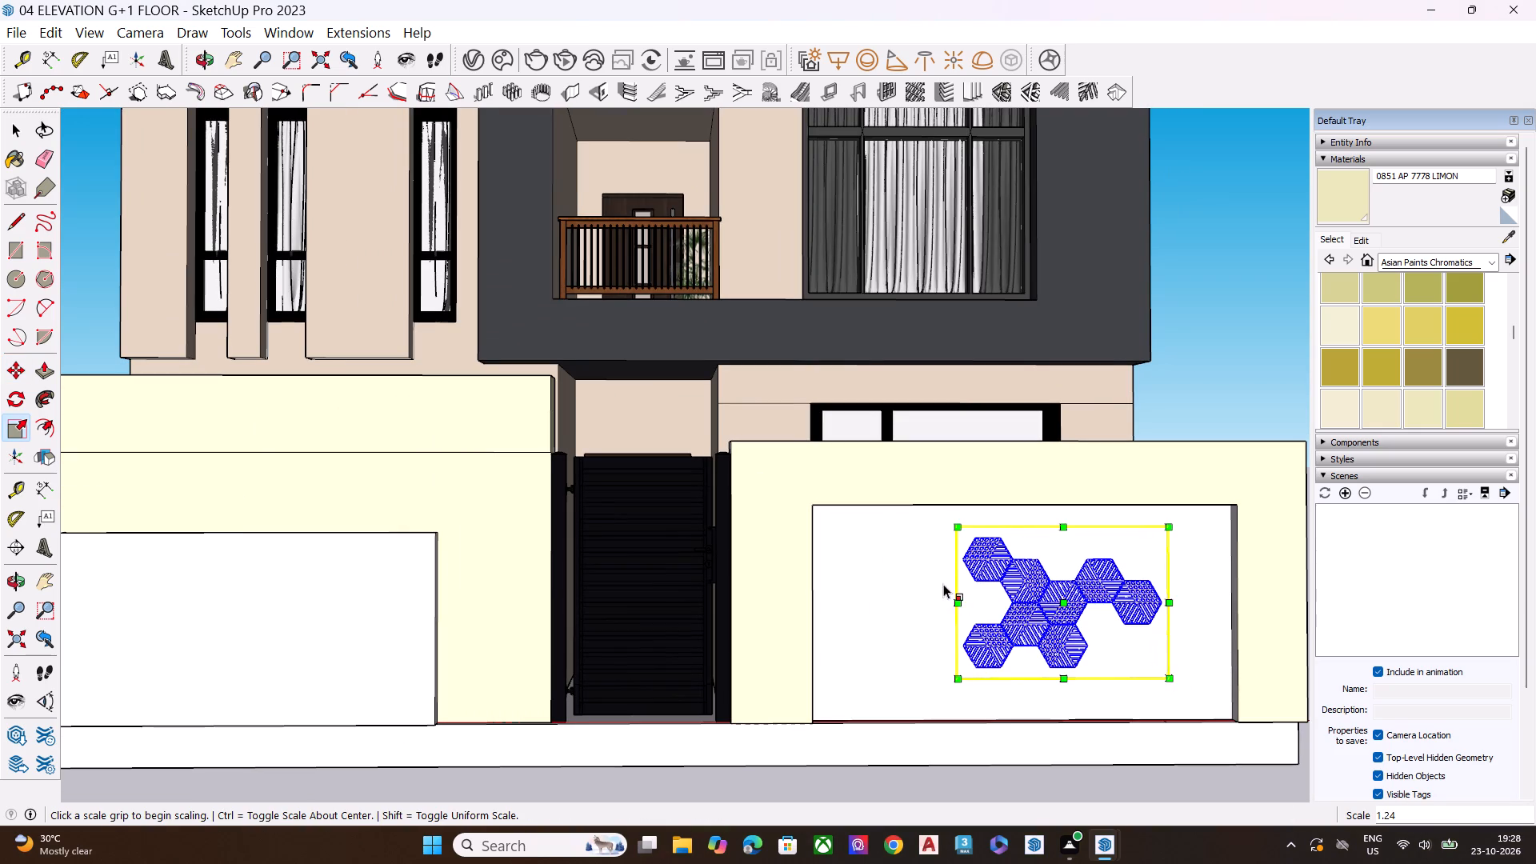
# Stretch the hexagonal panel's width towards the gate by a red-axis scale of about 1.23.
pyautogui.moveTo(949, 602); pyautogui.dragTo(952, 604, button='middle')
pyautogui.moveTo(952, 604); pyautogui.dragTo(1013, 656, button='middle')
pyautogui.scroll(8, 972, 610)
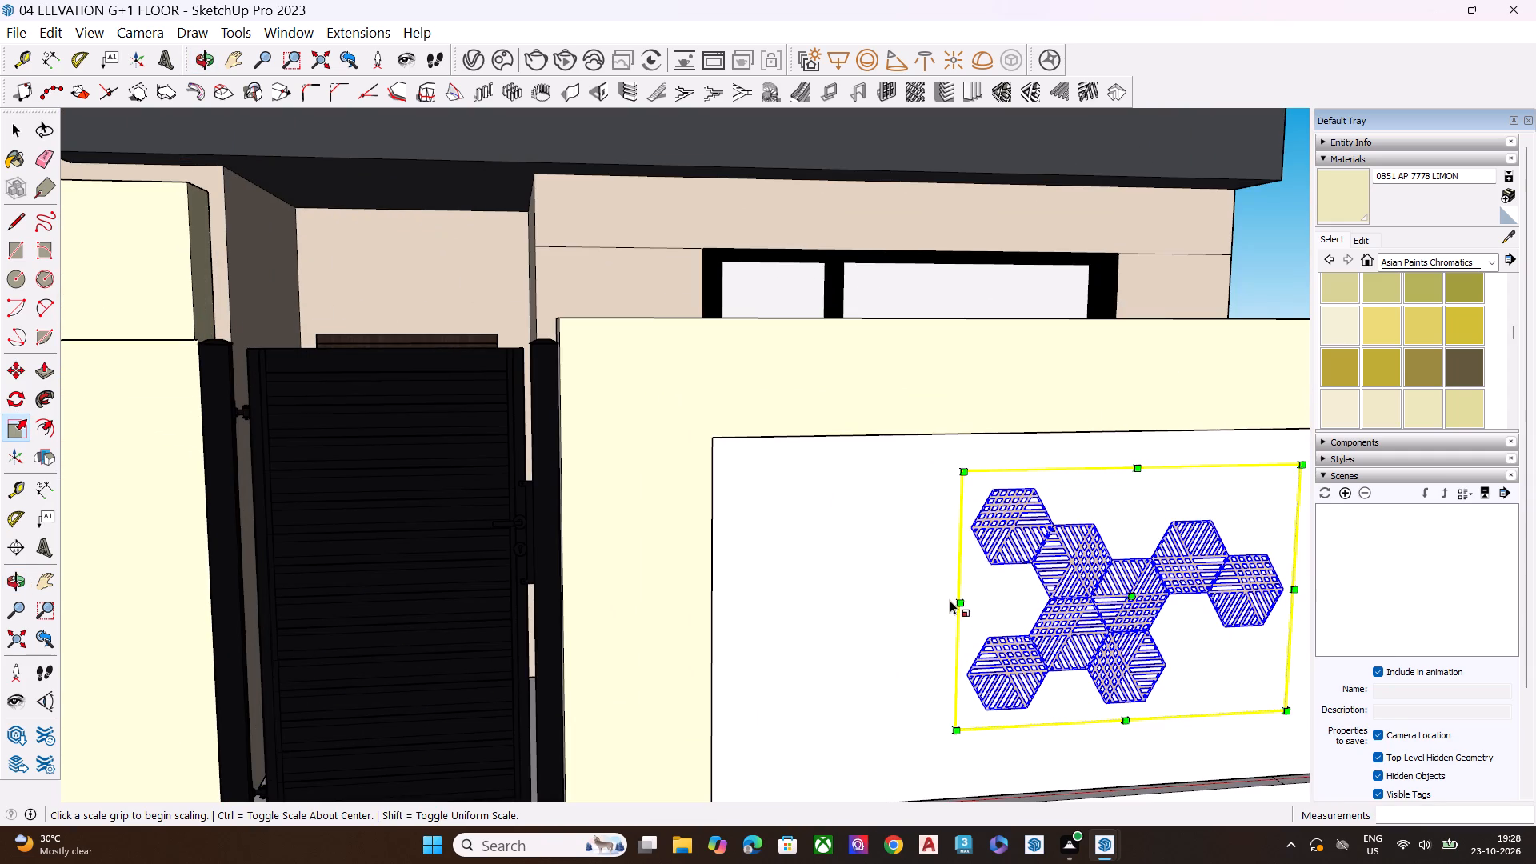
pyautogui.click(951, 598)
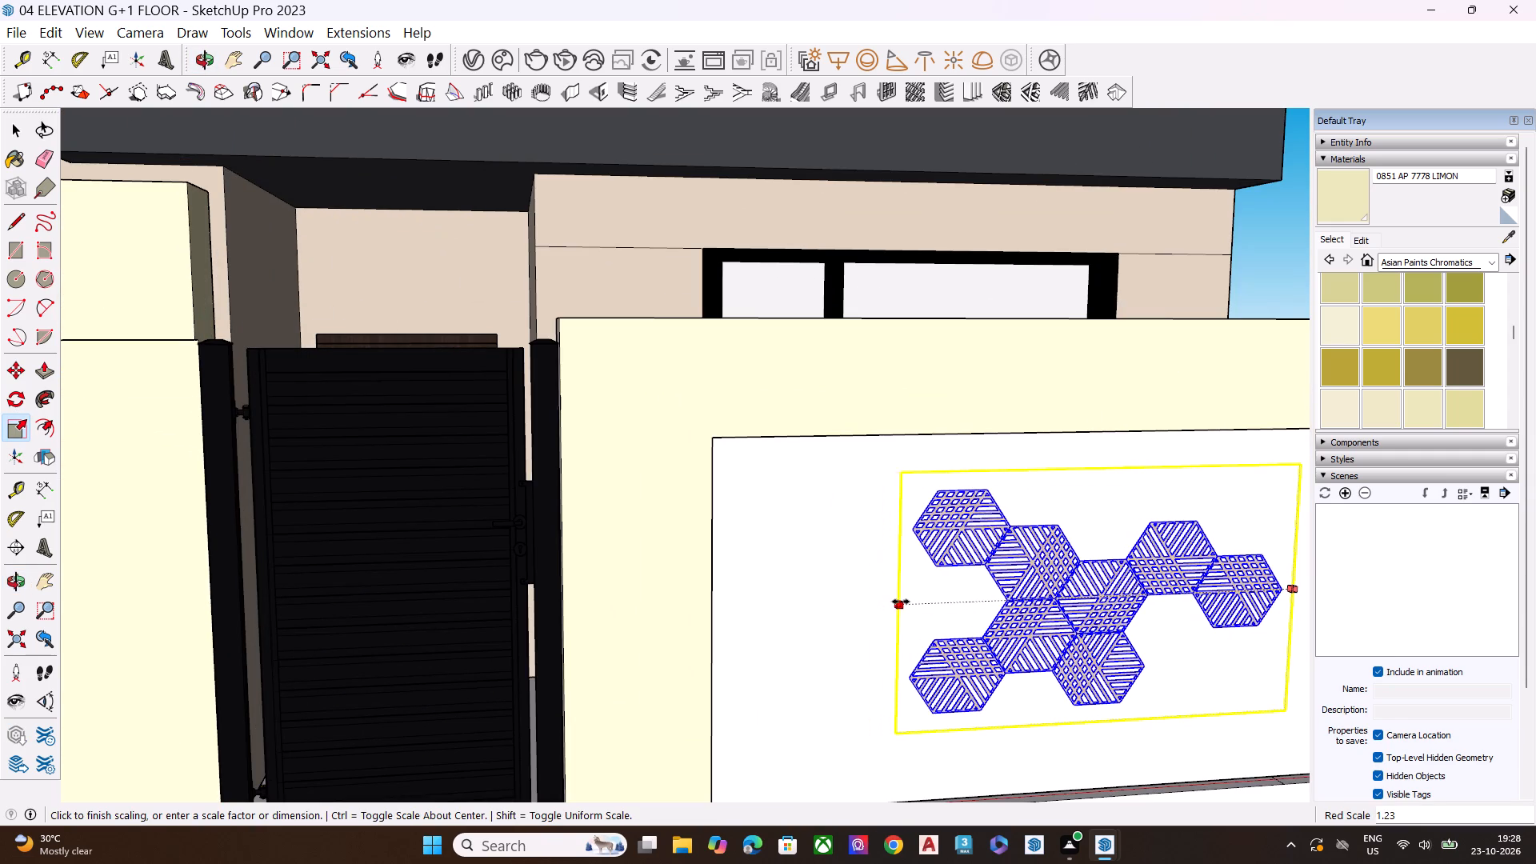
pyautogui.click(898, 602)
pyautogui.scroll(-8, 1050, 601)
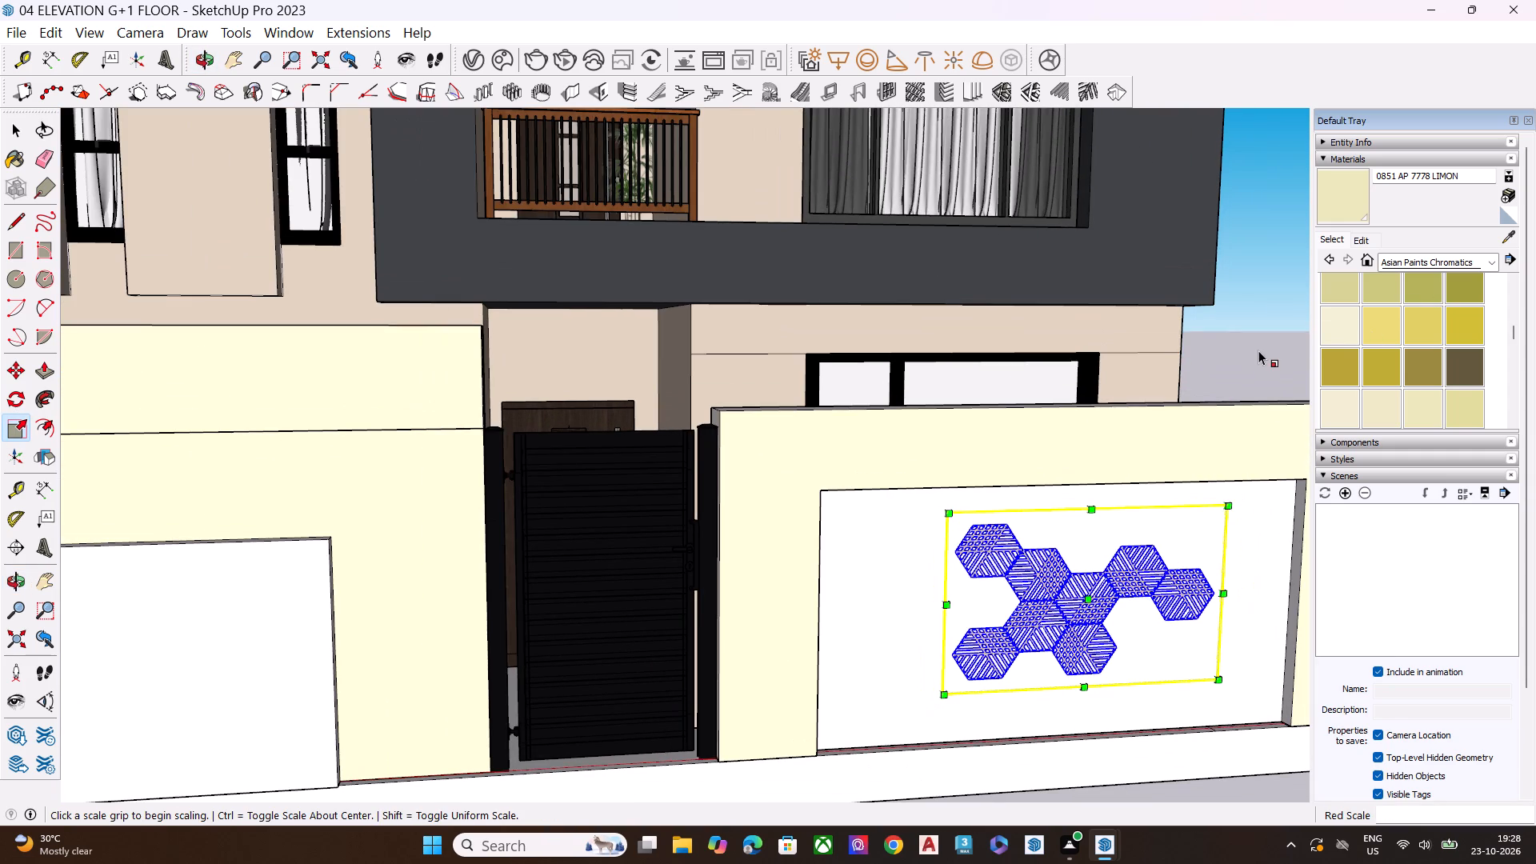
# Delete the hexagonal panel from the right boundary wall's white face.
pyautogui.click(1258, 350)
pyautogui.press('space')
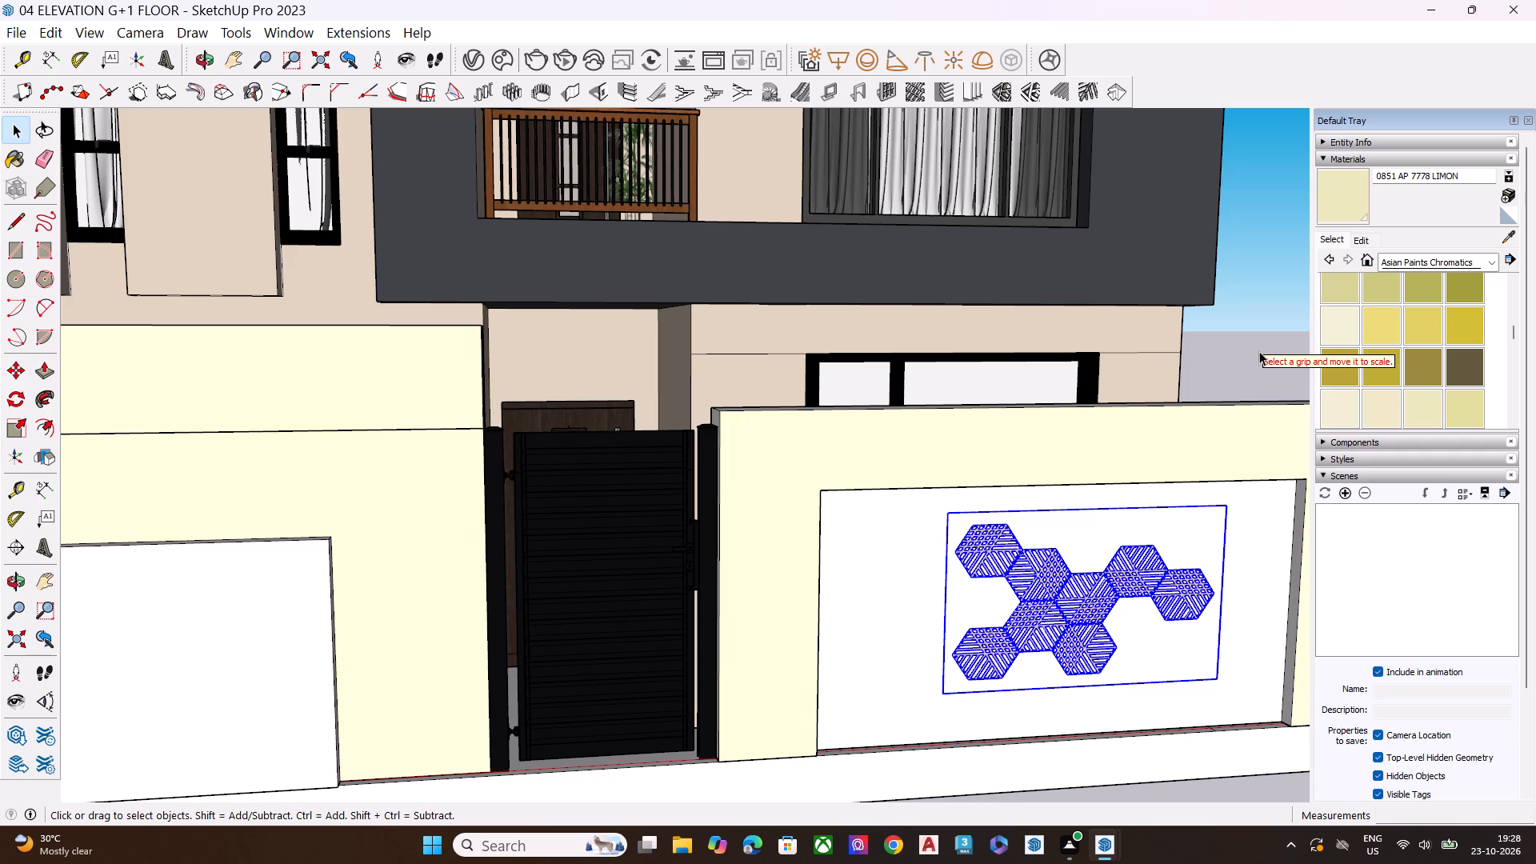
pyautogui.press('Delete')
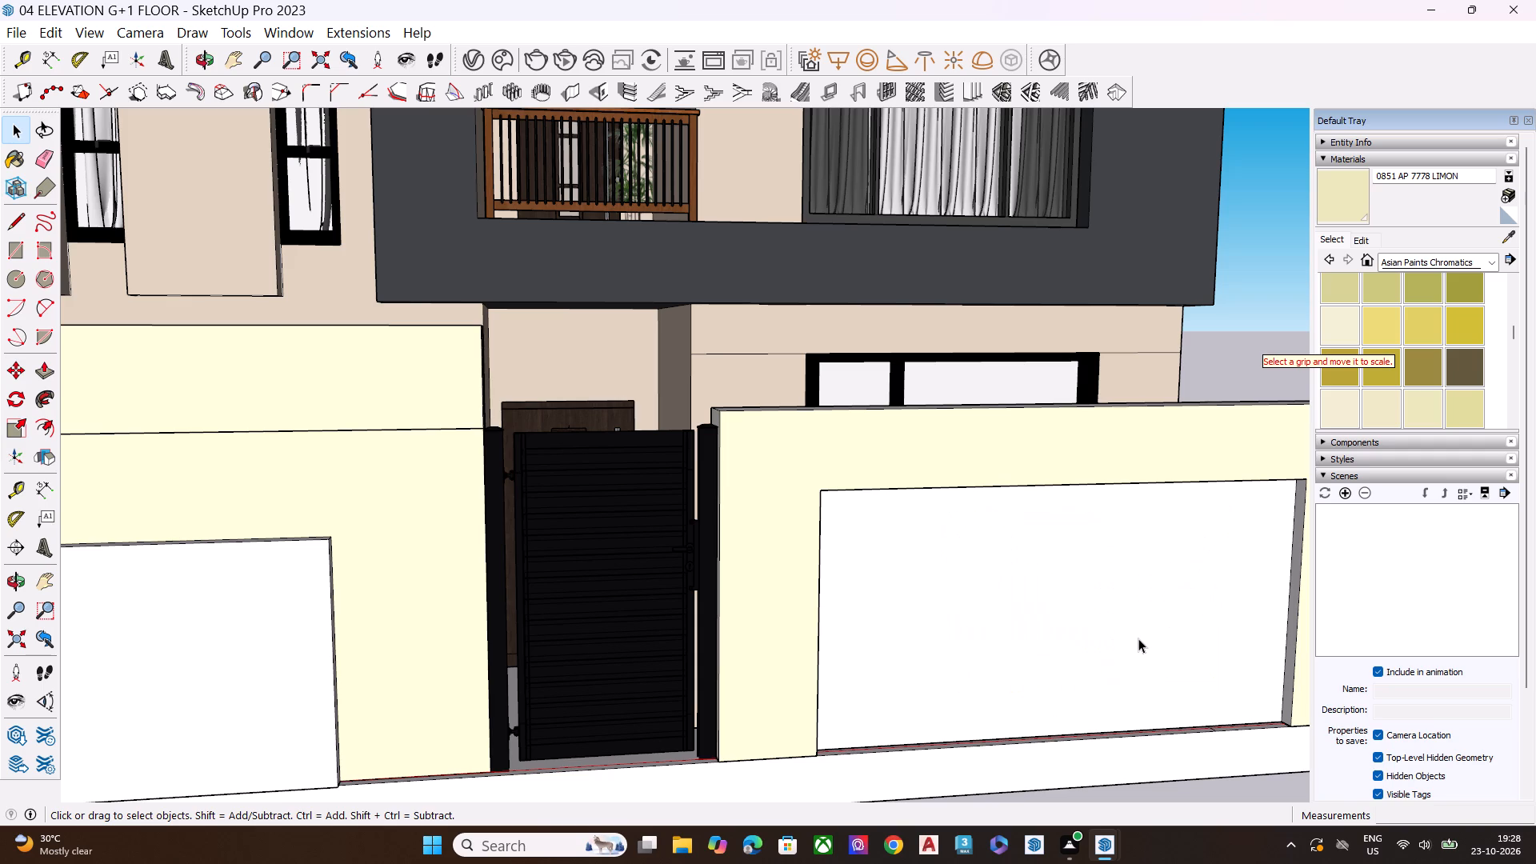
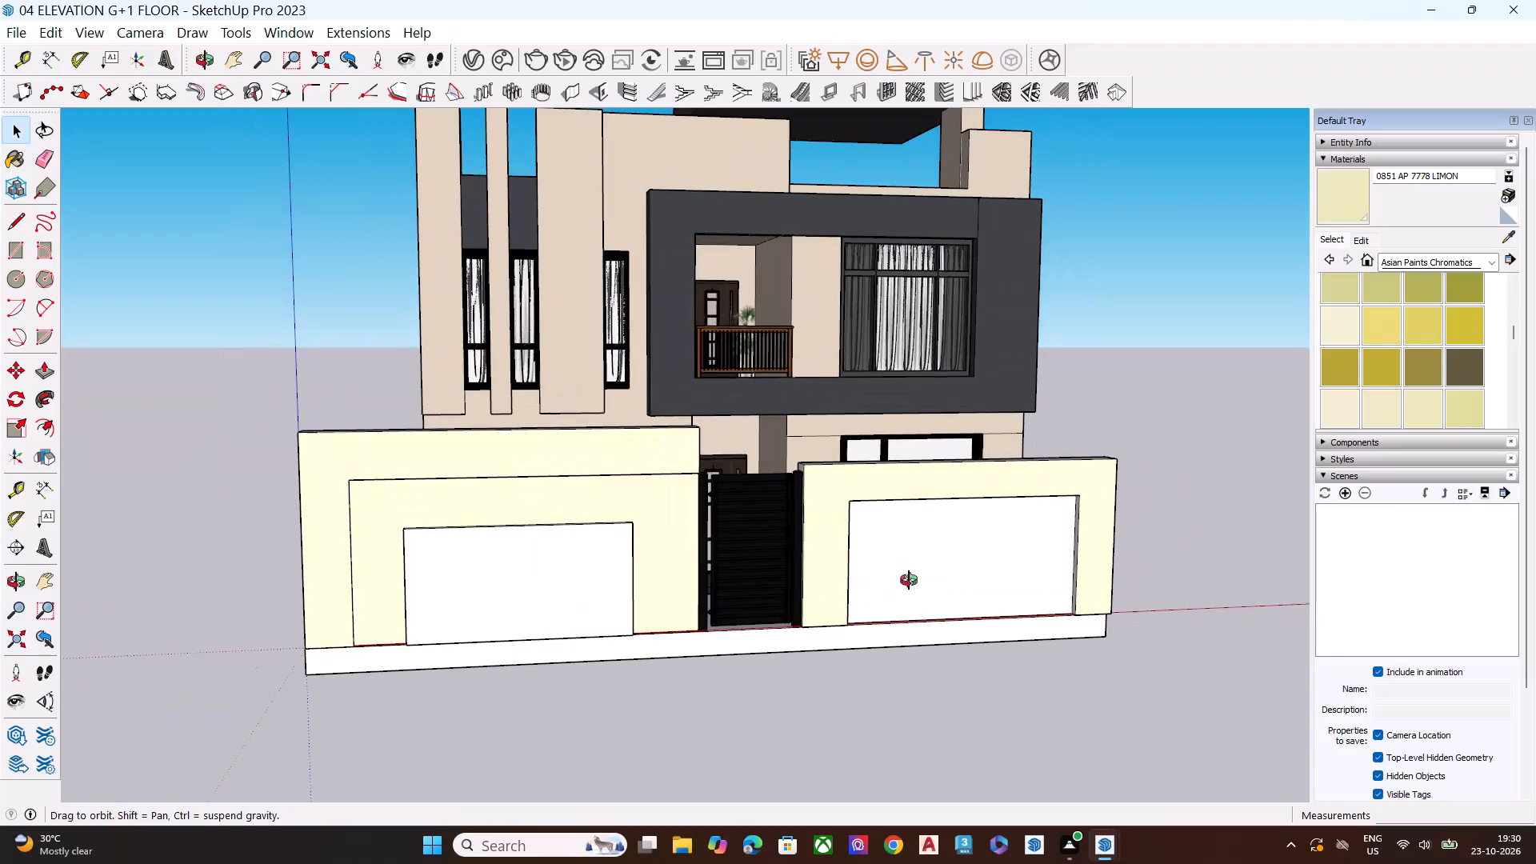
# Browse the importable files in the Downloads folder for a plant or wall decoration model to add to the elevation.
pyautogui.scroll(-8, 702, 473)
pyautogui.scroll(5, 702, 257)
pyautogui.middleClick(702, 255)
pyautogui.scroll(-2, 715, 261)
pyautogui.scroll(3, 722, 266)
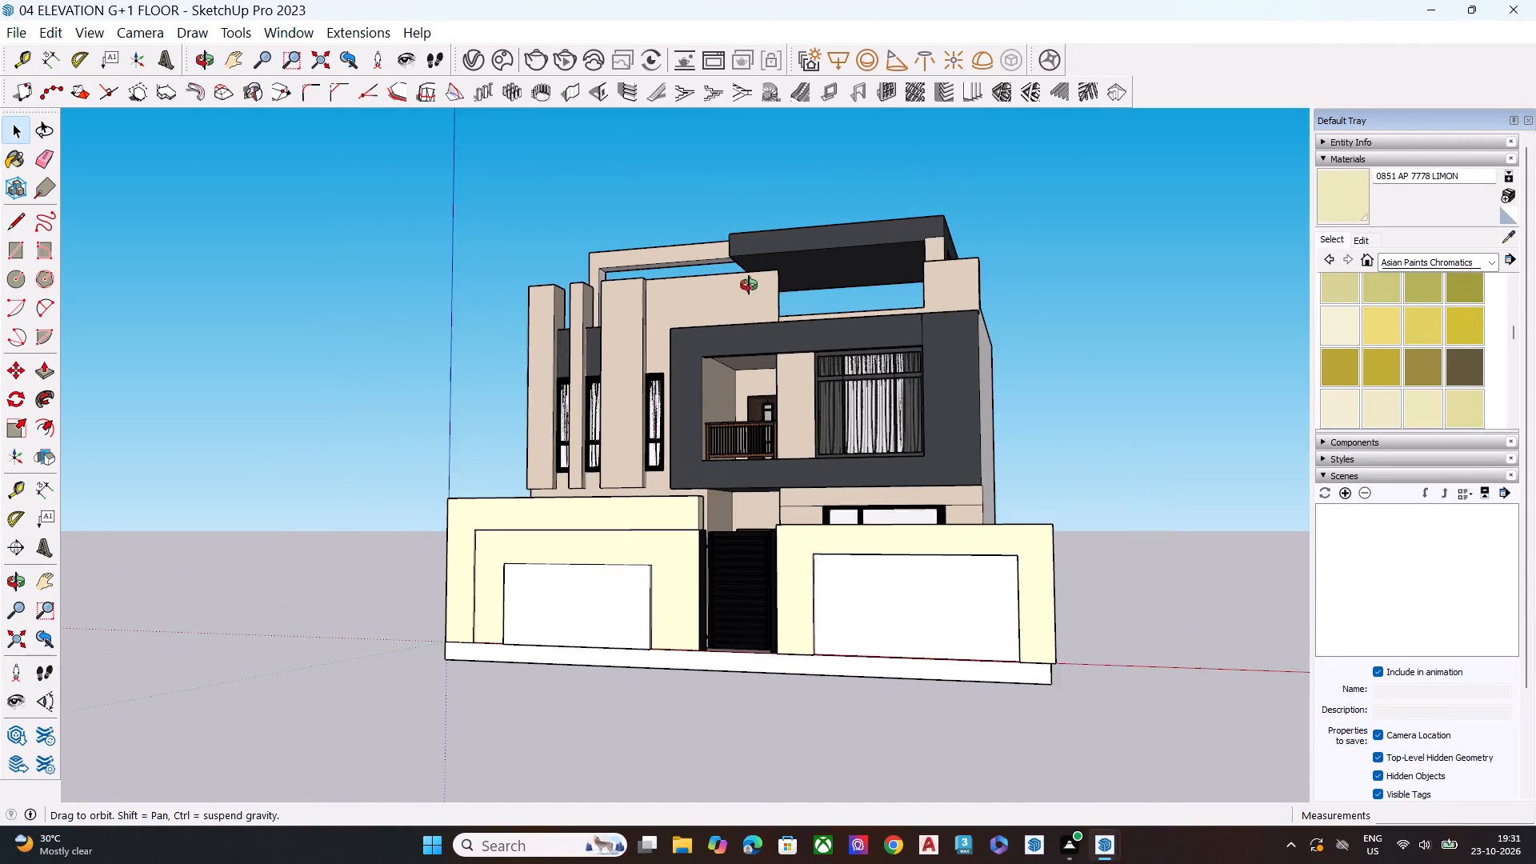
pyautogui.moveTo(750, 382); pyautogui.dragTo(950, 407, button='middle')
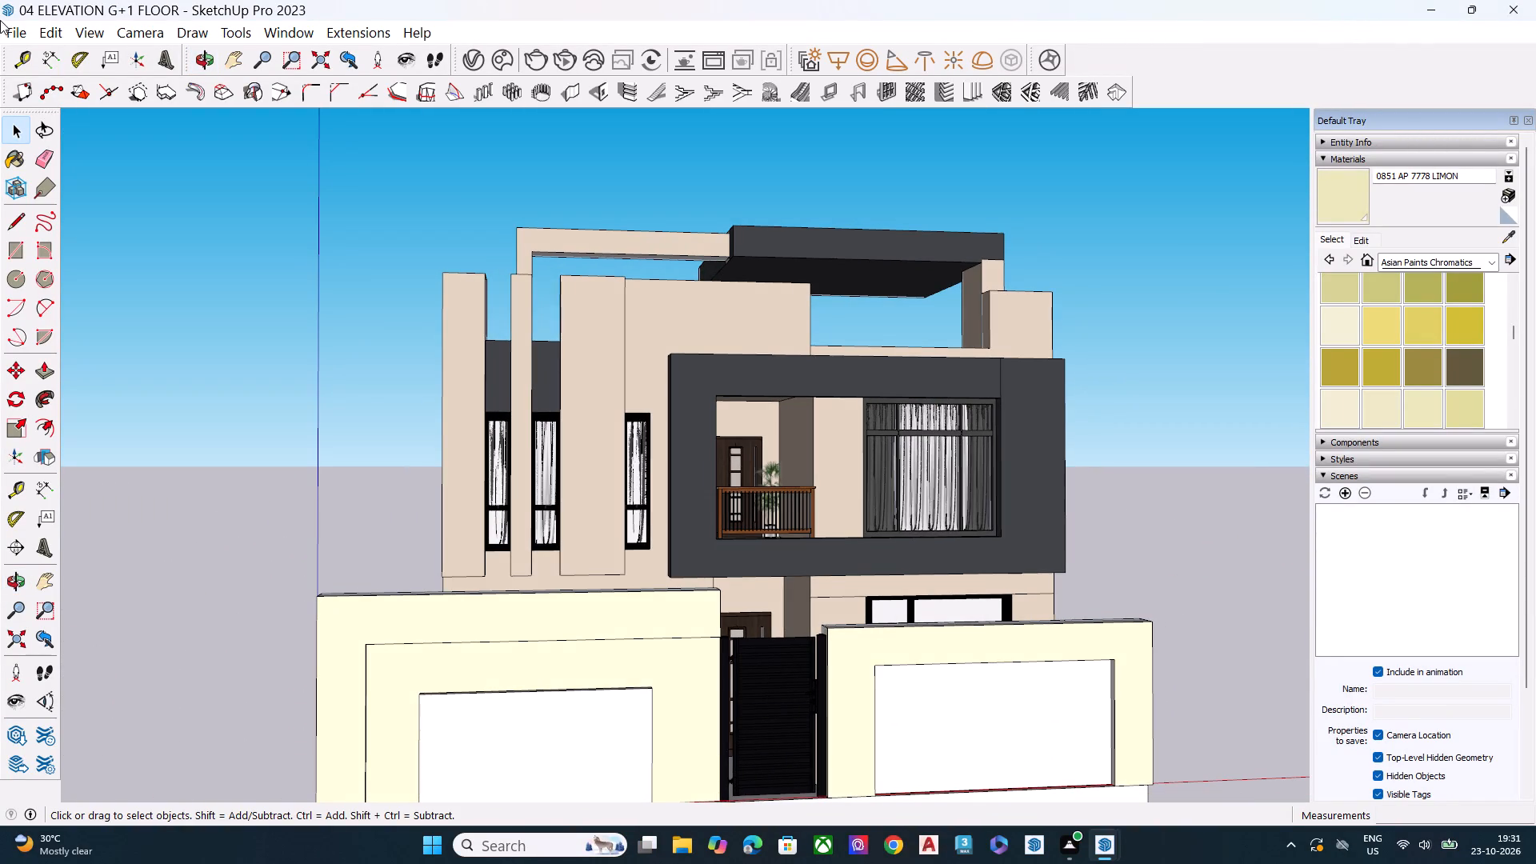
pyautogui.click(26, 34)
pyautogui.click(68, 367)
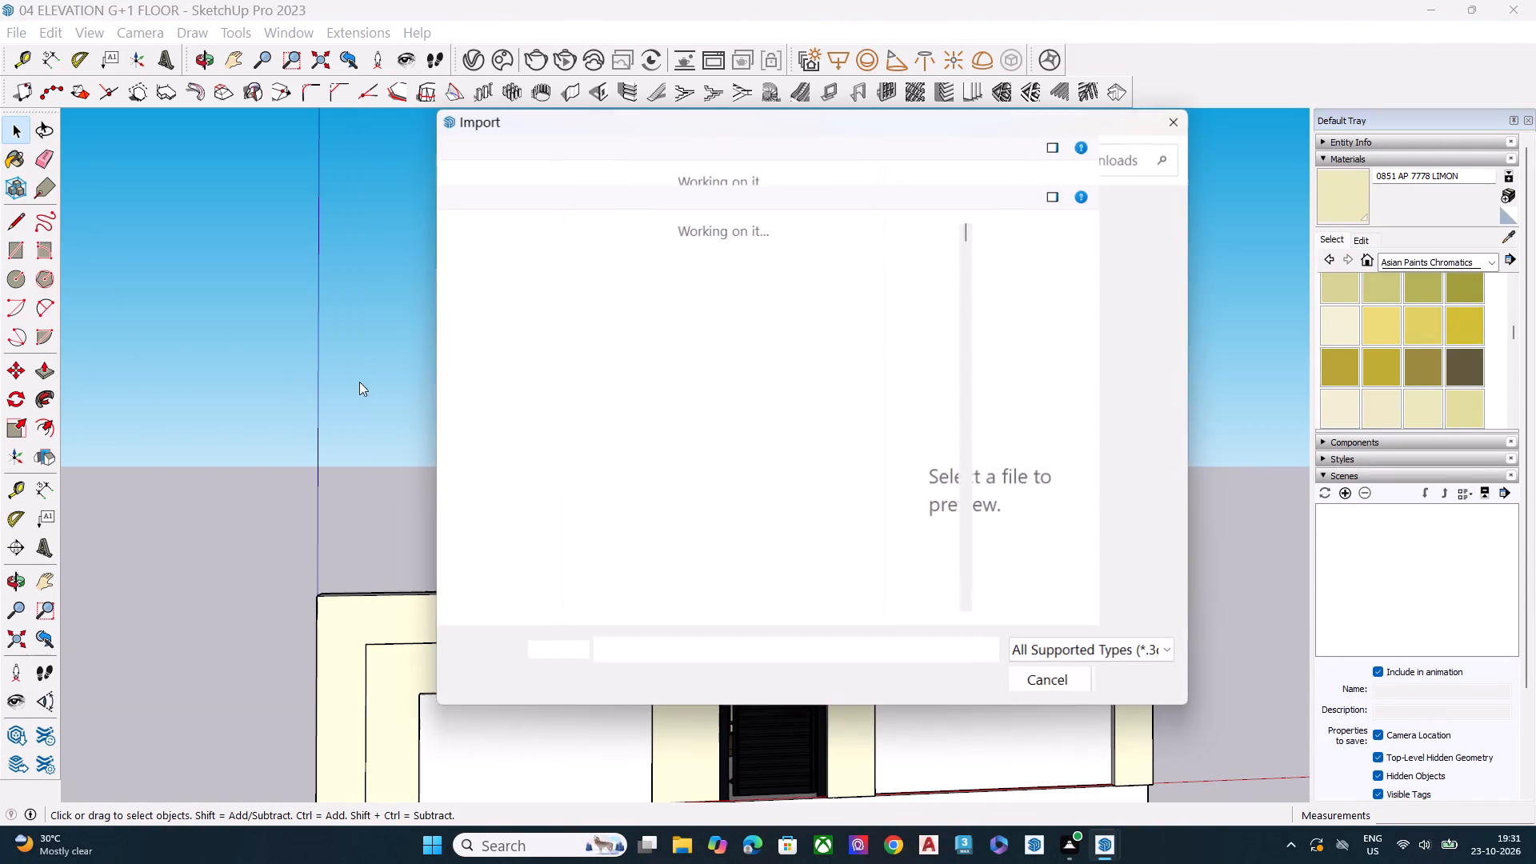
pyautogui.scroll(-1, 785, 396)
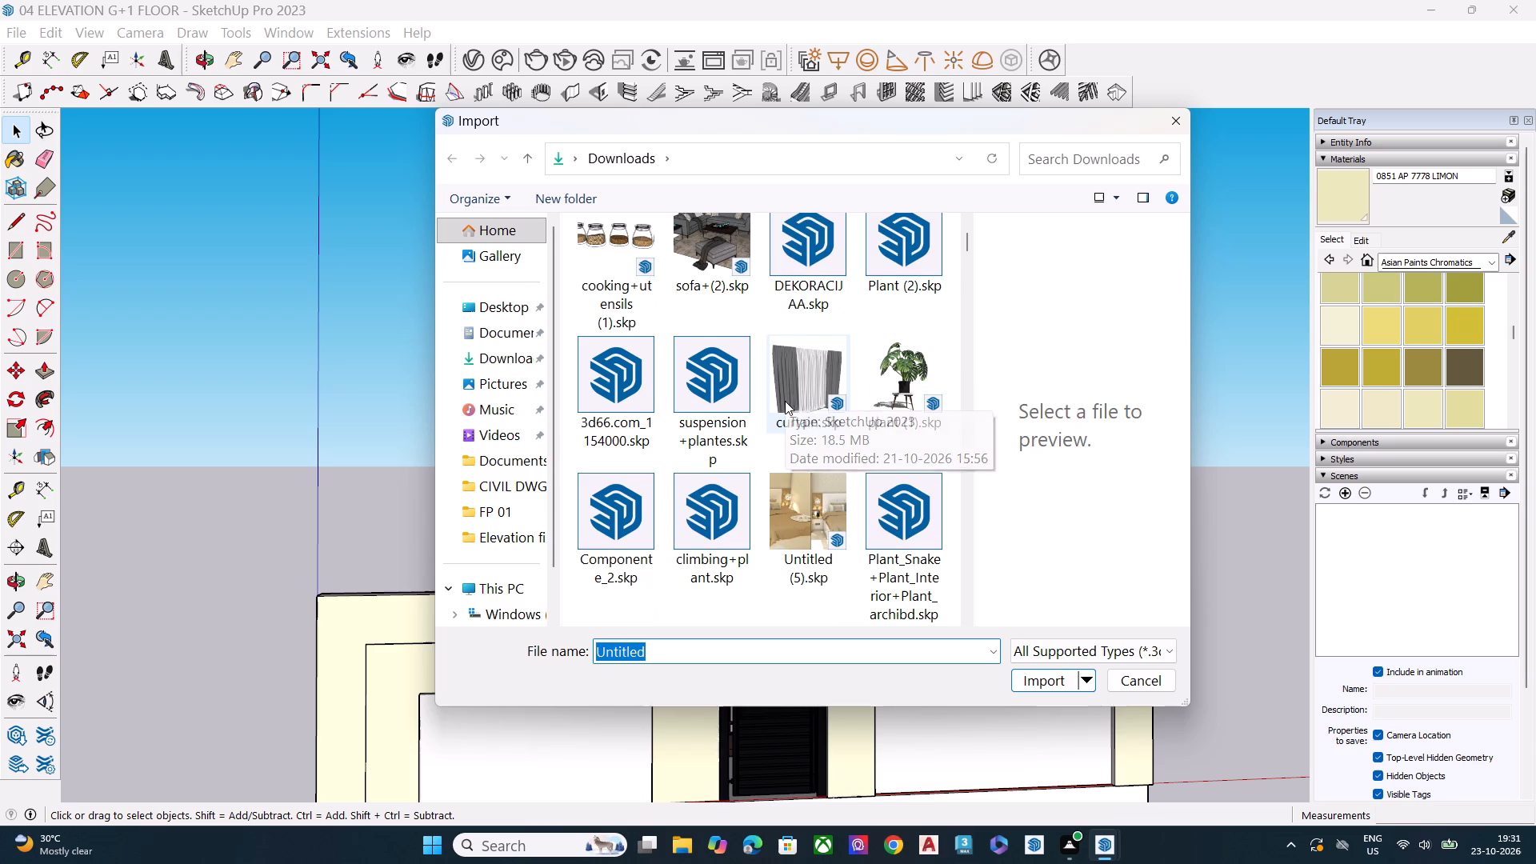
pyautogui.scroll(-3, 784, 411)
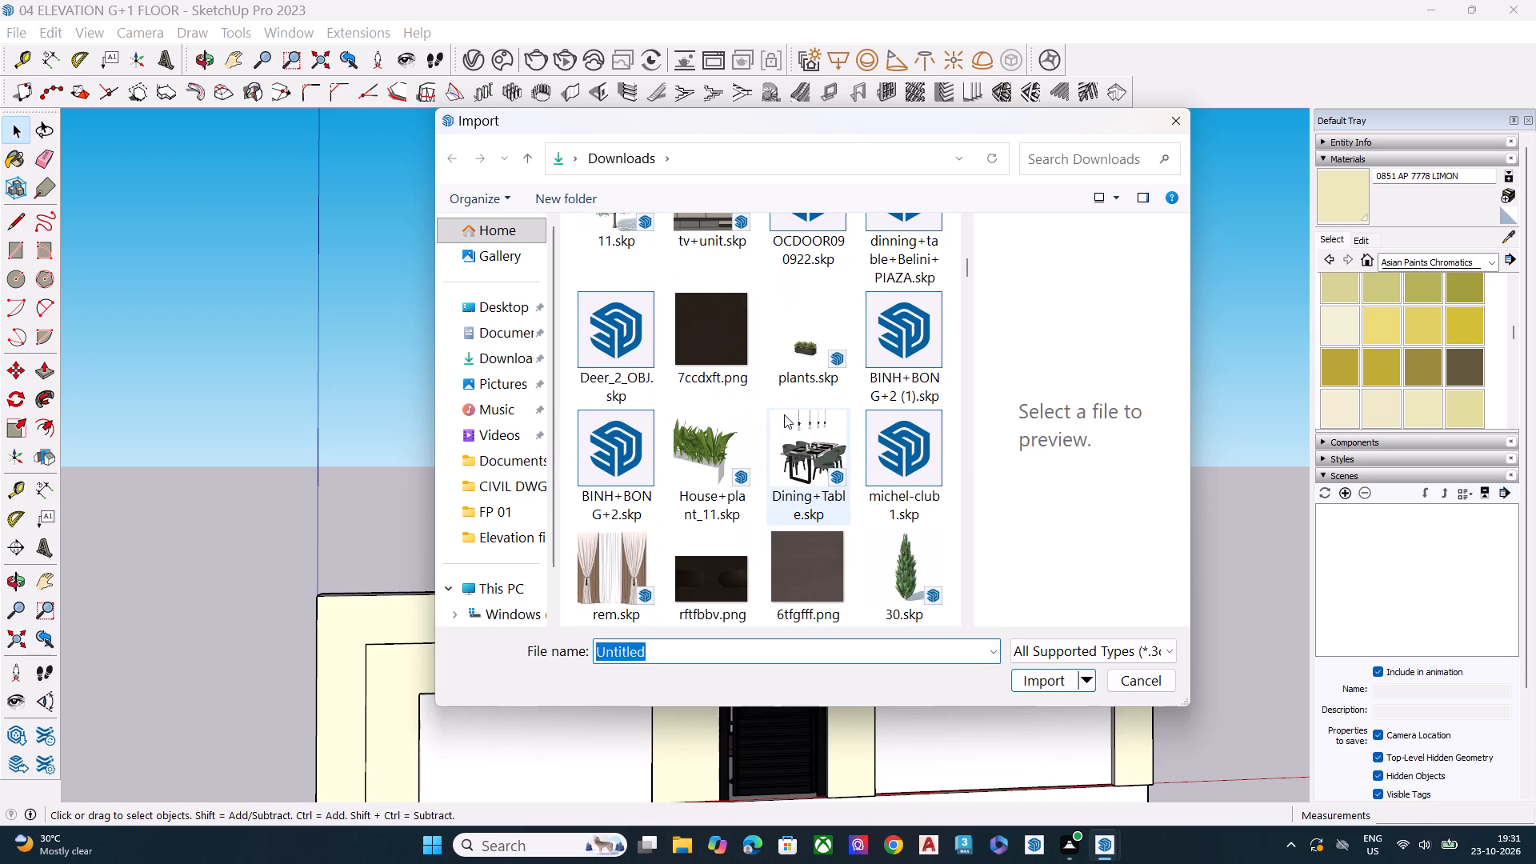
pyautogui.scroll(-3, 784, 414)
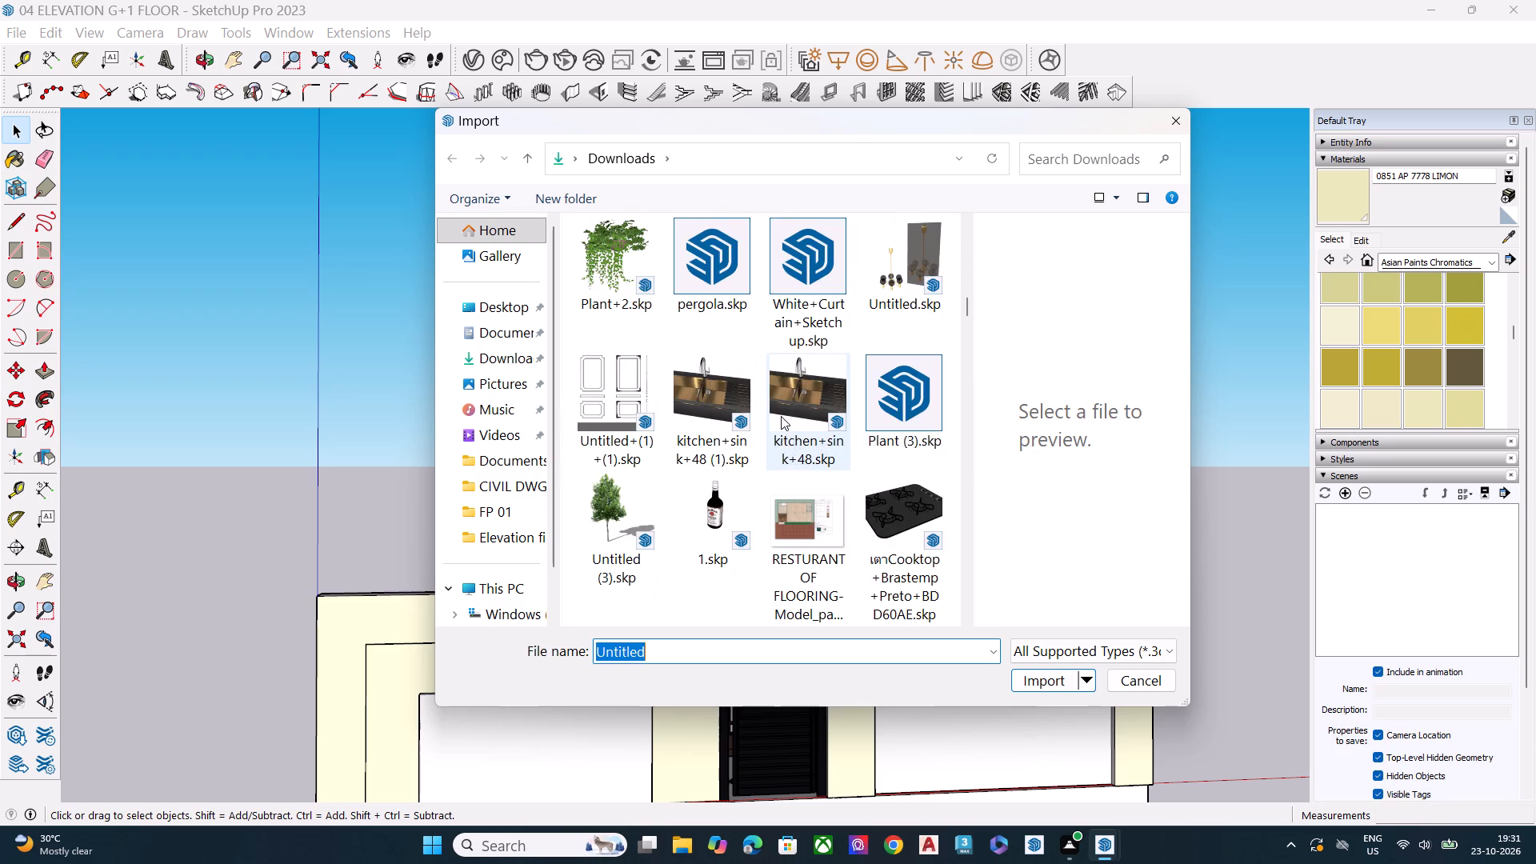
pyautogui.scroll(-3, 781, 416)
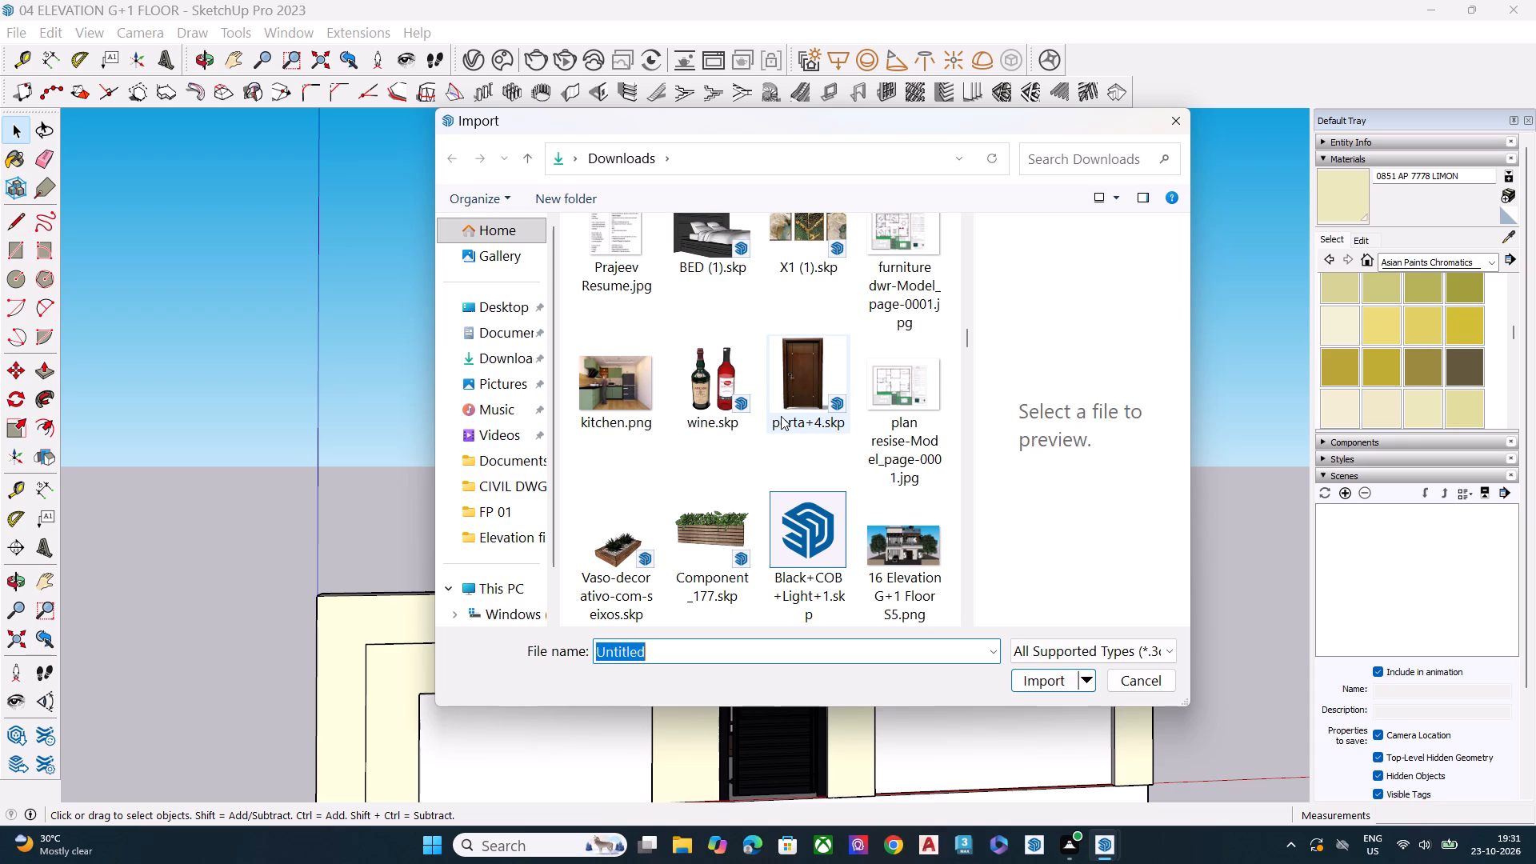
pyautogui.scroll(-2, 729, 407)
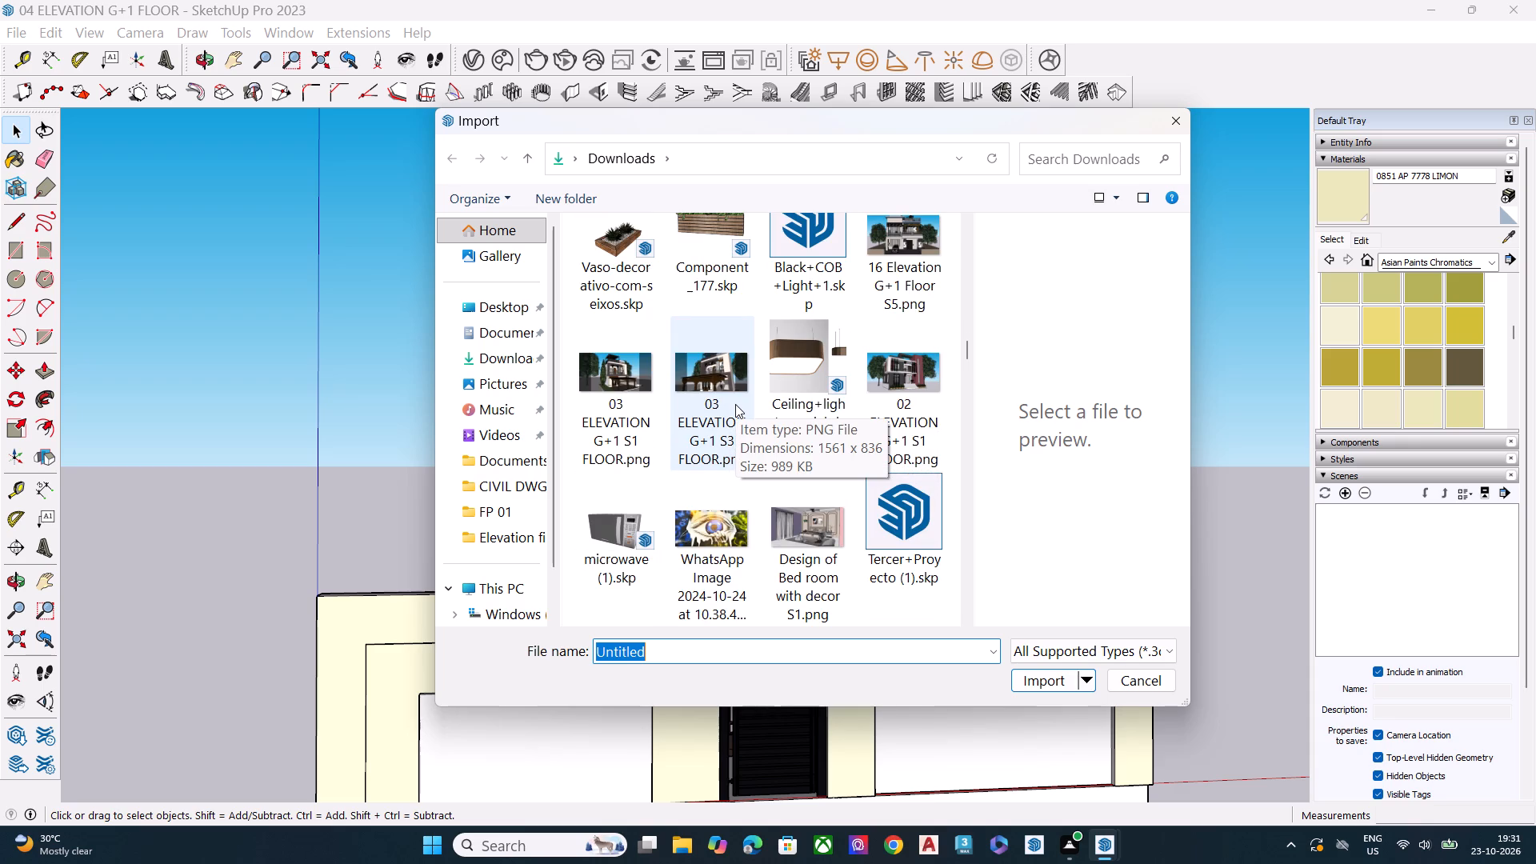
pyautogui.scroll(-1, 776, 451)
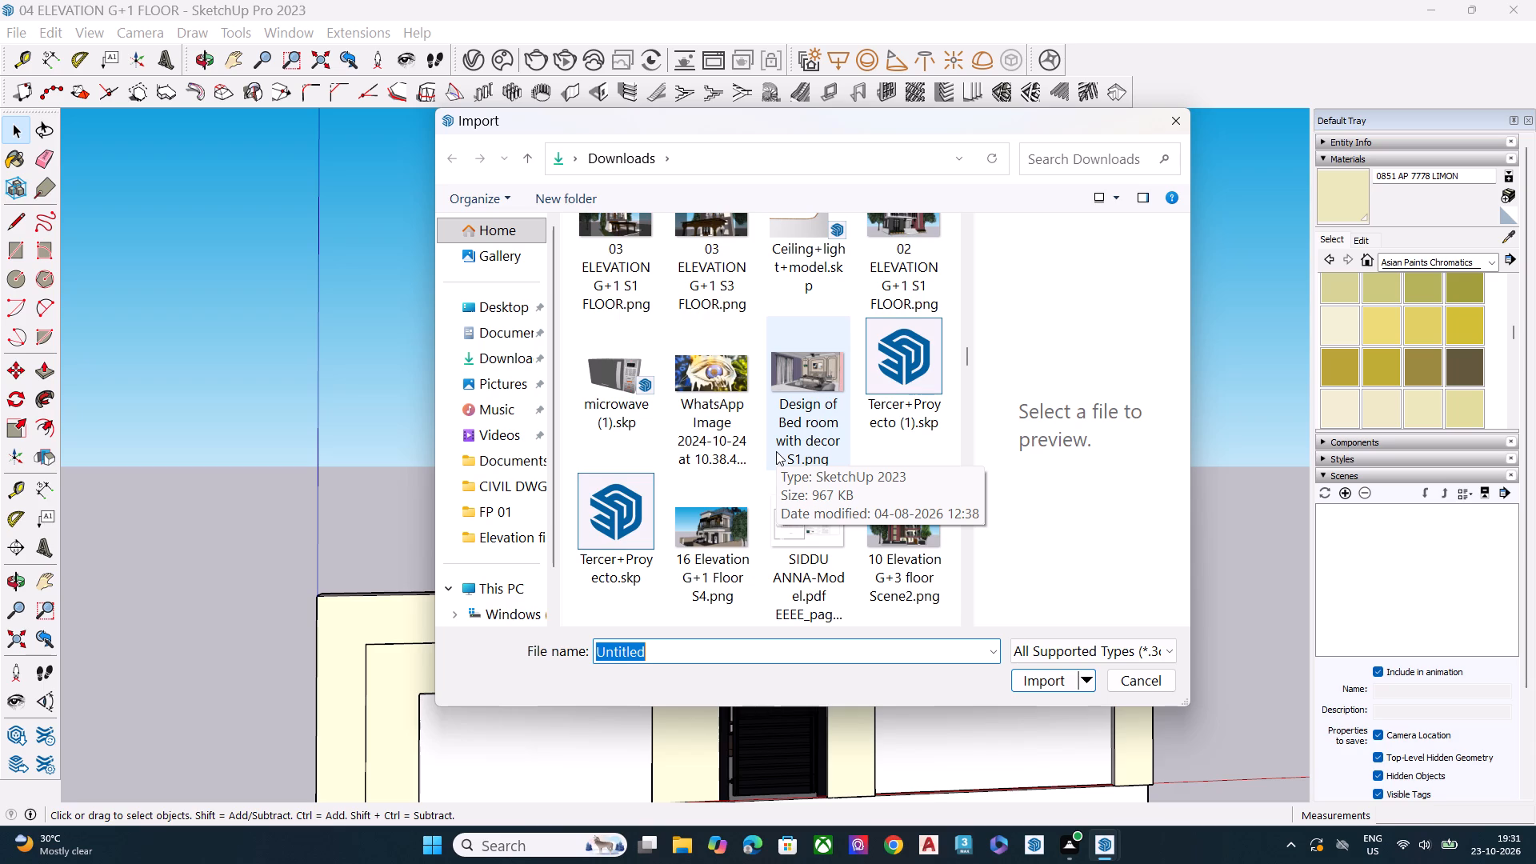
pyautogui.scroll(-1, 718, 474)
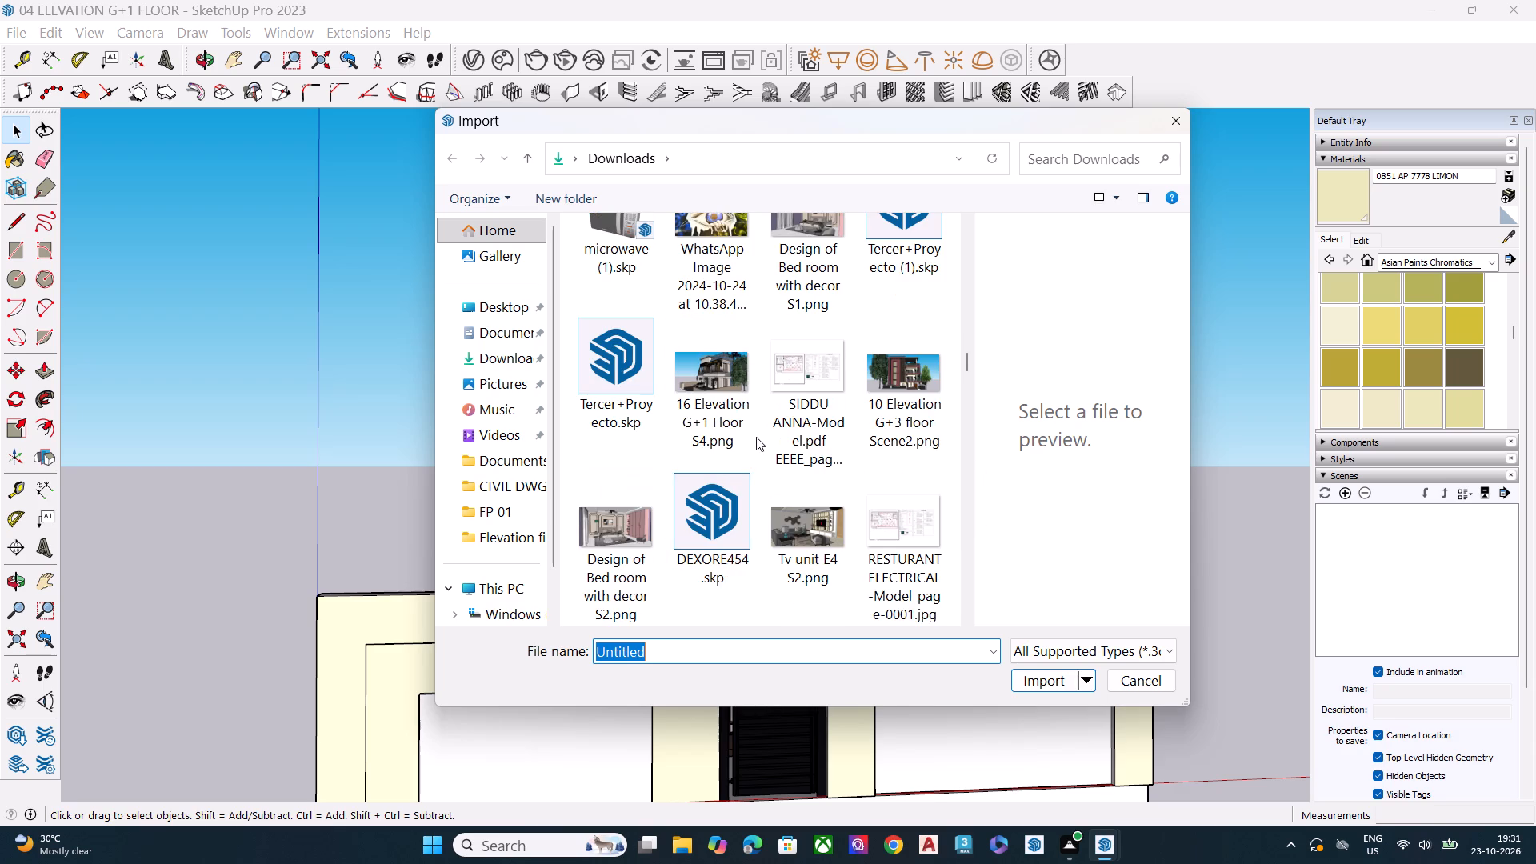
pyautogui.scroll(-1, 761, 430)
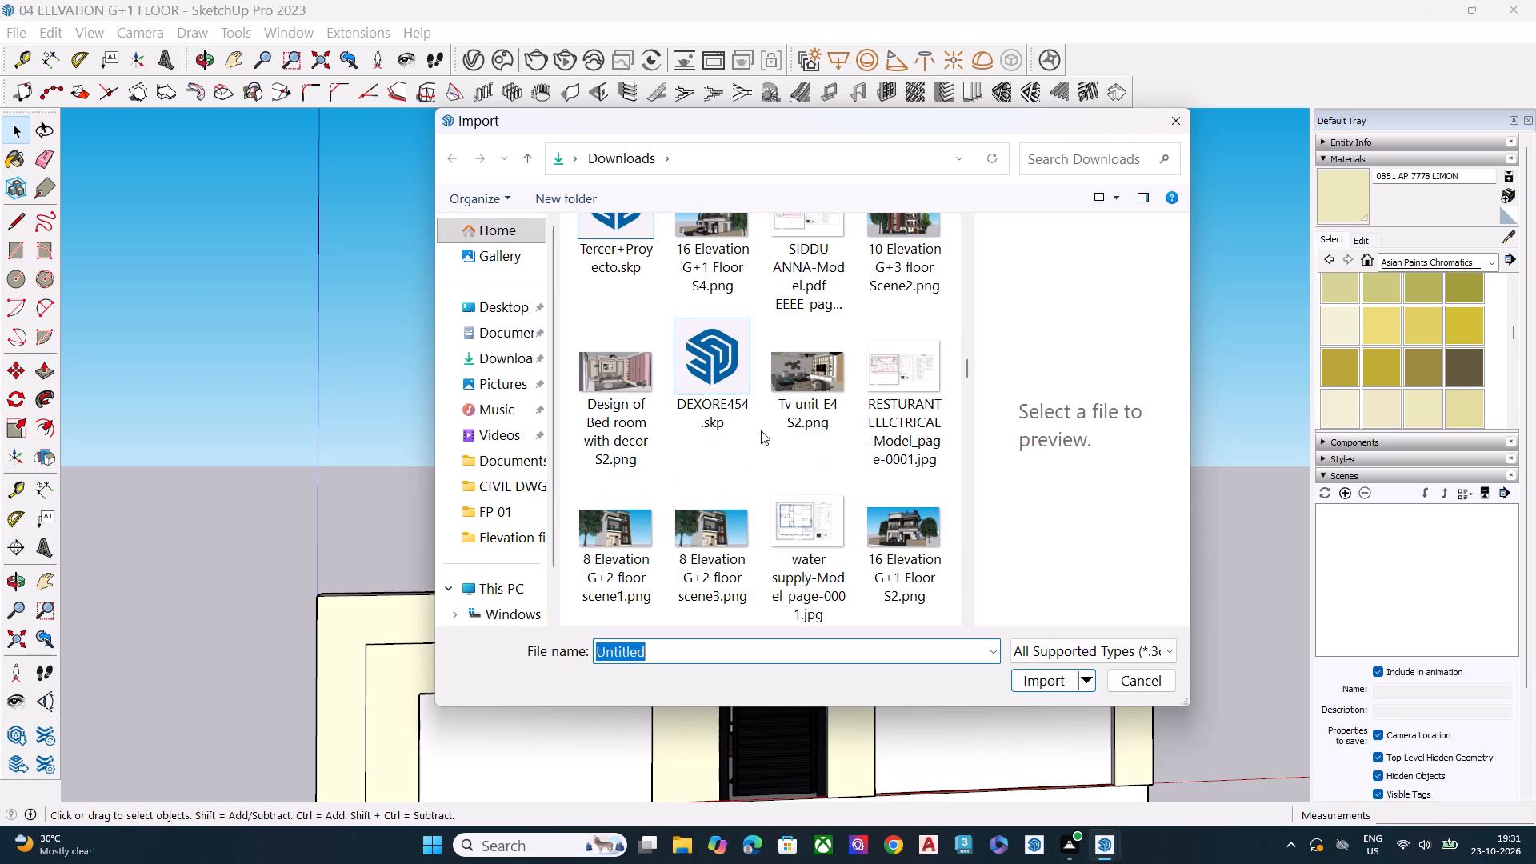
pyautogui.scroll(-1, 761, 430)
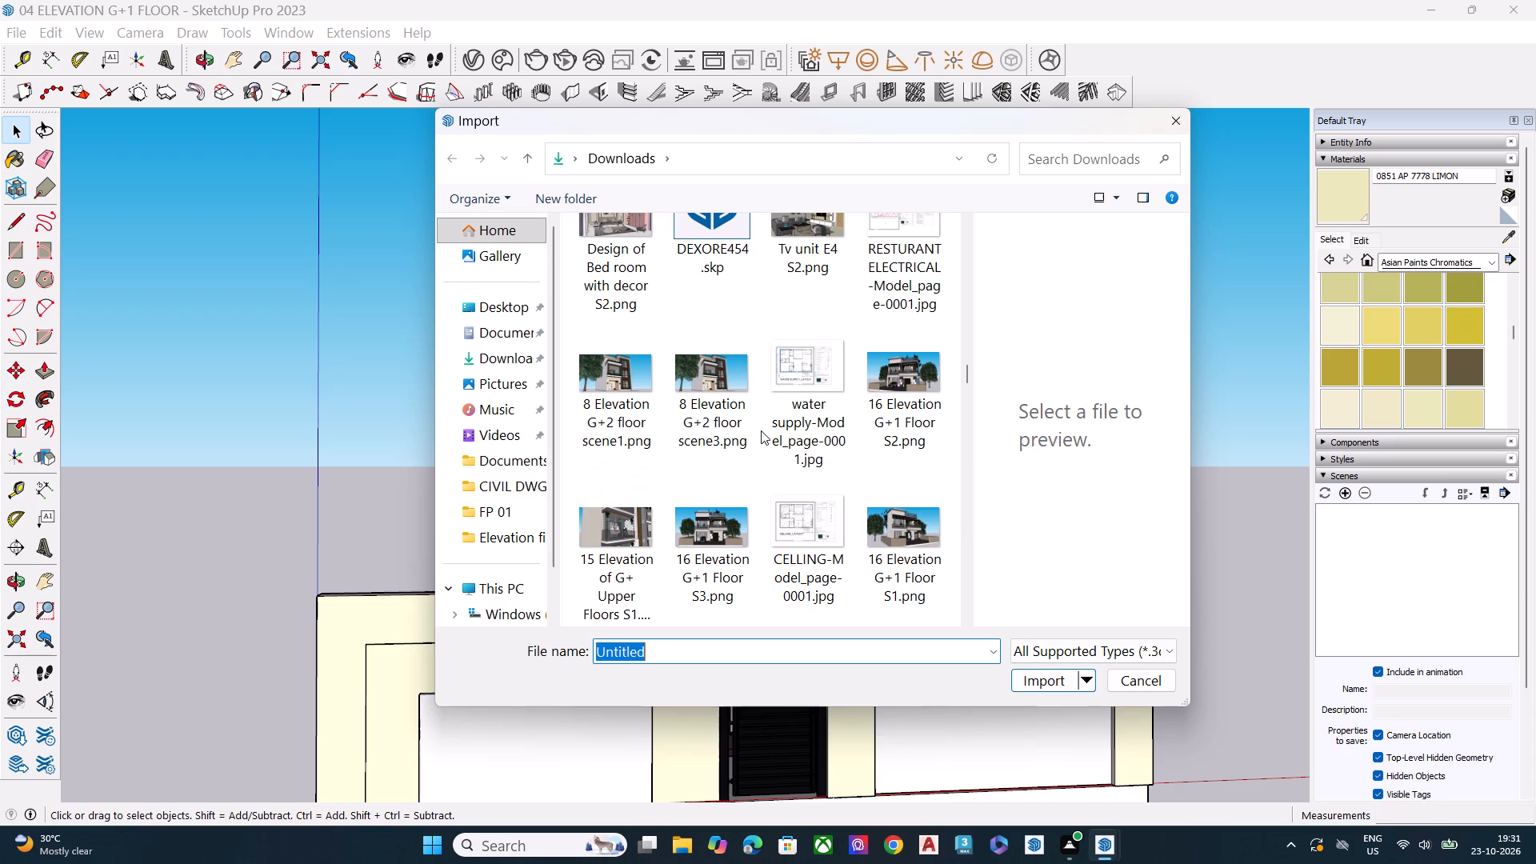
pyautogui.scroll(-3, 761, 430)
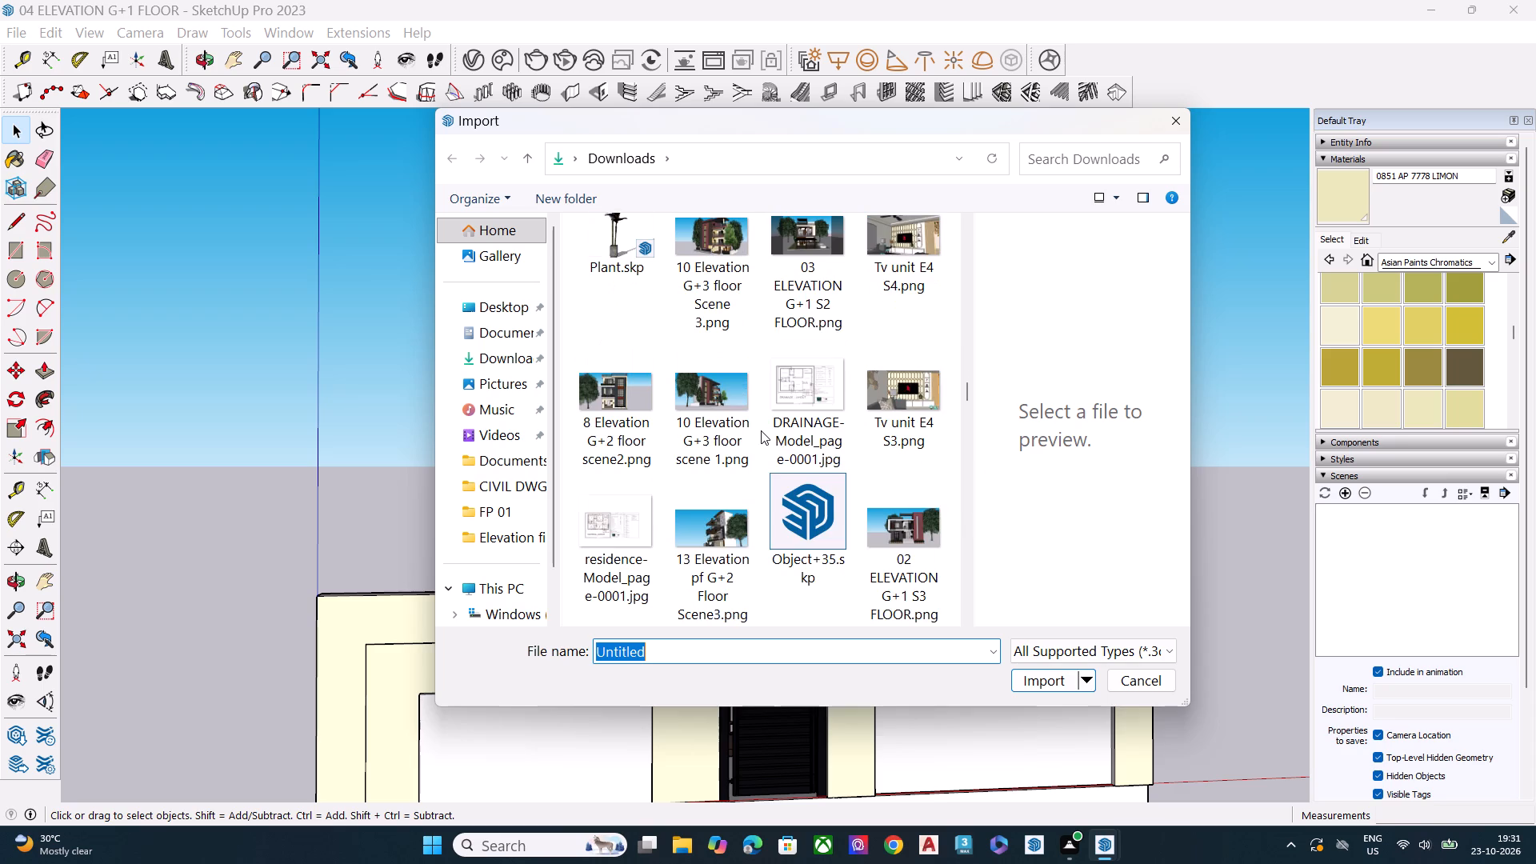
pyautogui.scroll(-2, 761, 430)
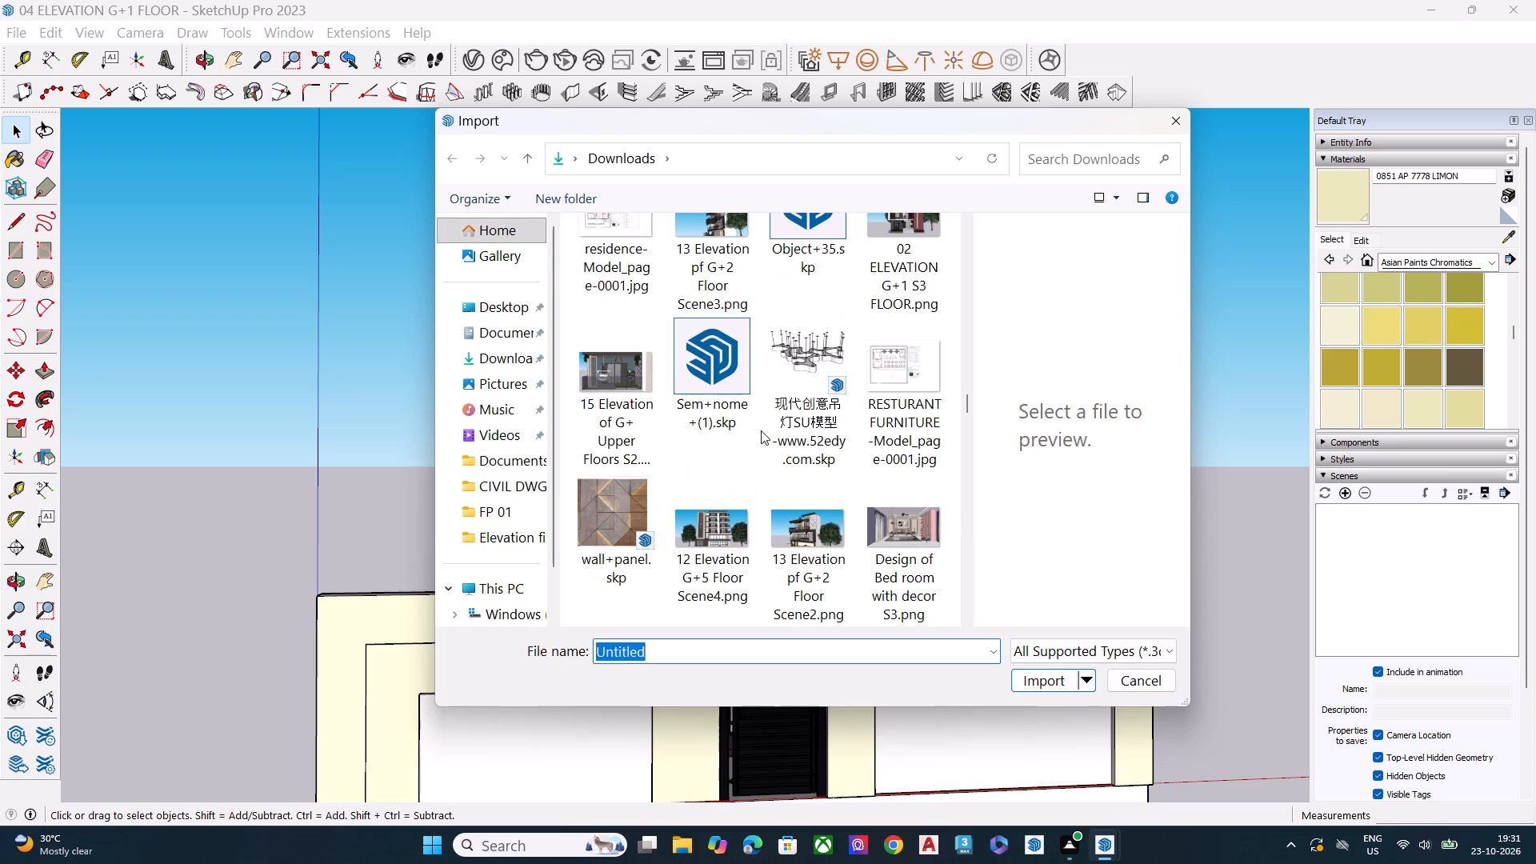
pyautogui.scroll(-1, 761, 430)
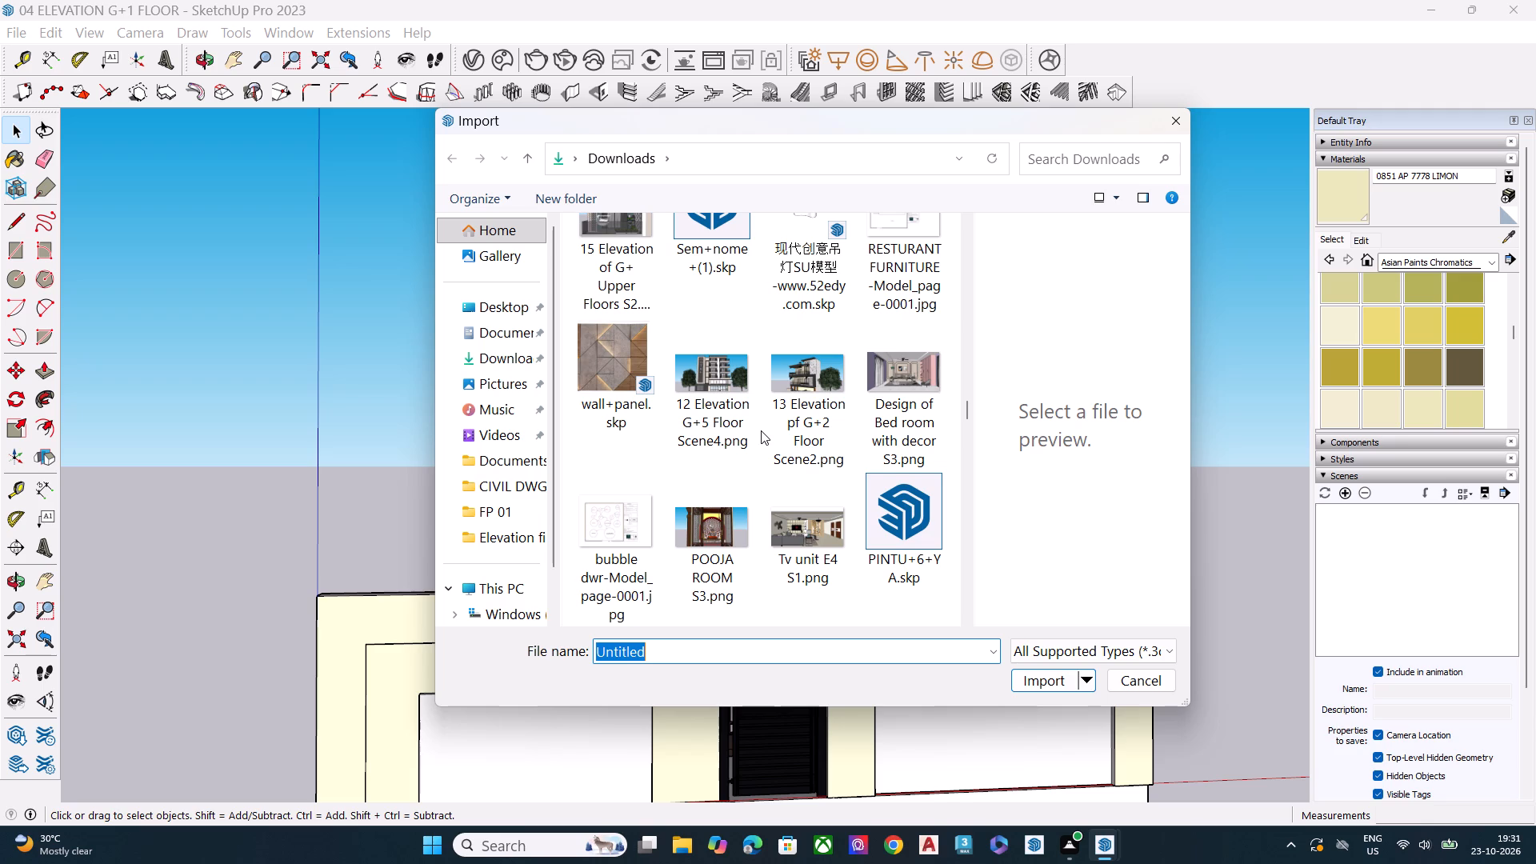
pyautogui.scroll(-2, 761, 430)
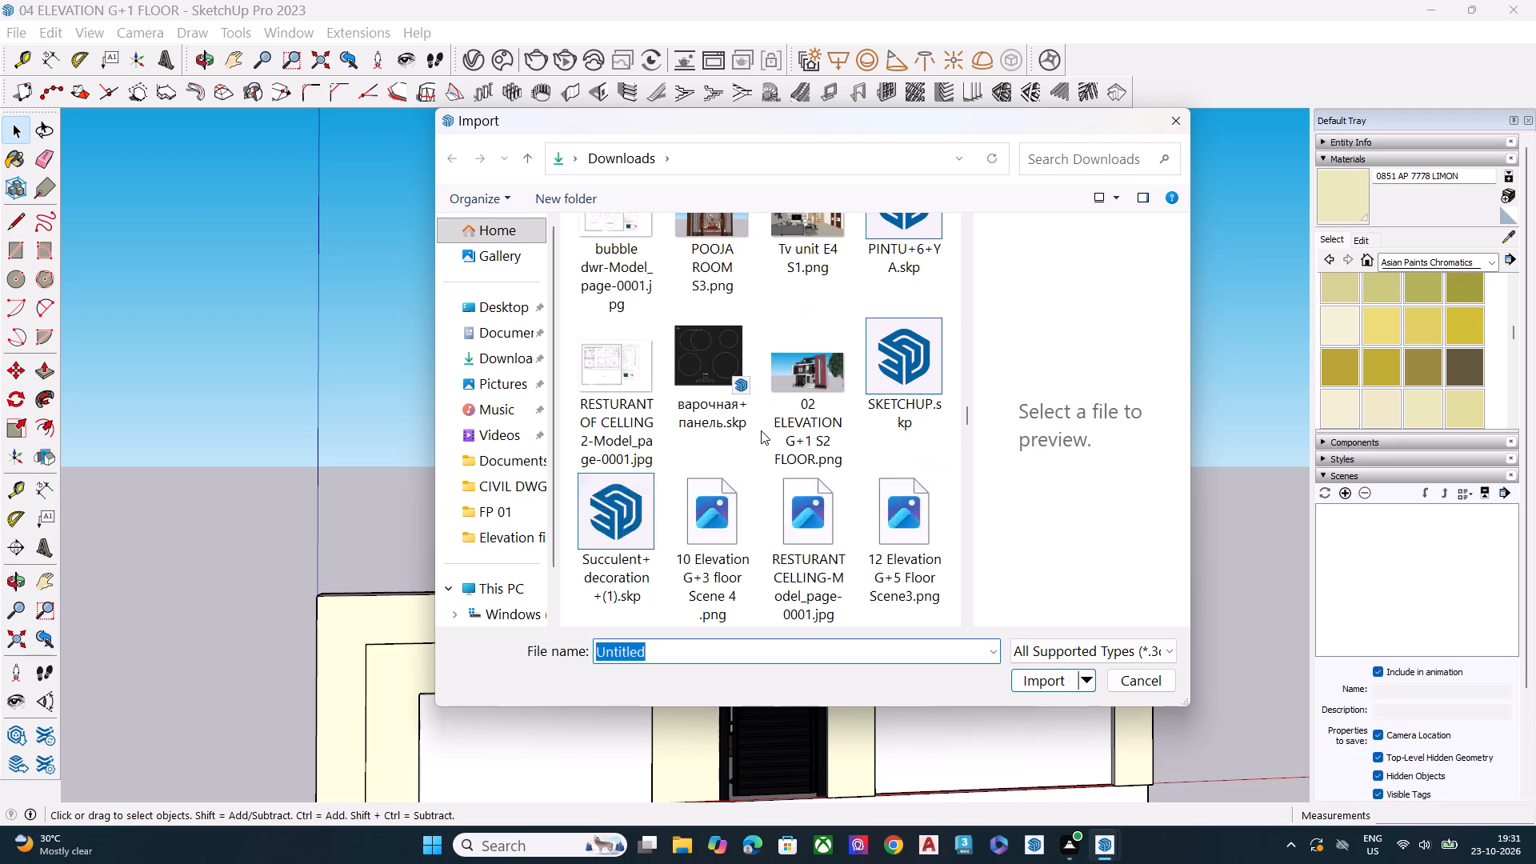
pyautogui.scroll(-1, 761, 430)
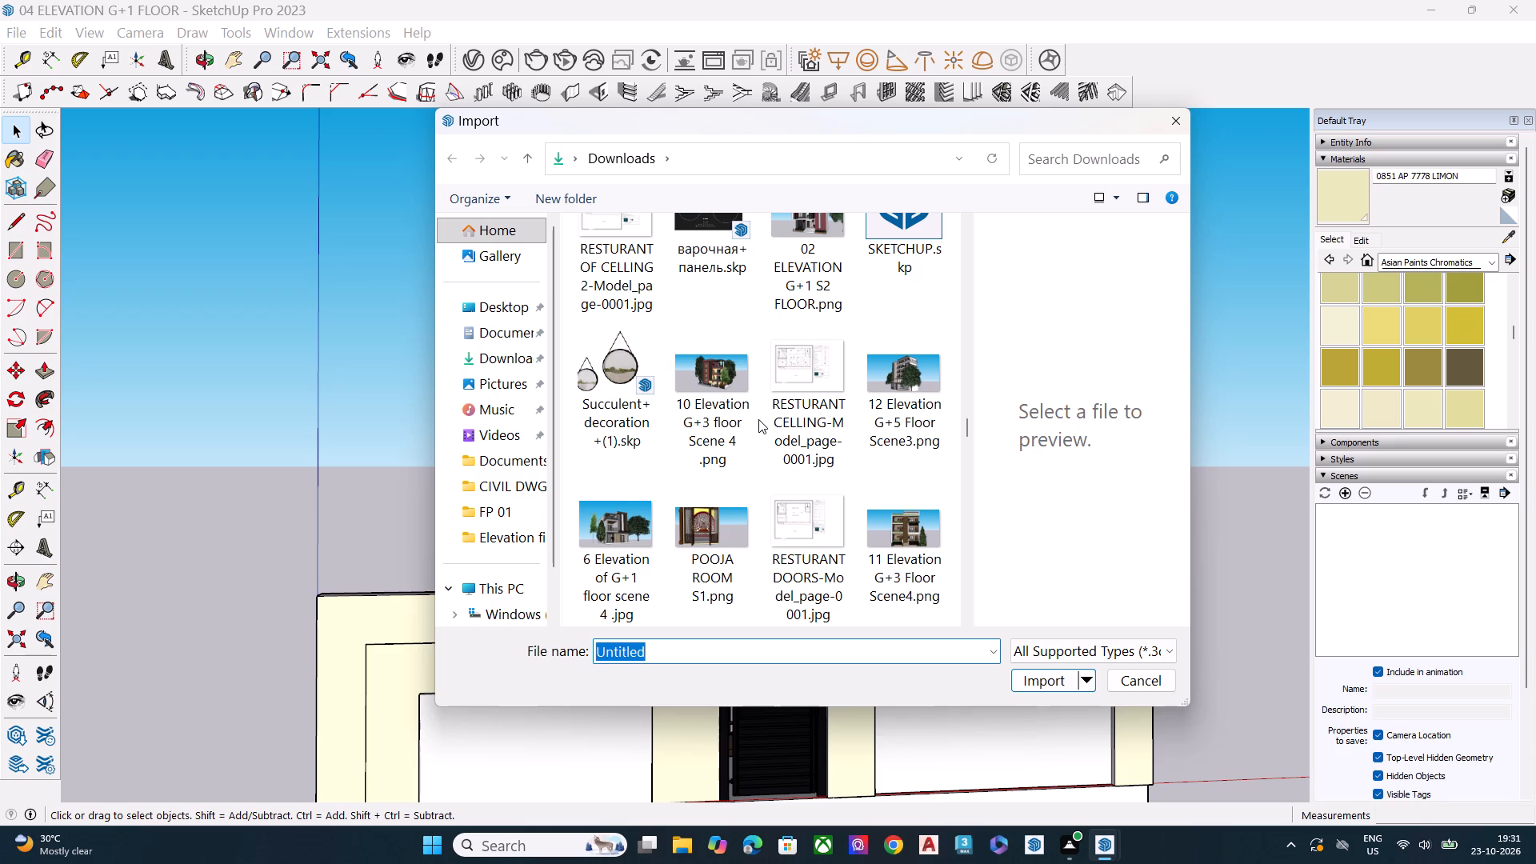
pyautogui.scroll(-2, 726, 361)
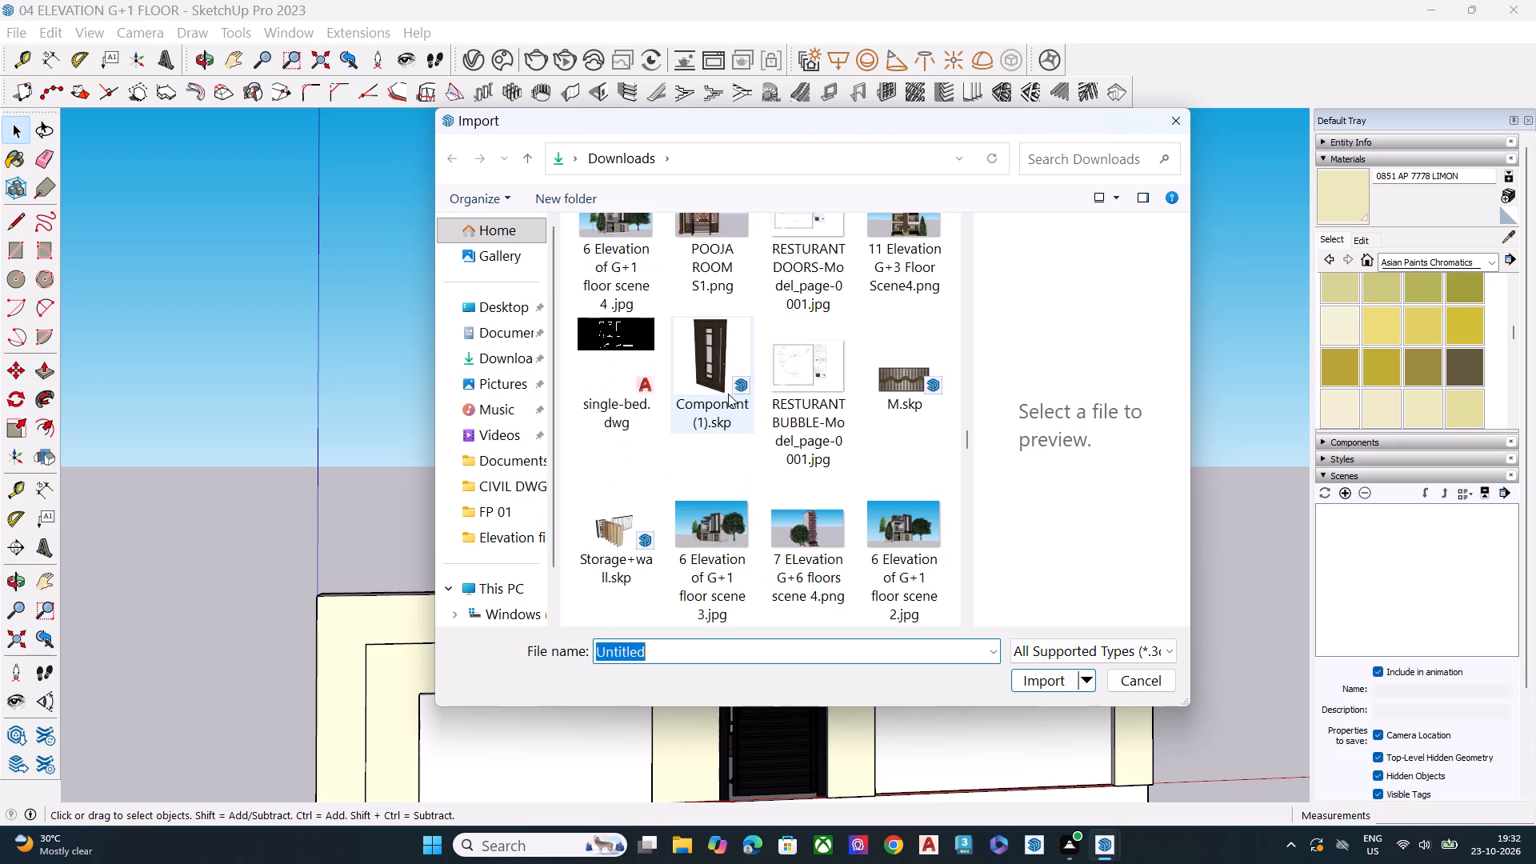
pyautogui.scroll(-2, 804, 445)
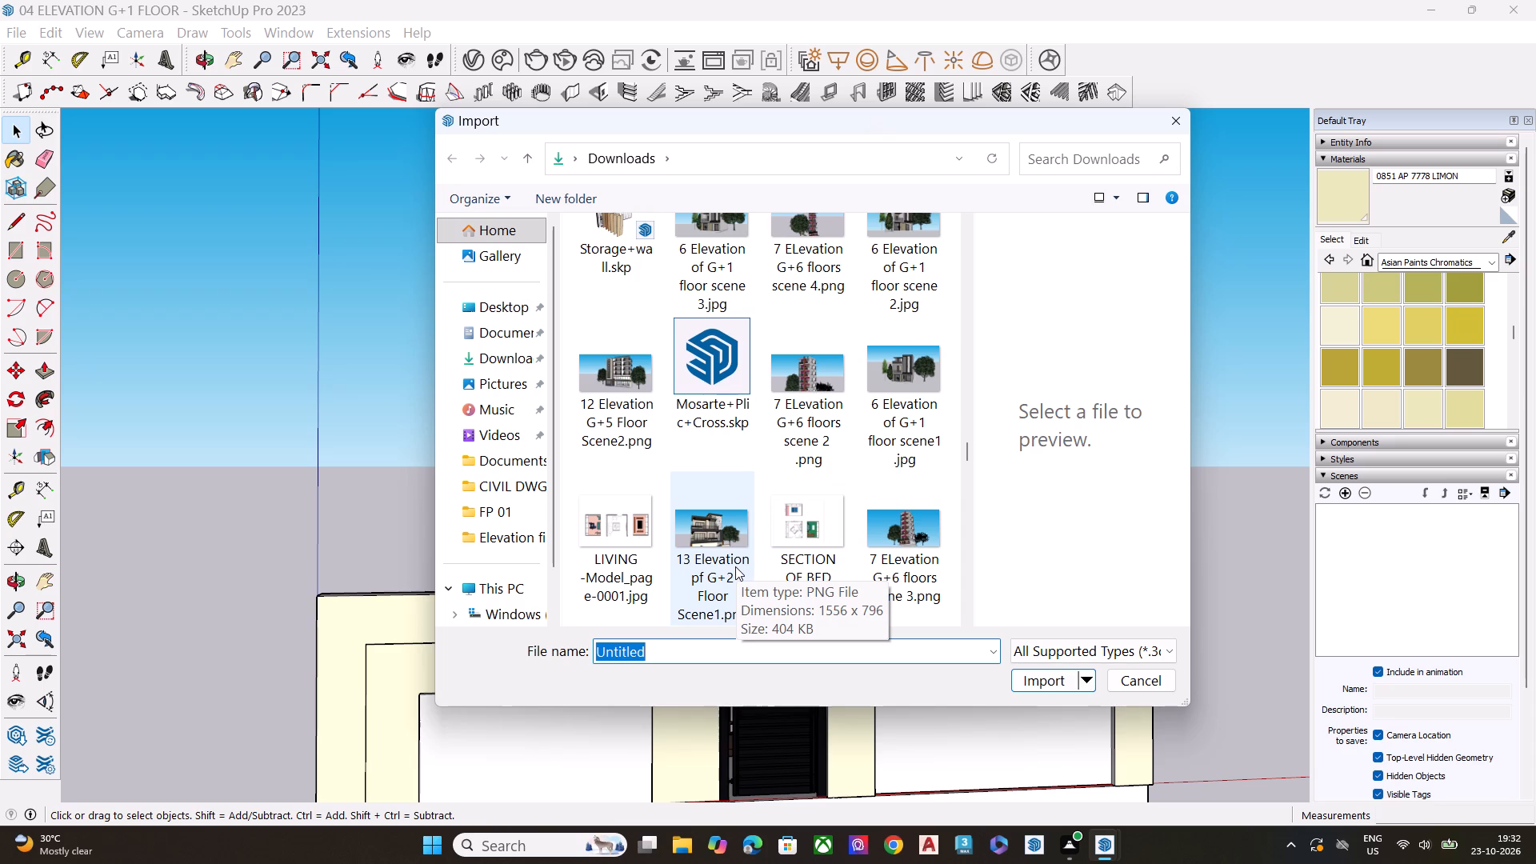
pyautogui.scroll(-1, 723, 461)
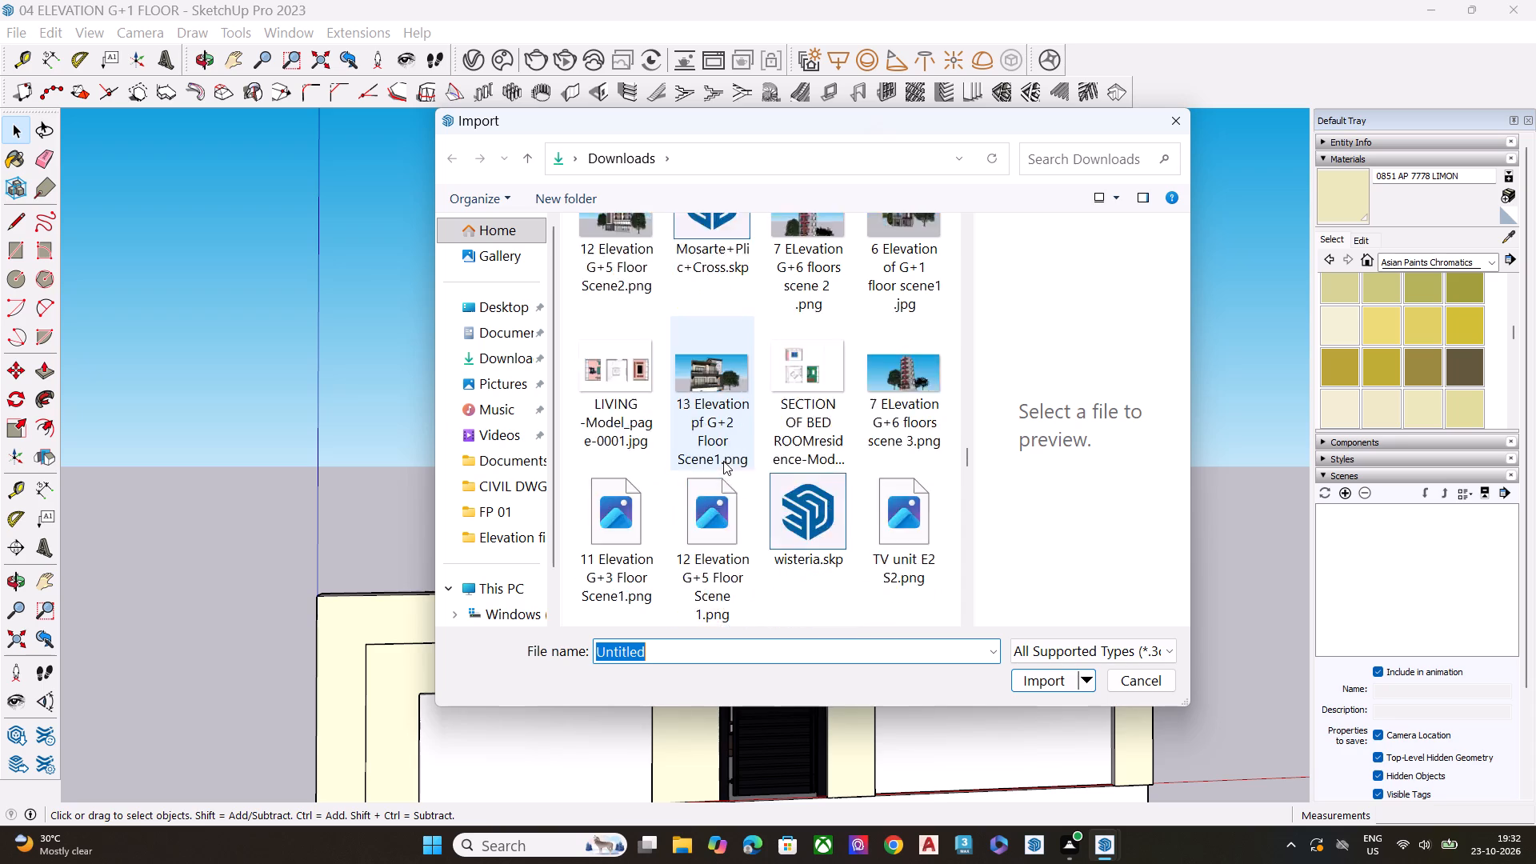
pyautogui.scroll(-1, 723, 461)
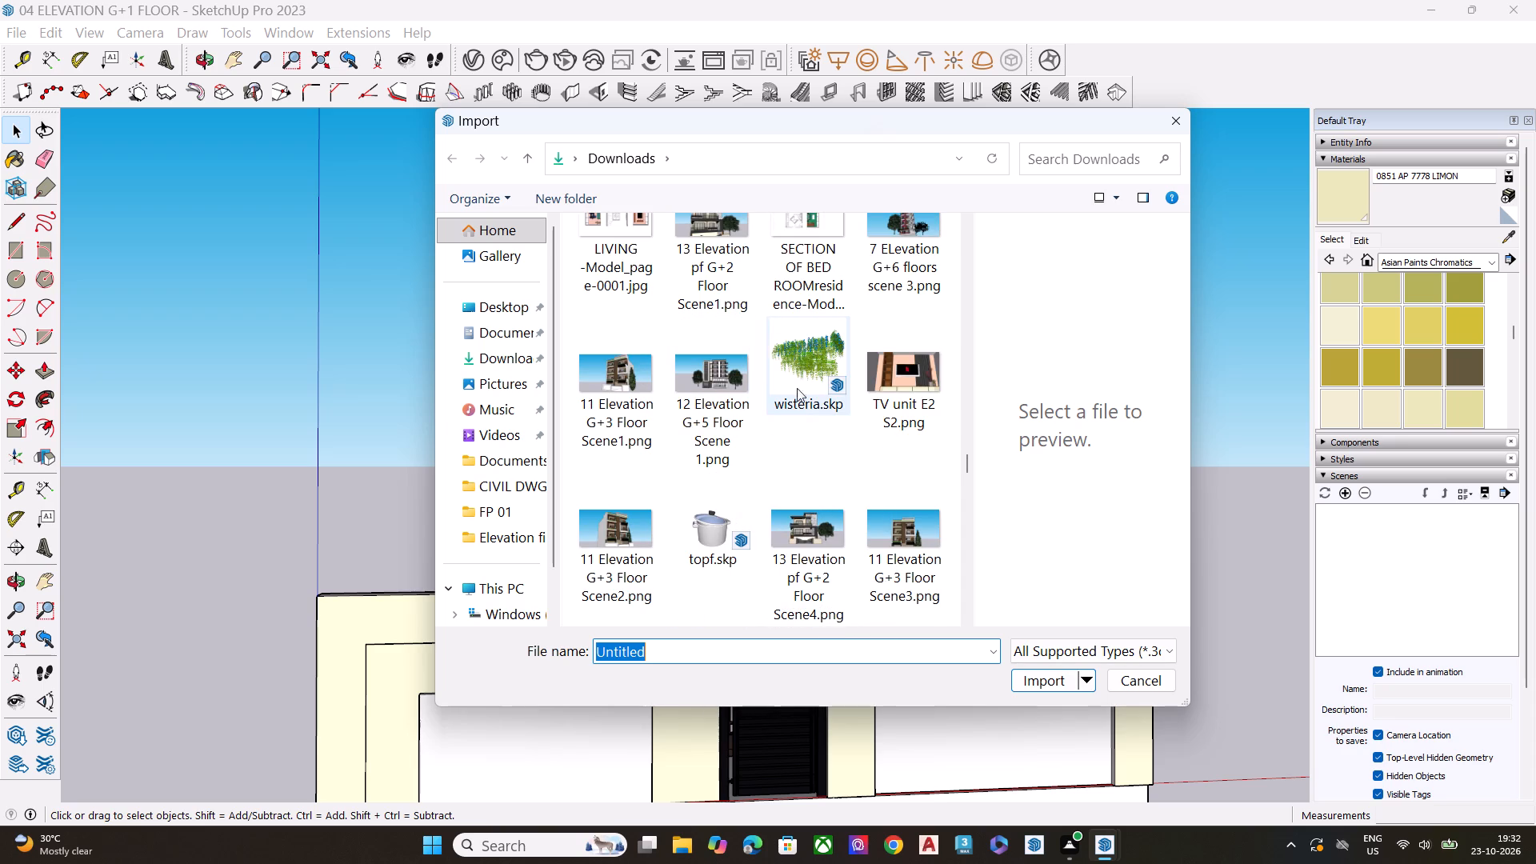
pyautogui.scroll(-7, 794, 477)
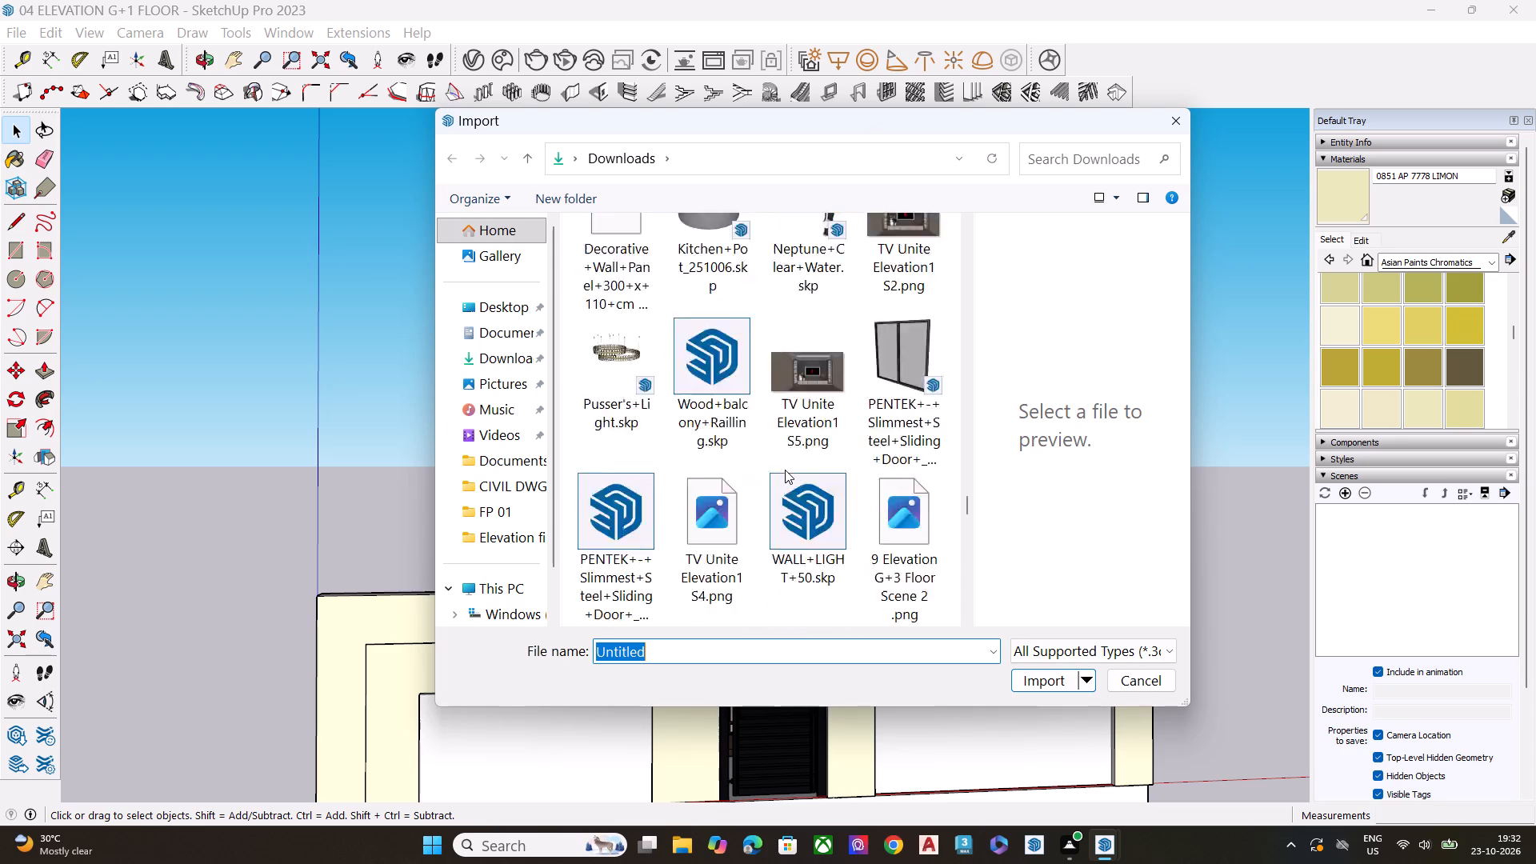
pyautogui.scroll(-5, 785, 470)
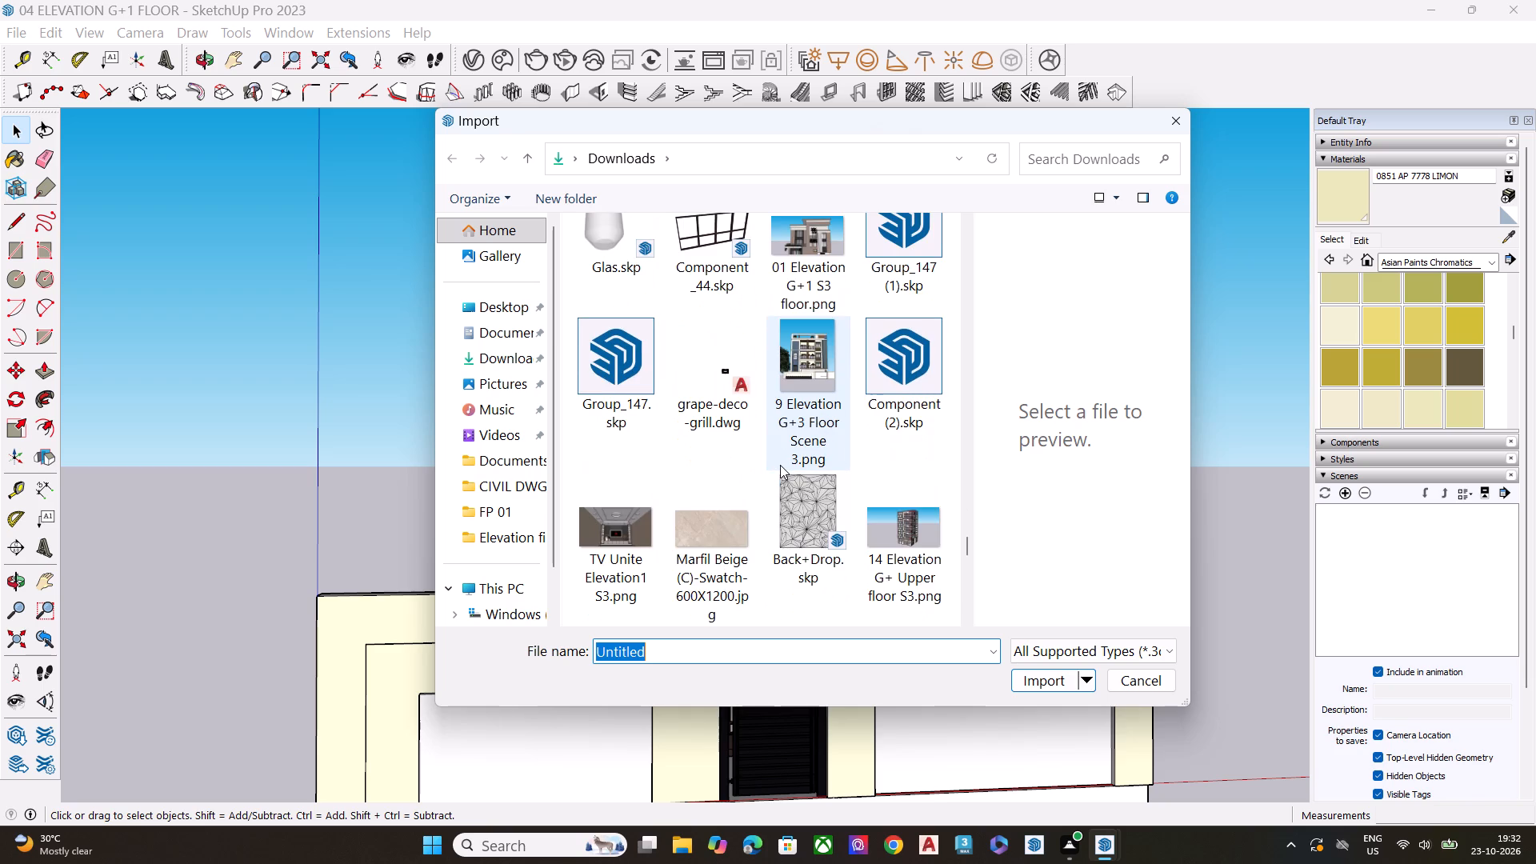
pyautogui.scroll(-1, 777, 465)
pyautogui.click(1181, 126)
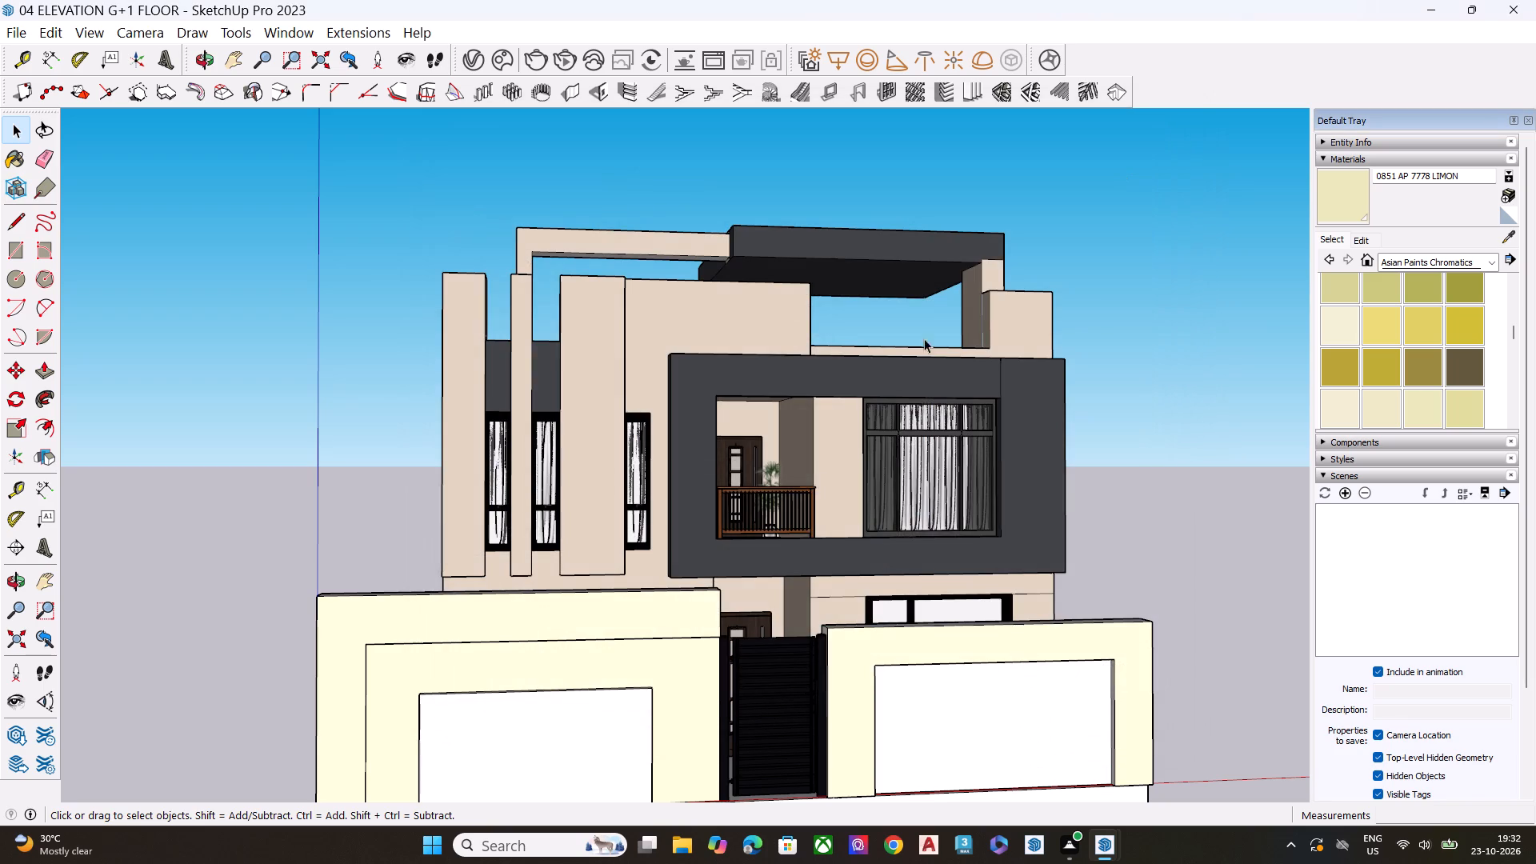
# Examine the elevation's balcony, upper-floor windows, vertical fins and boundary walls from the front, both sides and above.
pyautogui.moveTo(716, 513); pyautogui.dragTo(566, 589, button='middle')
pyautogui.scroll(10, 696, 496)
pyautogui.moveTo(822, 454); pyautogui.dragTo(952, 376, button='middle')
pyautogui.scroll(-5, 720, 451)
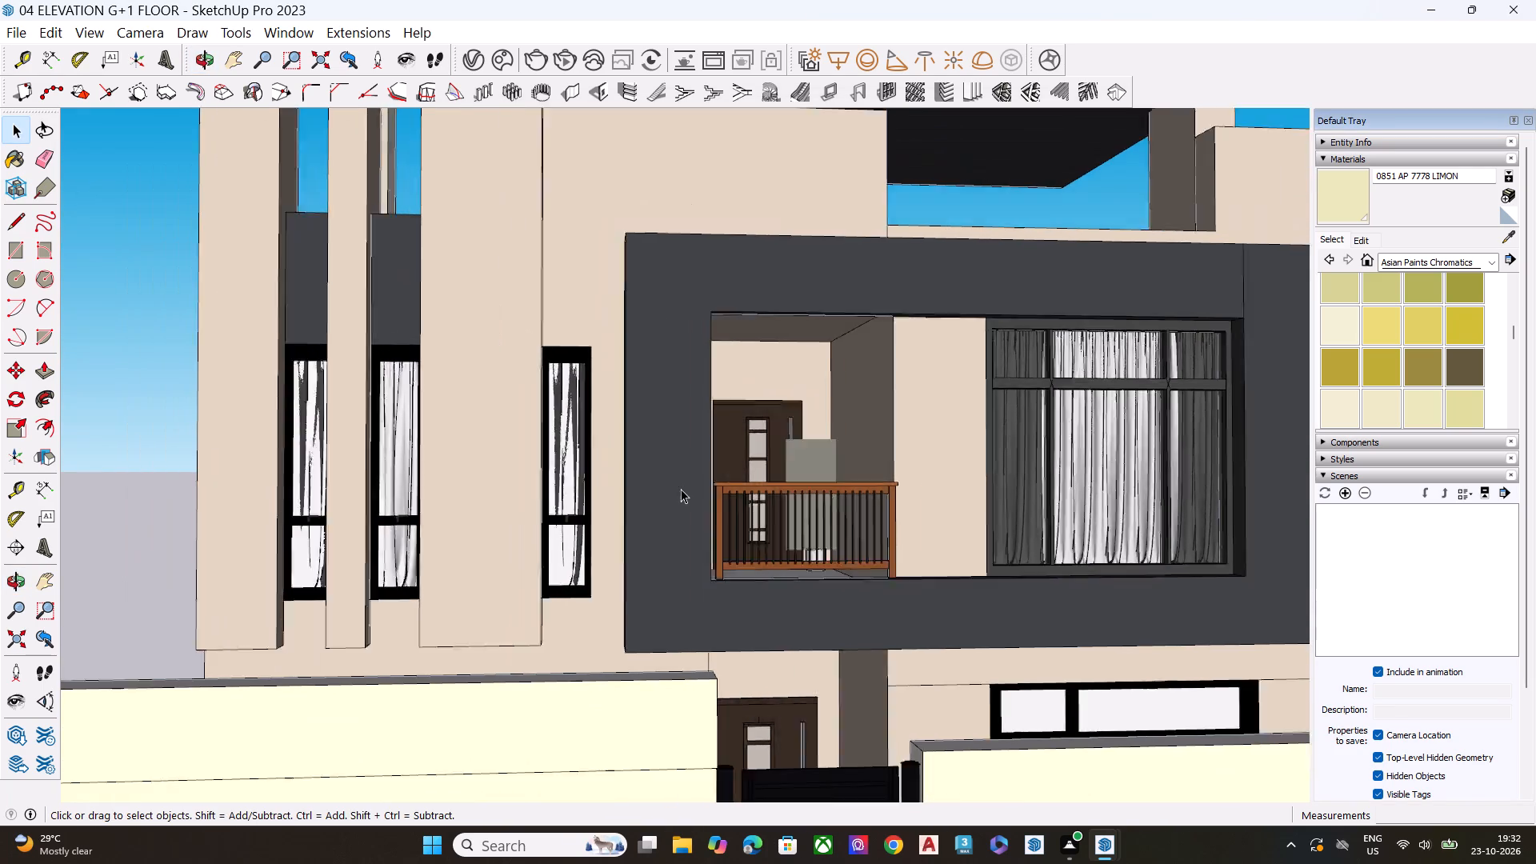
pyautogui.scroll(-5, 681, 489)
pyautogui.moveTo(844, 525); pyautogui.dragTo(1057, 449, button='middle')
pyautogui.scroll(1, 954, 493)
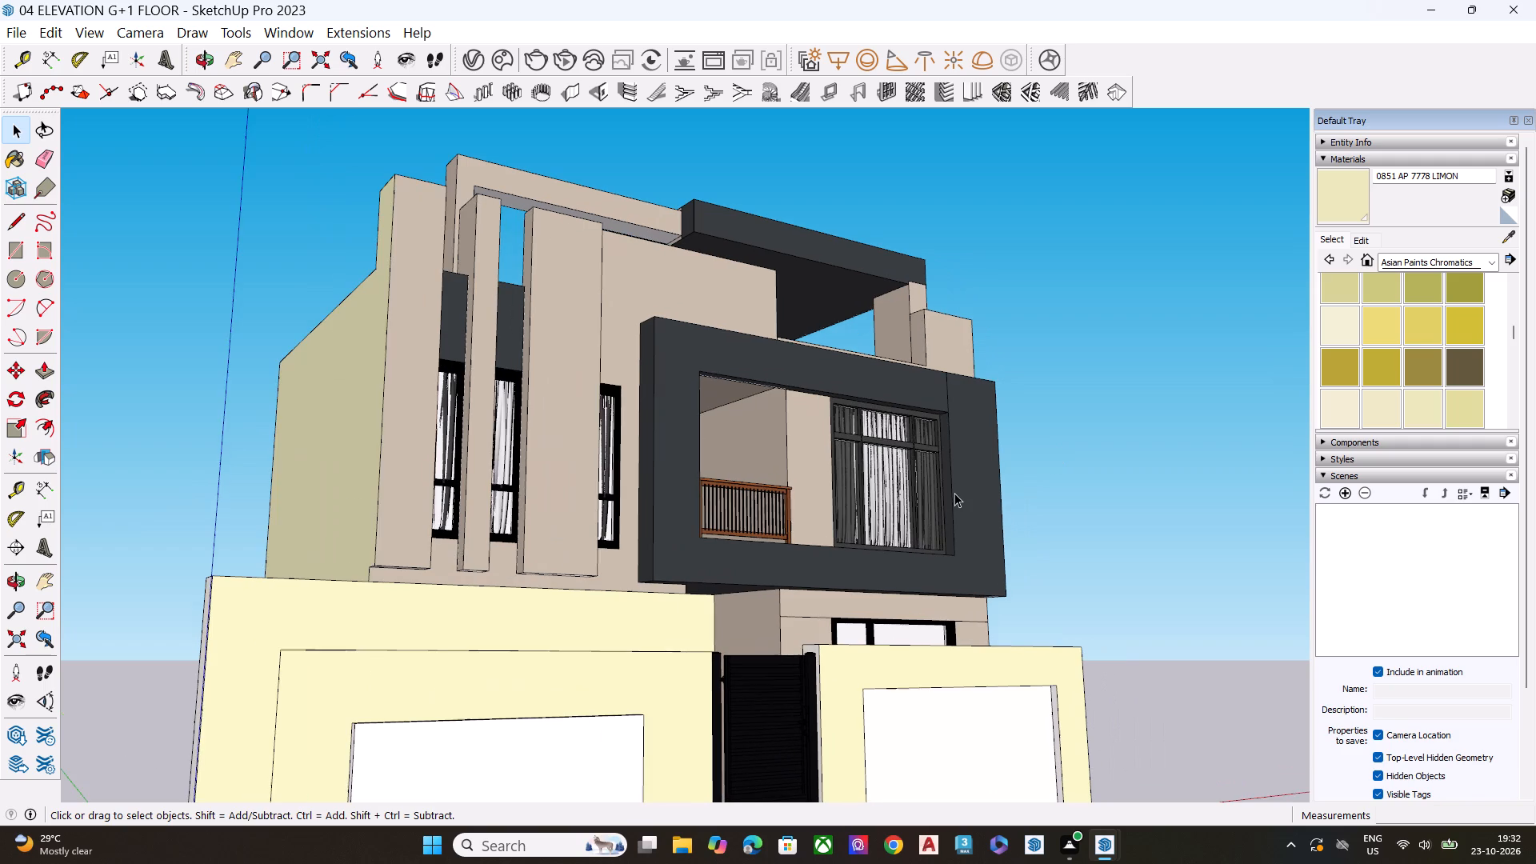
pyautogui.scroll(1, 991, 607)
pyautogui.moveTo(960, 568); pyautogui.dragTo(795, 562, button='middle')
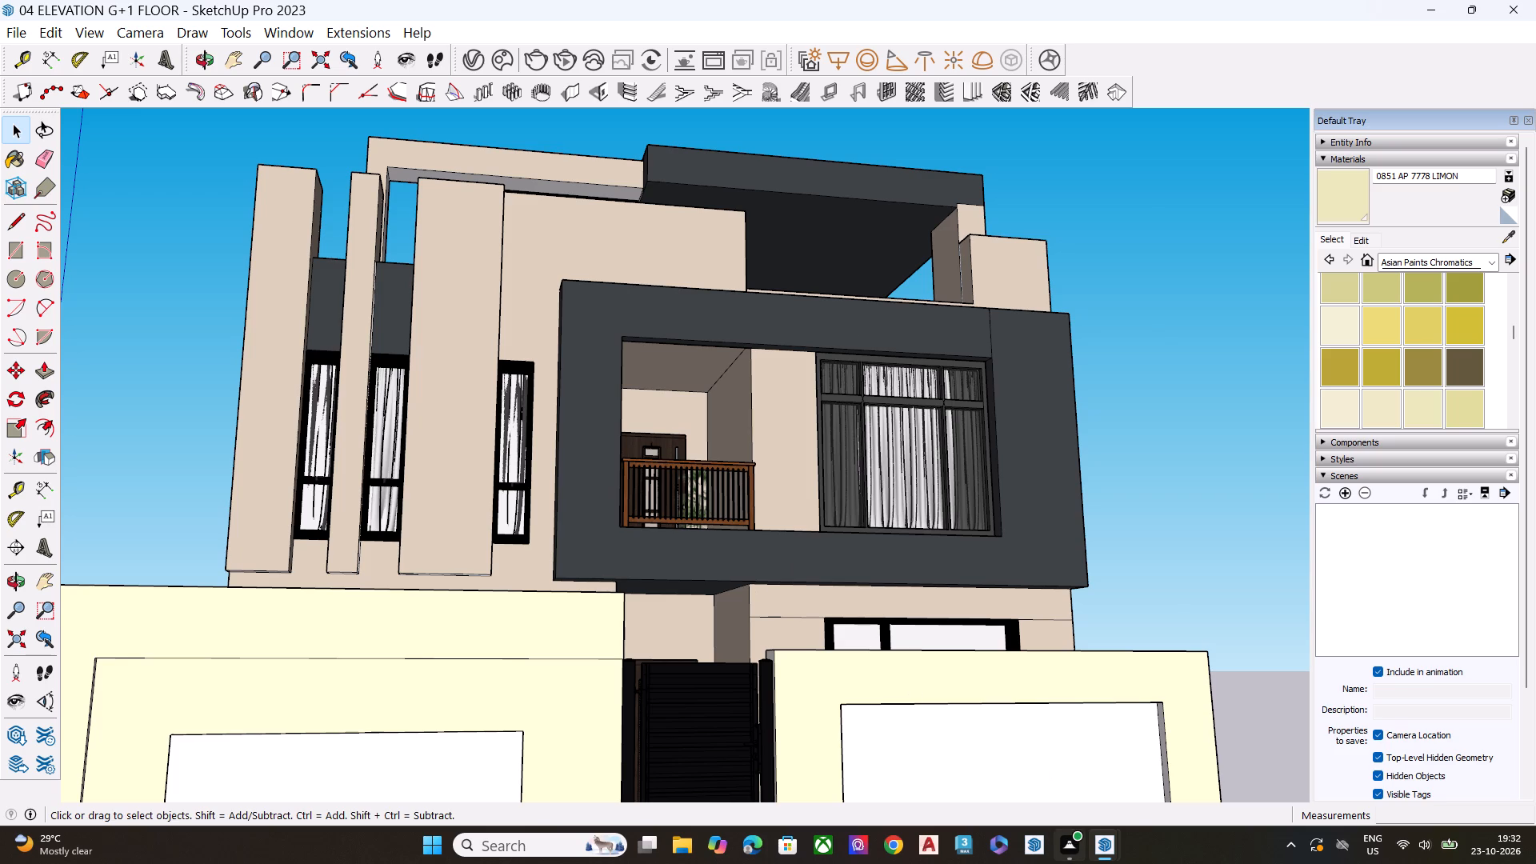
pyautogui.scroll(-7, 1120, 347)
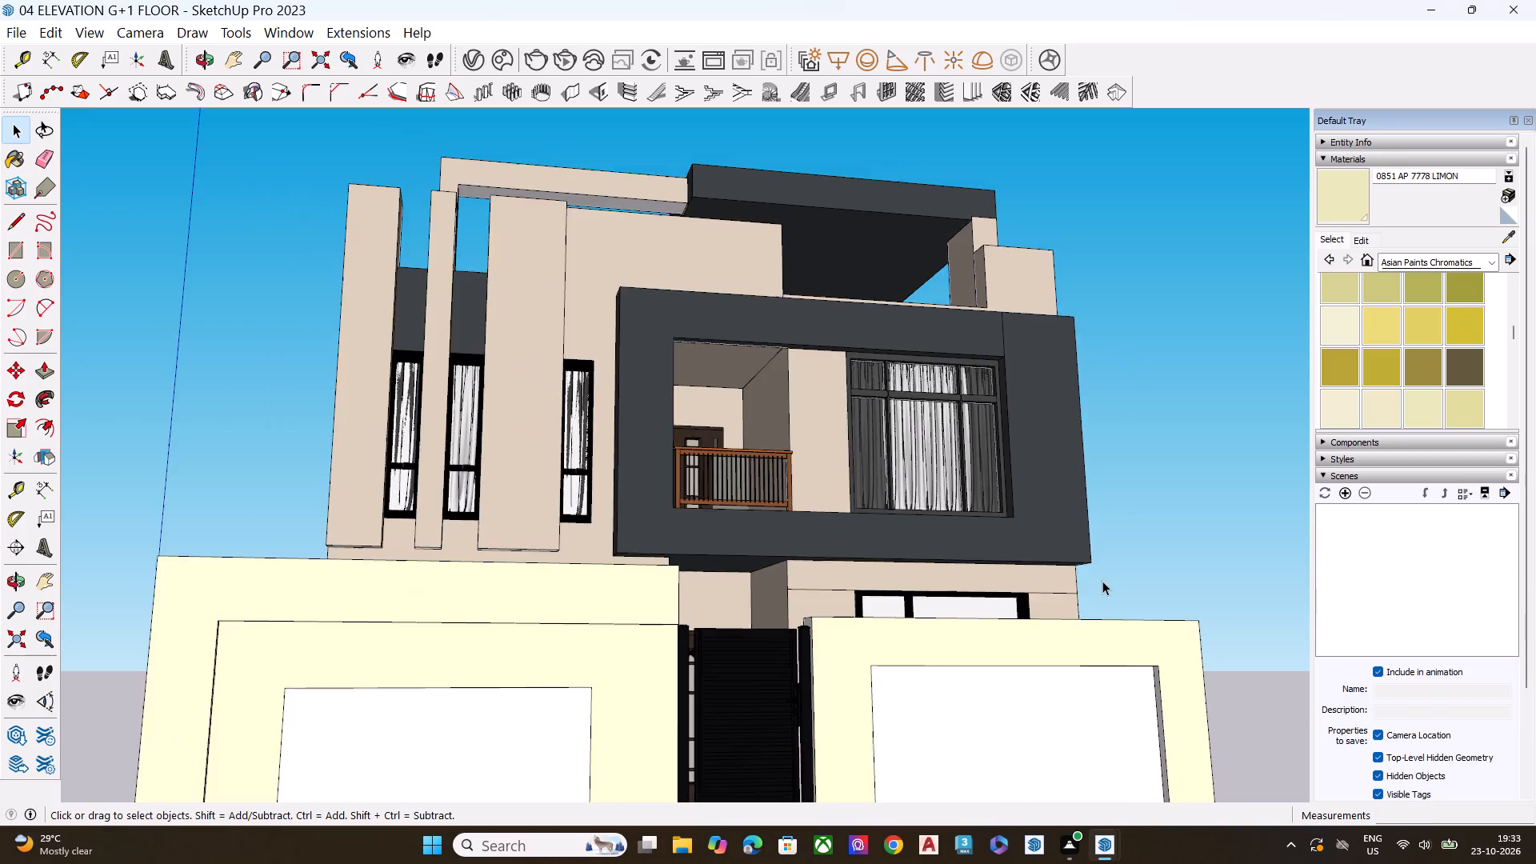
pyautogui.scroll(-1, 1102, 581)
pyautogui.moveTo(953, 545); pyautogui.dragTo(368, 467, button='middle')
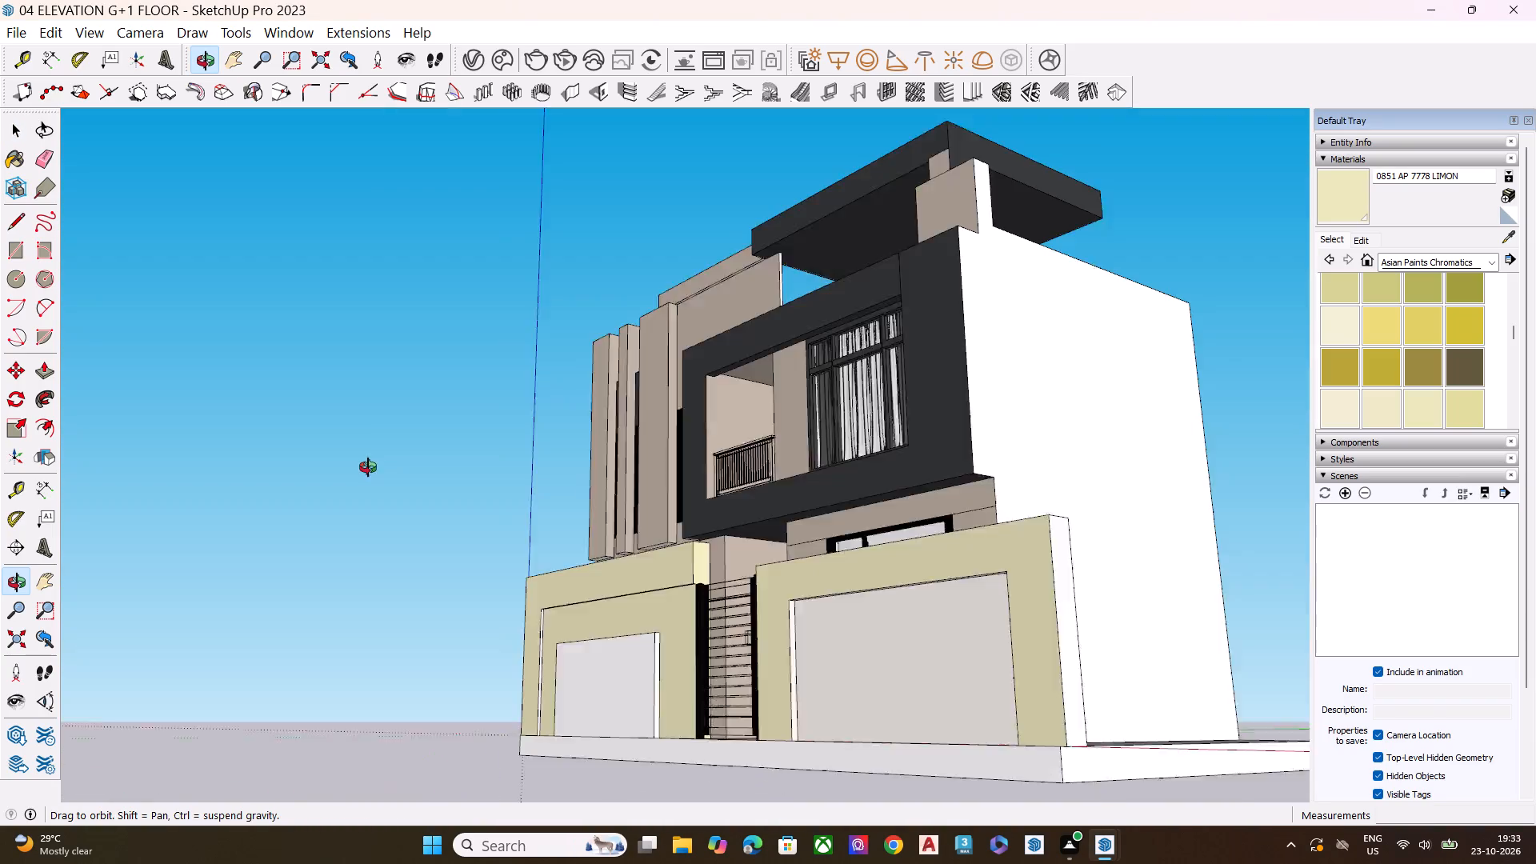
pyautogui.moveTo(368, 467); pyautogui.dragTo(366, 466, button='middle')
pyautogui.scroll(2, 510, 350)
pyautogui.scroll(-1, 554, 353)
pyautogui.scroll(7, 562, 355)
pyautogui.scroll(7, 698, 410)
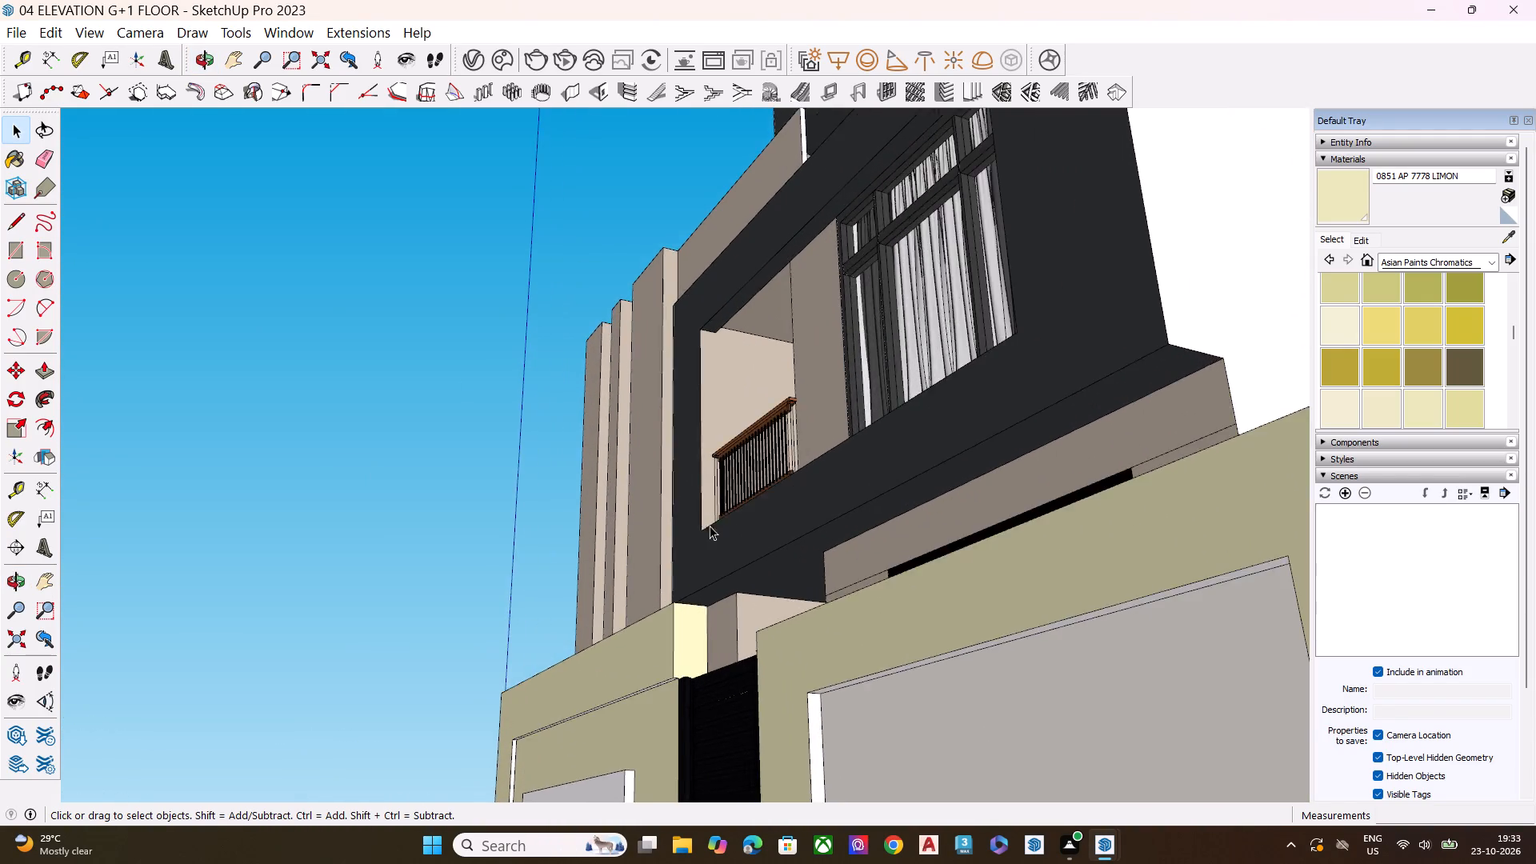
pyautogui.moveTo(710, 542); pyautogui.dragTo(1058, 847, button='middle')
pyautogui.moveTo(712, 457); pyautogui.dragTo(722, 465, button='middle')
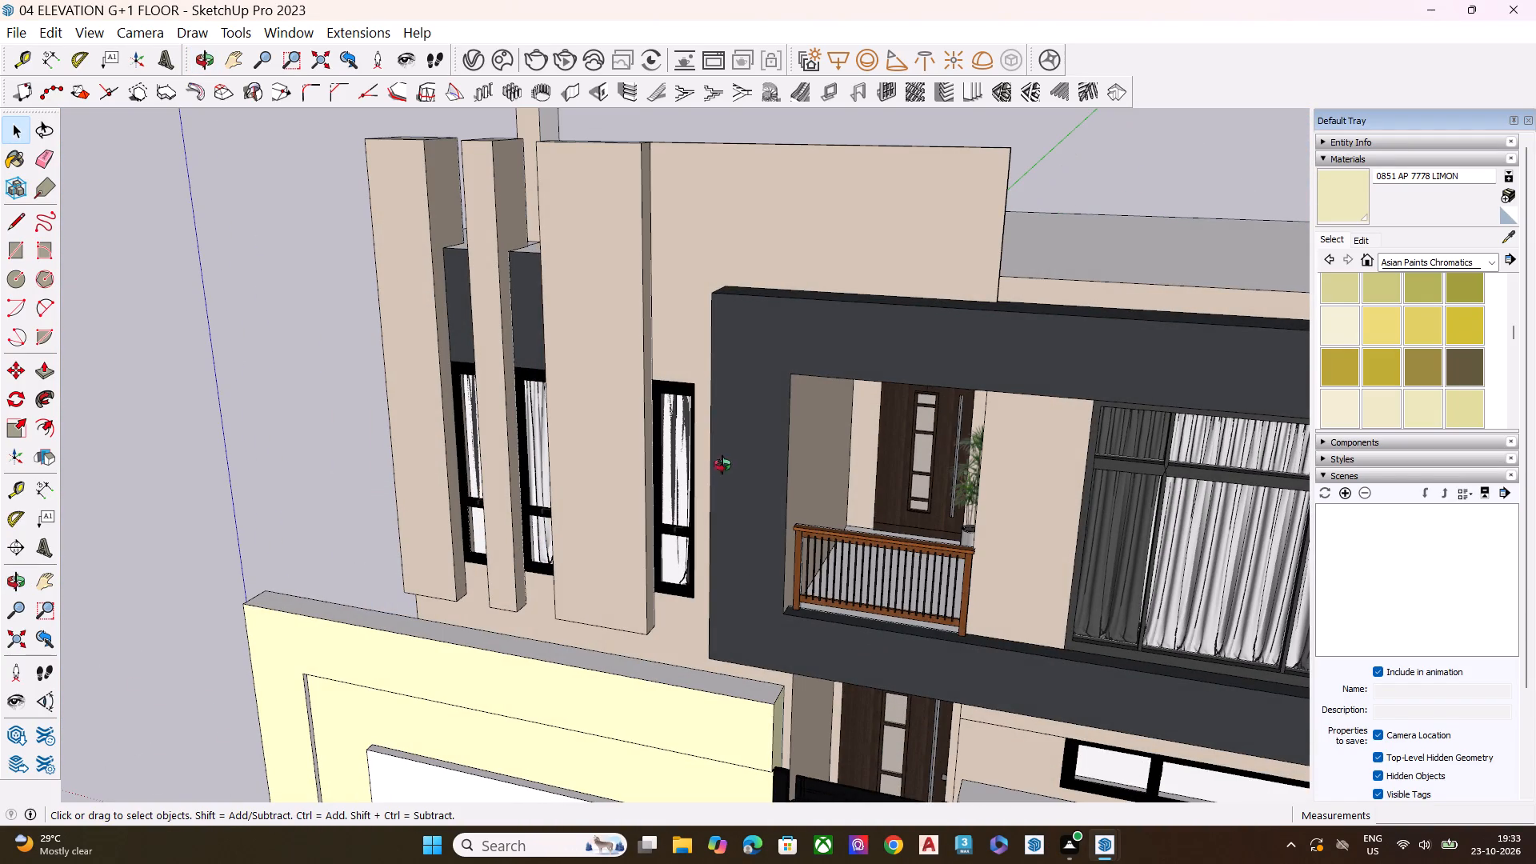
pyautogui.moveTo(722, 465); pyautogui.dragTo(759, 522, button='middle')
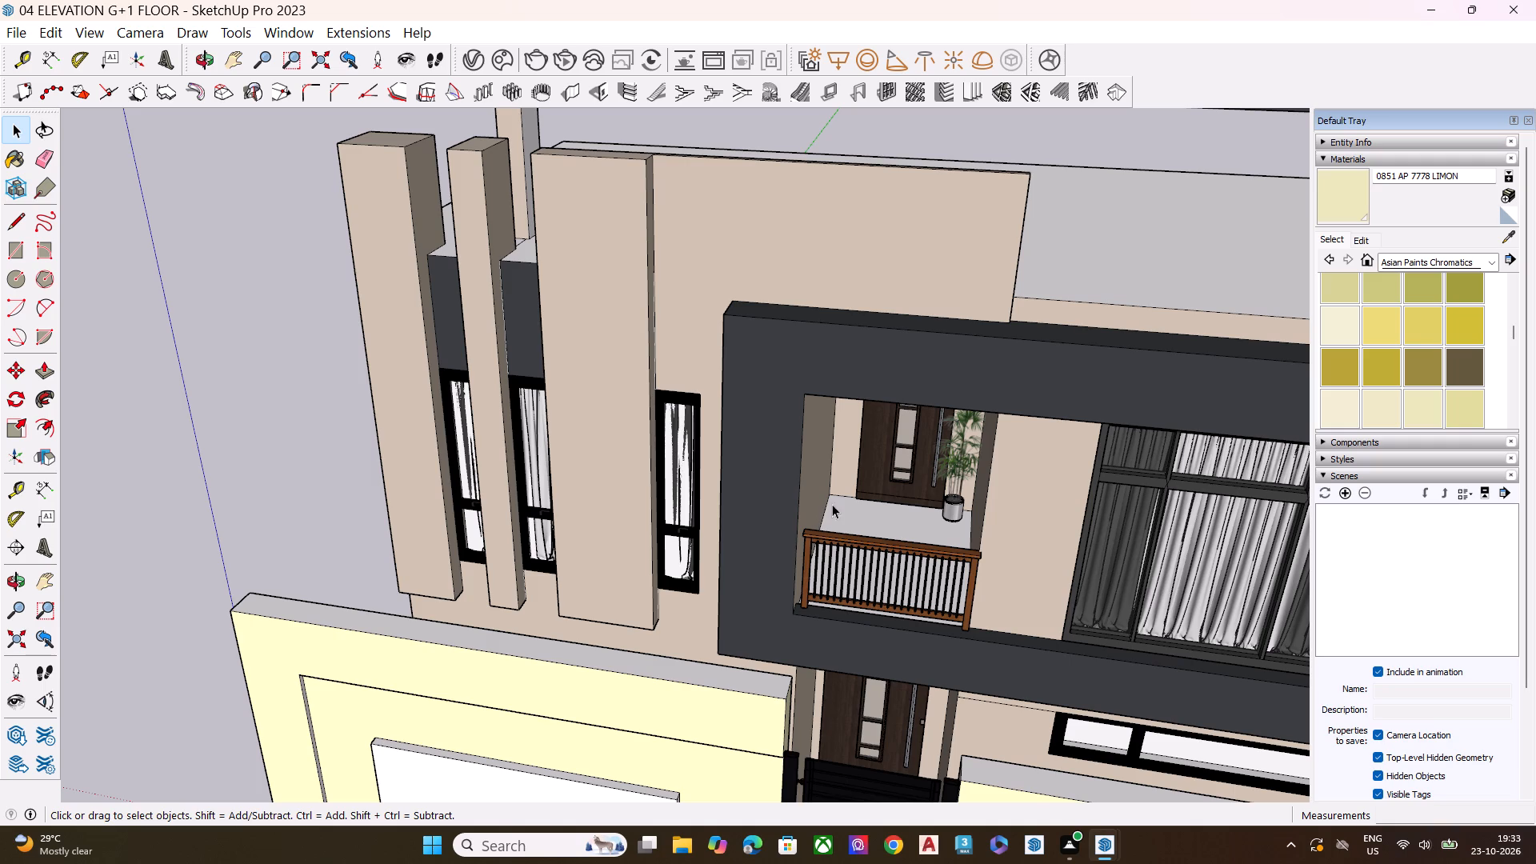
pyautogui.scroll(1, 557, 233)
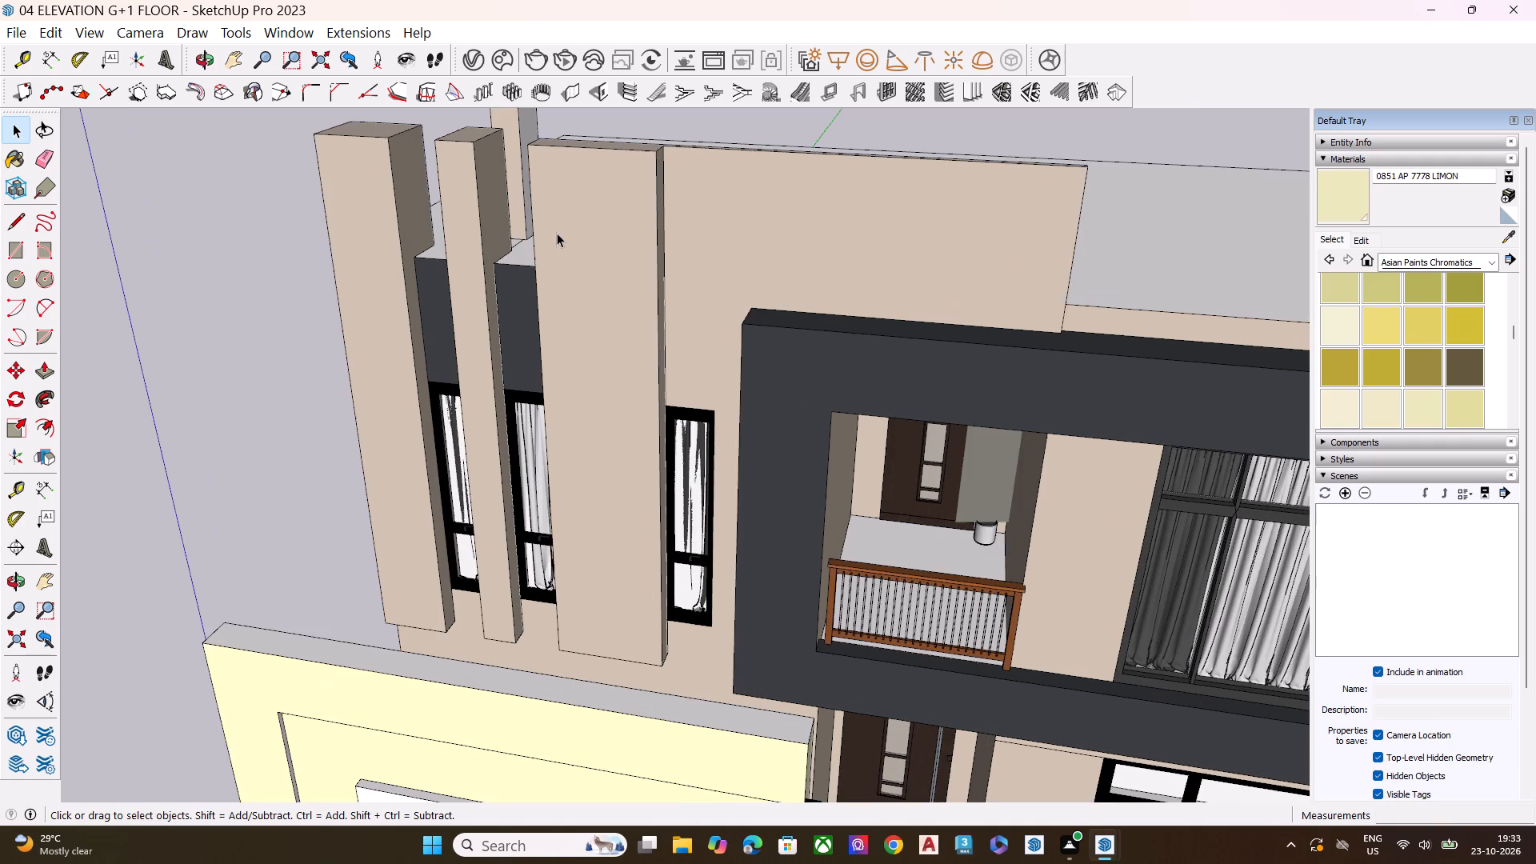
pyautogui.scroll(-5, 621, 269)
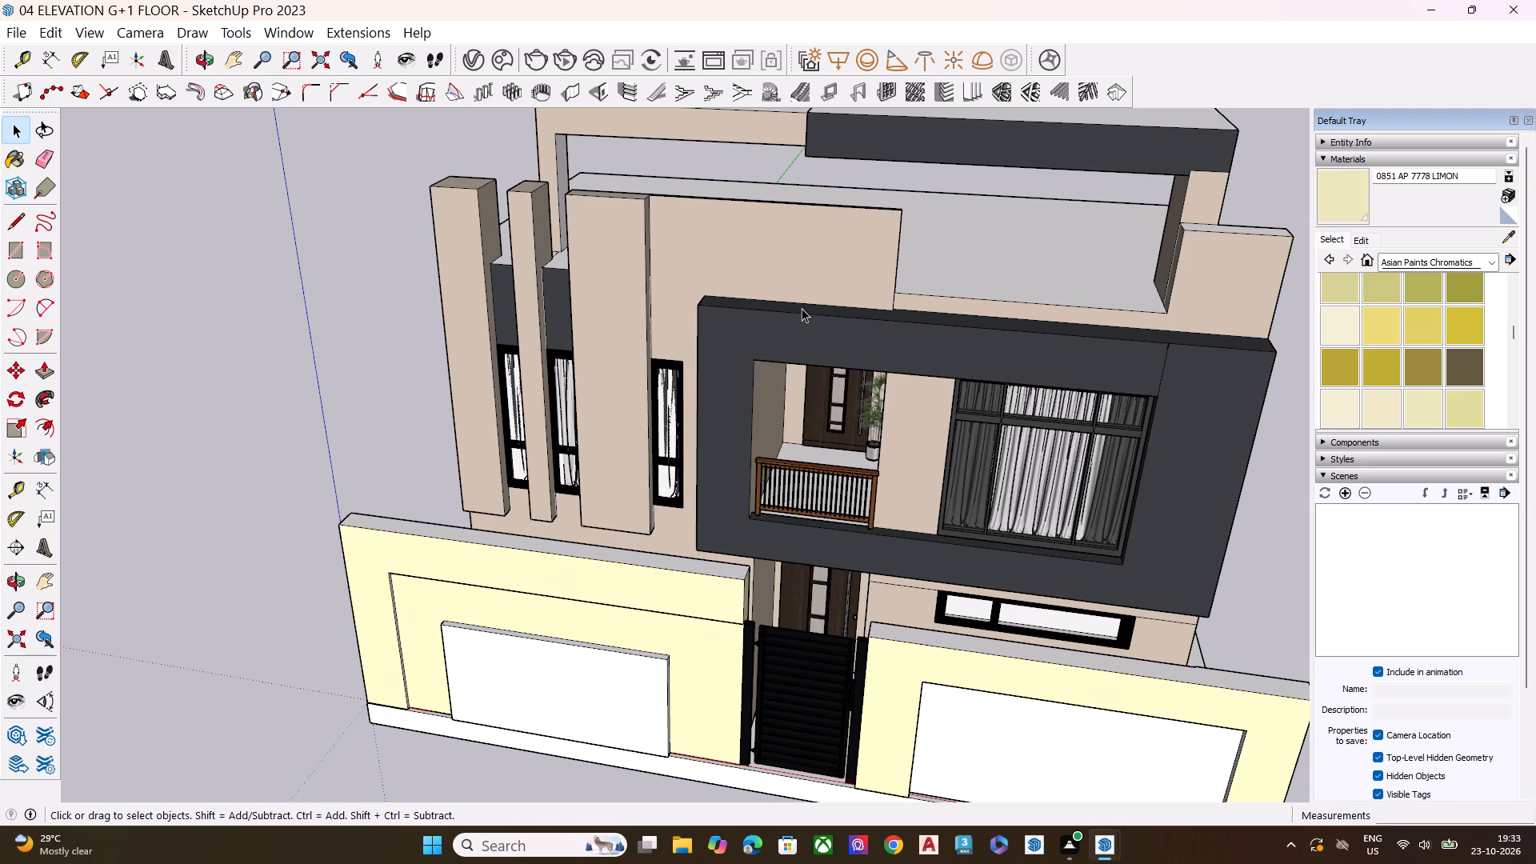
pyautogui.scroll(-7, 924, 353)
pyautogui.moveTo(872, 570); pyautogui.dragTo(938, 406, button='middle')
pyautogui.scroll(3, 916, 420)
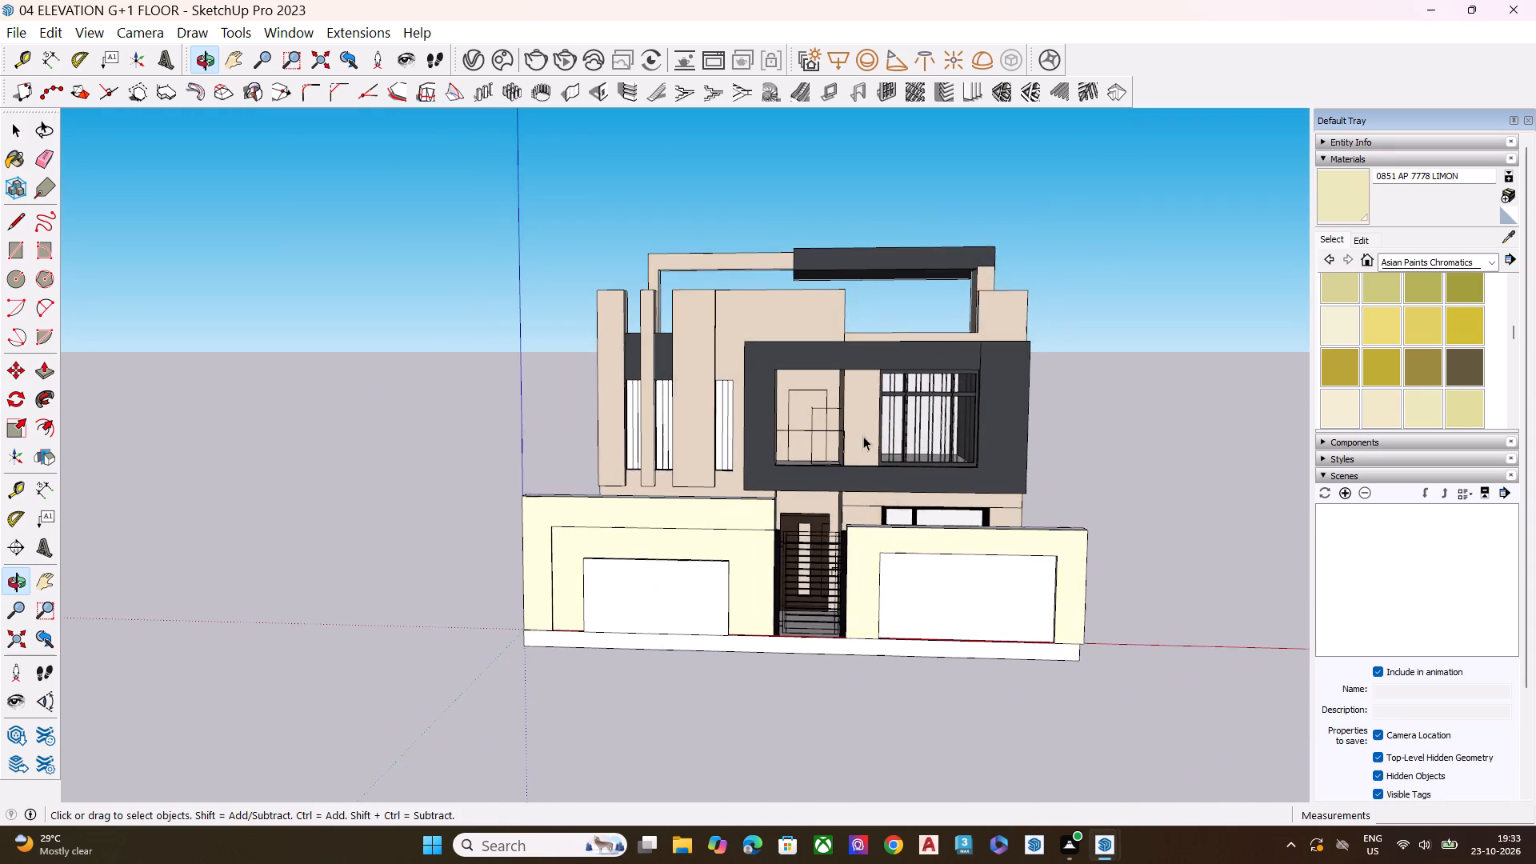
# Examine the upper-floor balcony up close, including its door, railing and the potted plant beside the door.
pyautogui.scroll(2, 863, 436)
pyautogui.scroll(-1, 845, 435)
pyautogui.scroll(3, 845, 435)
pyautogui.moveTo(845, 435); pyautogui.dragTo(906, 401, button='middle')
pyautogui.scroll(8, 876, 353)
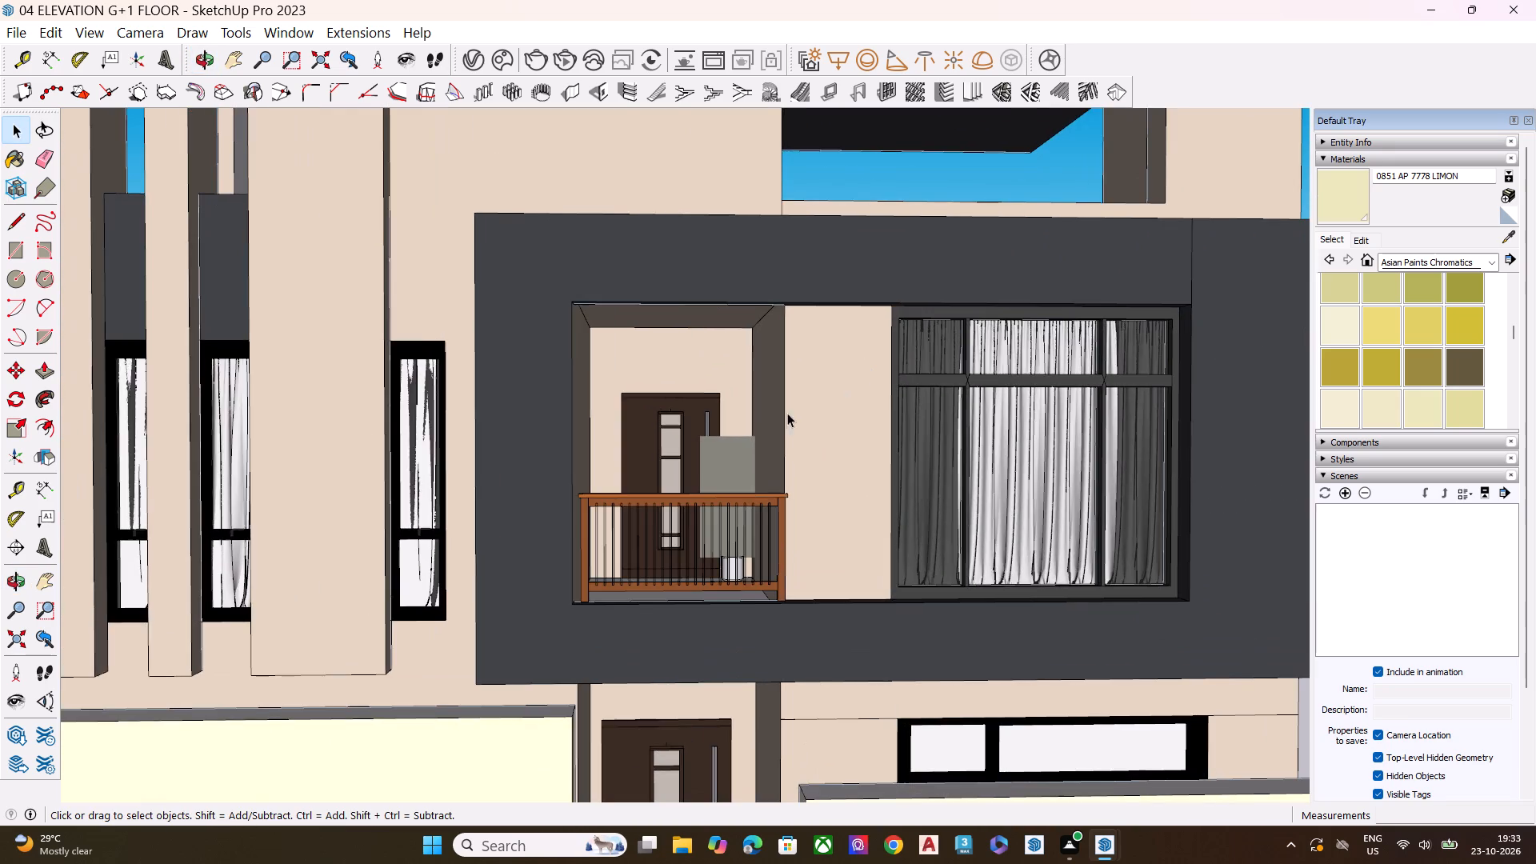
pyautogui.moveTo(783, 413); pyautogui.dragTo(801, 508, button='middle')
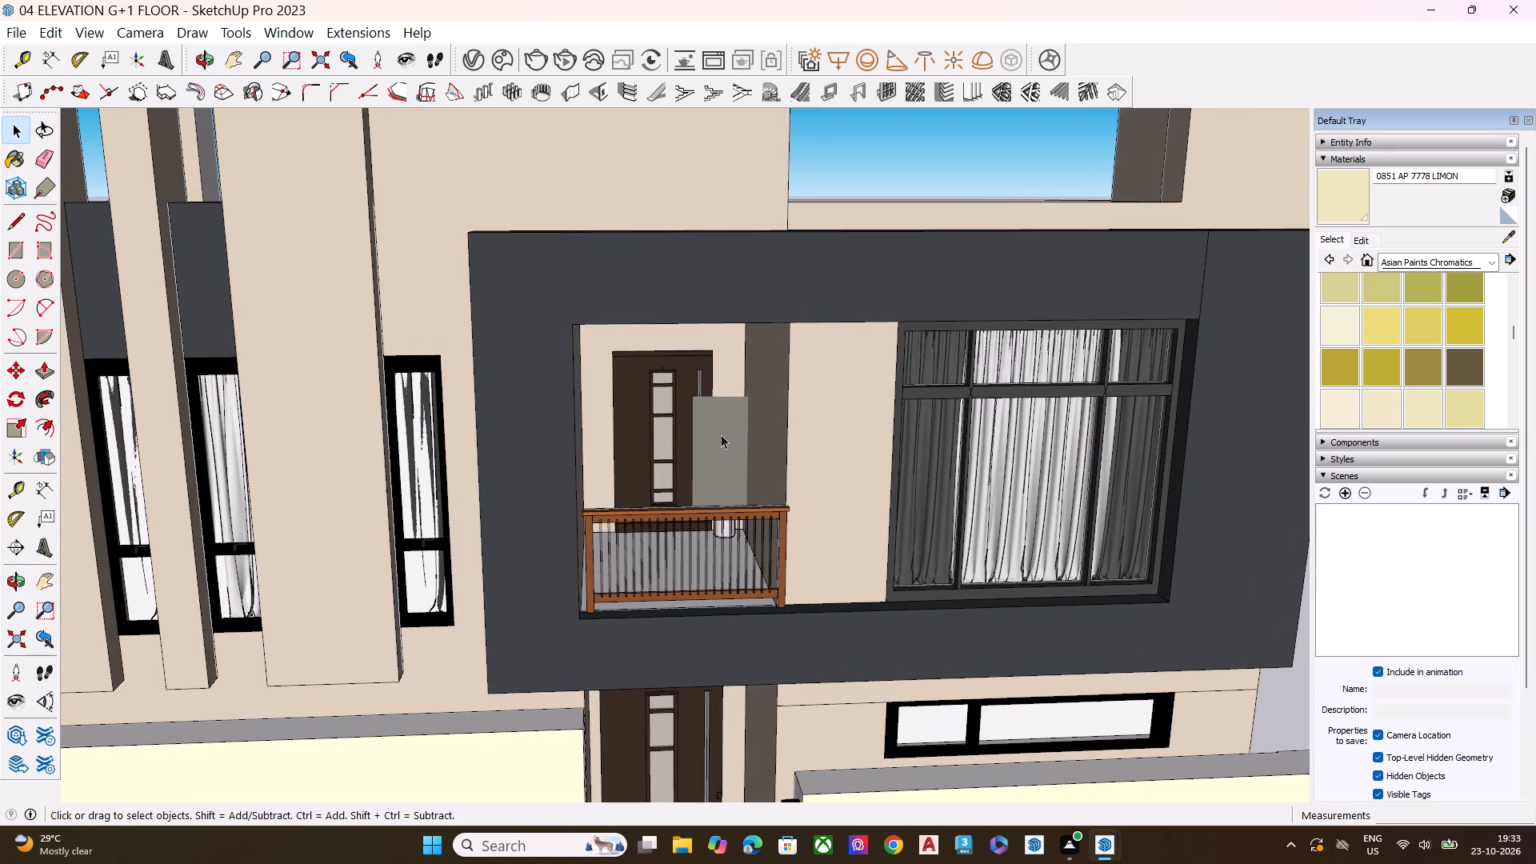
pyautogui.scroll(13, 721, 434)
pyautogui.click(717, 436)
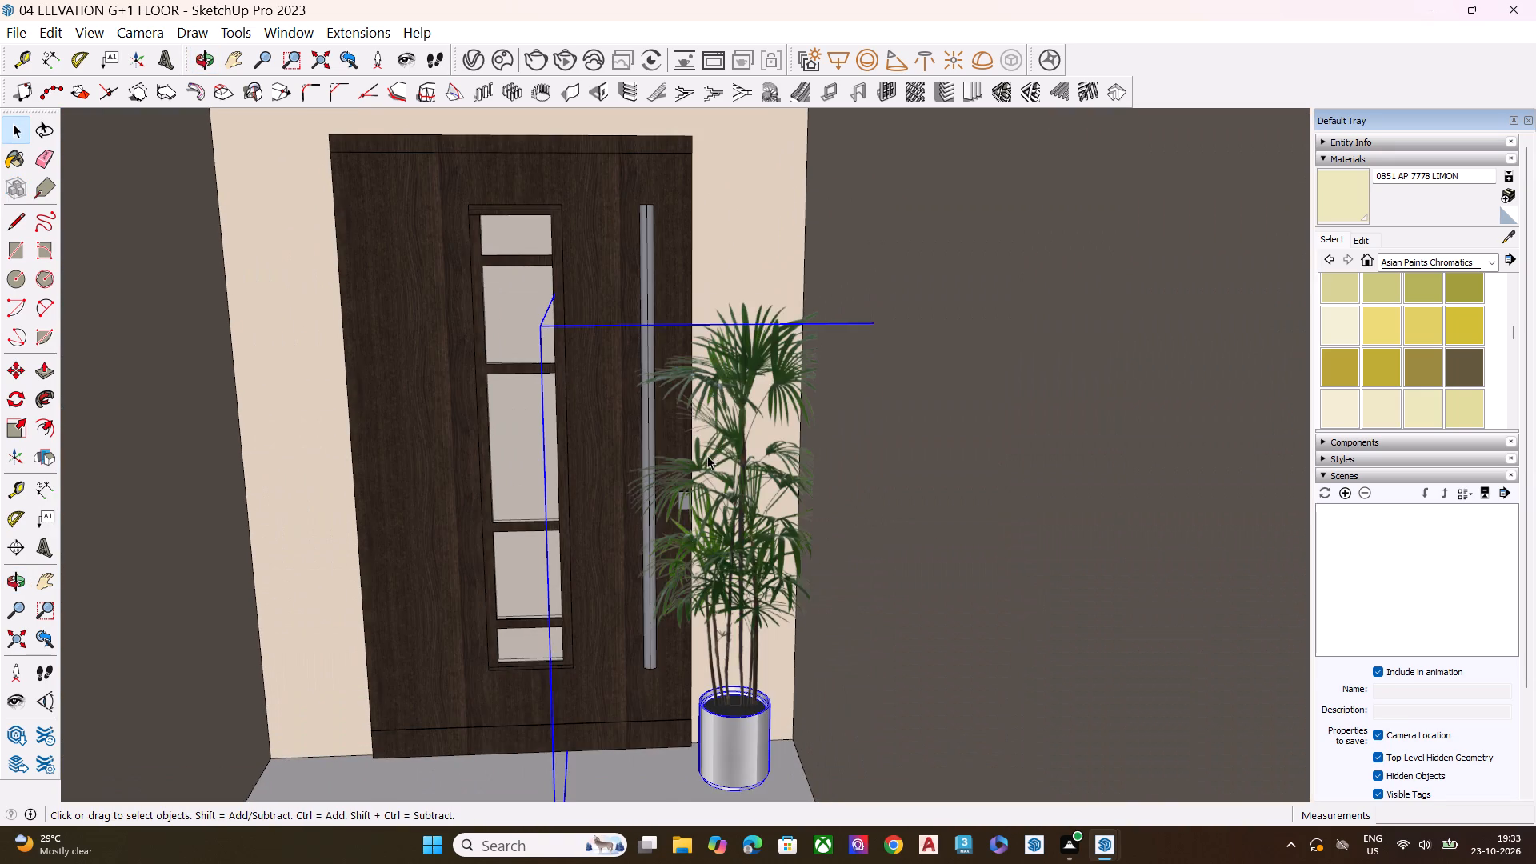
pyautogui.scroll(-2, 690, 461)
pyautogui.scroll(1, 687, 461)
pyautogui.scroll(-4, 687, 461)
pyautogui.scroll(1, 686, 462)
pyautogui.scroll(-4, 686, 462)
pyautogui.scroll(1, 719, 421)
pyautogui.scroll(-1, 719, 421)
pyautogui.scroll(1, 719, 421)
pyautogui.scroll(-7, 719, 422)
pyautogui.scroll(-5, 714, 542)
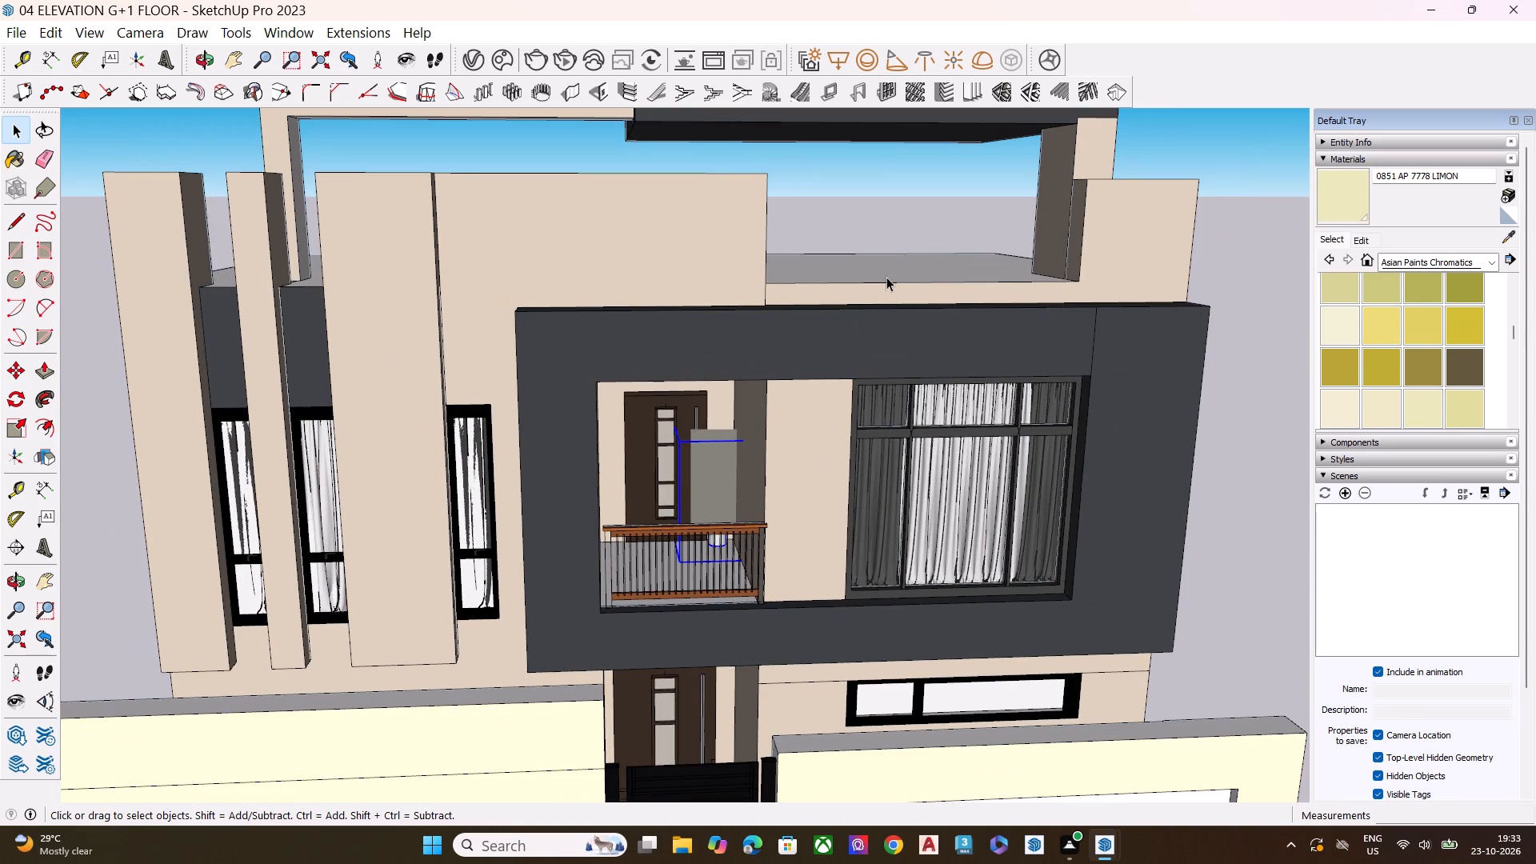
pyautogui.click(909, 208)
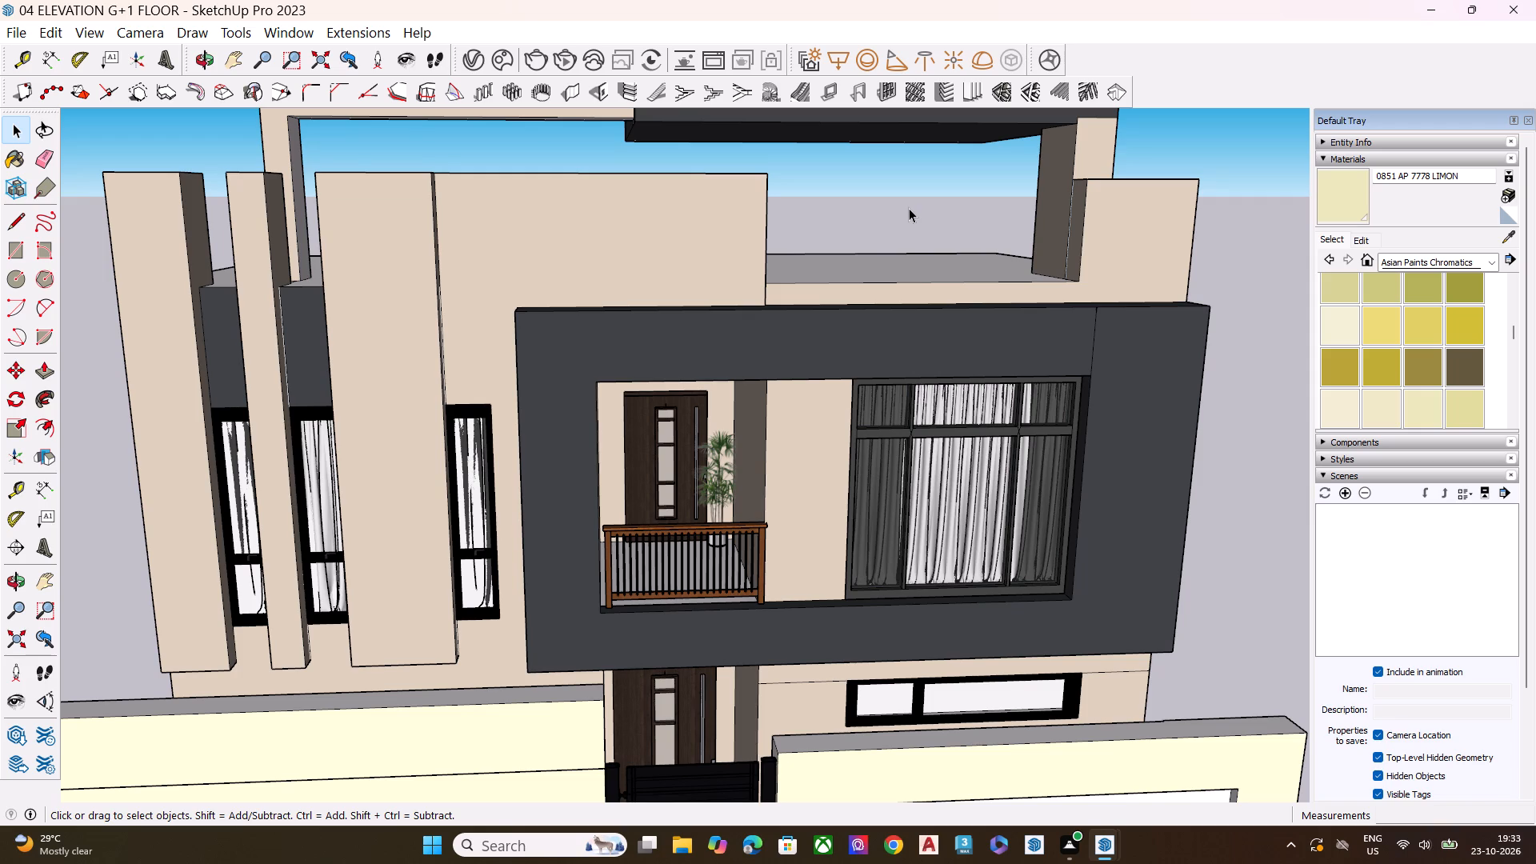
# Examine the whole elevation from the front and the right side, including the roof terrace edge above the dark frame.
pyautogui.scroll(-7, 859, 127)
pyautogui.moveTo(817, 490); pyautogui.dragTo(810, 402, button='middle')
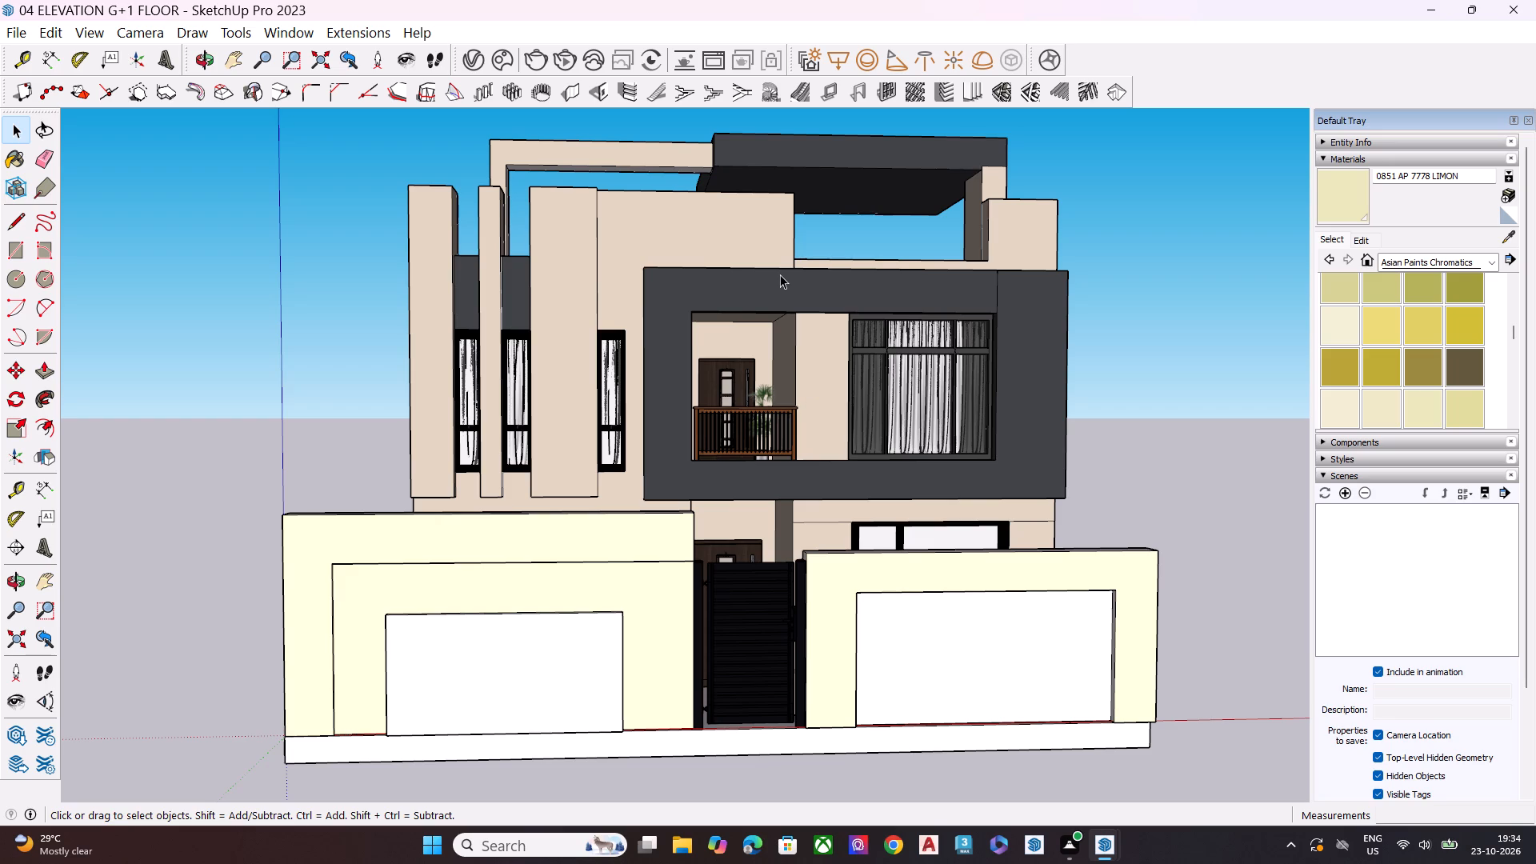
pyautogui.scroll(-3, 792, 306)
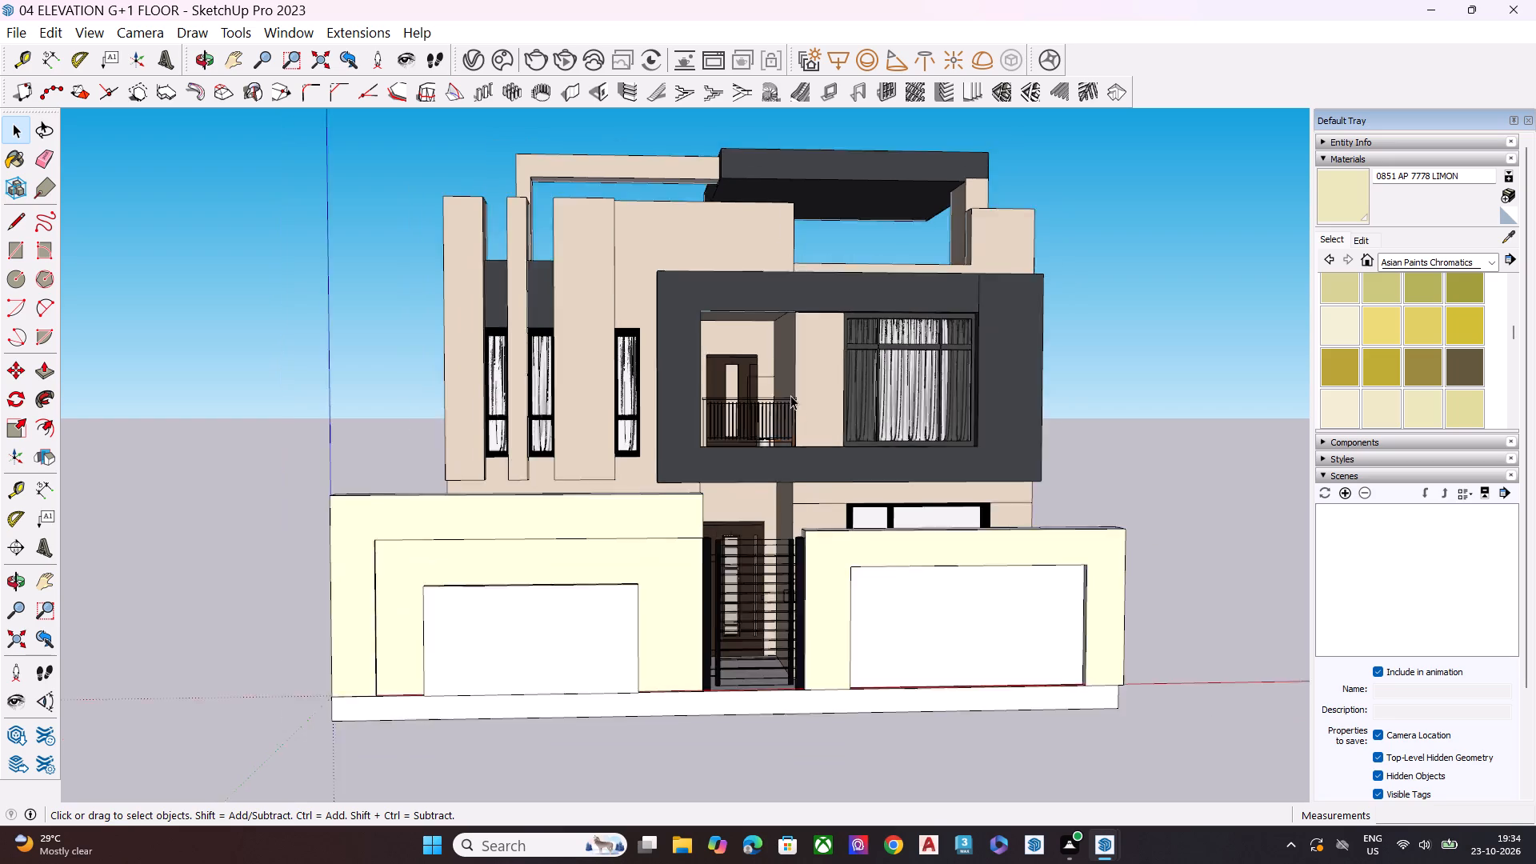
pyautogui.scroll(-2, 790, 395)
pyautogui.moveTo(820, 491); pyautogui.dragTo(394, 496, button='middle')
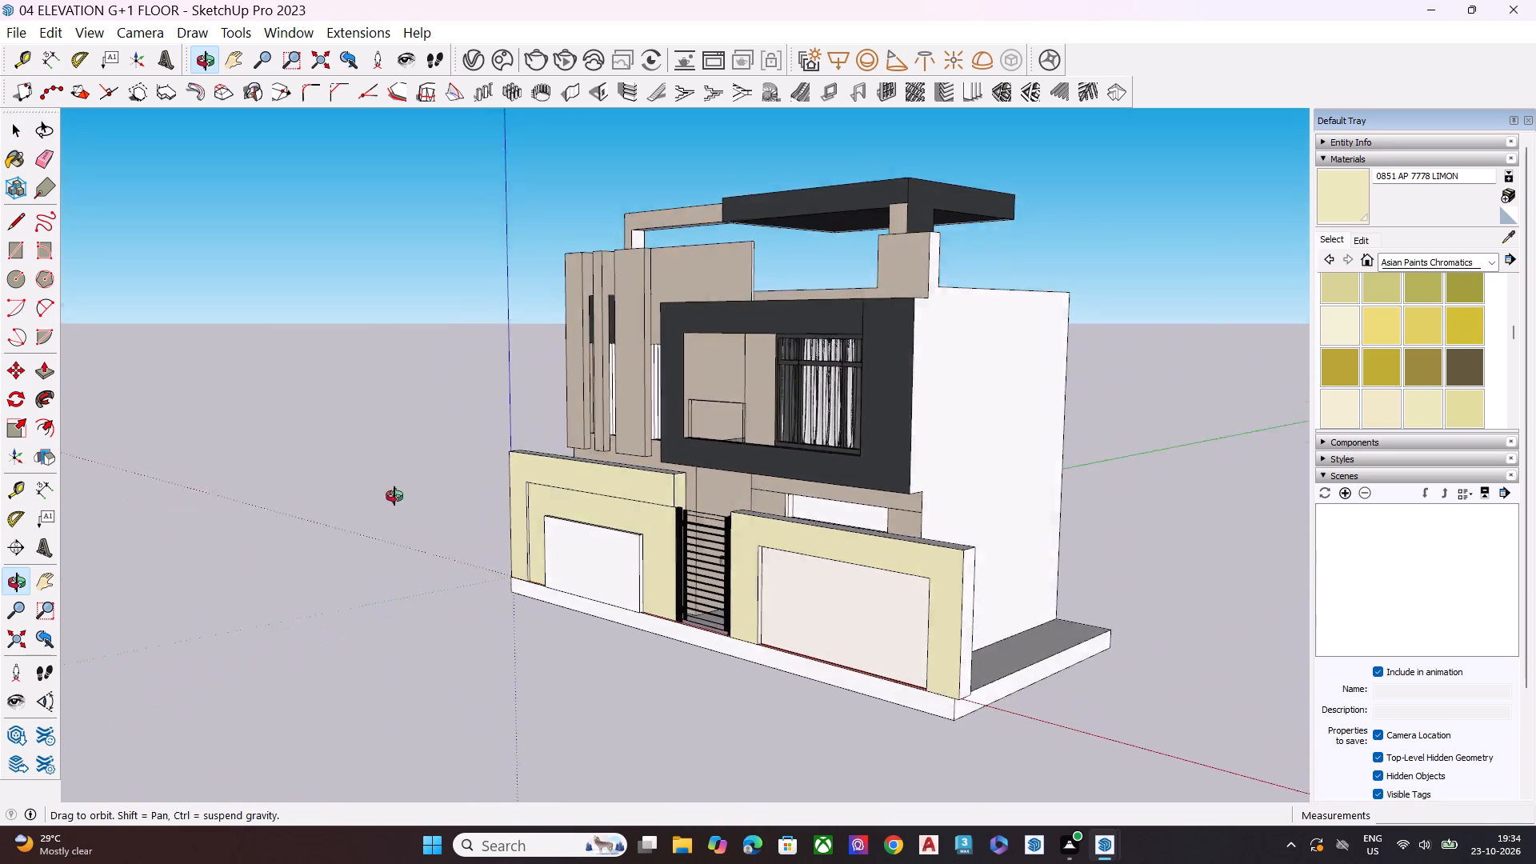
pyautogui.moveTo(394, 496); pyautogui.dragTo(370, 478, button='middle')
pyautogui.click(1236, 406)
pyautogui.scroll(6, 609, 379)
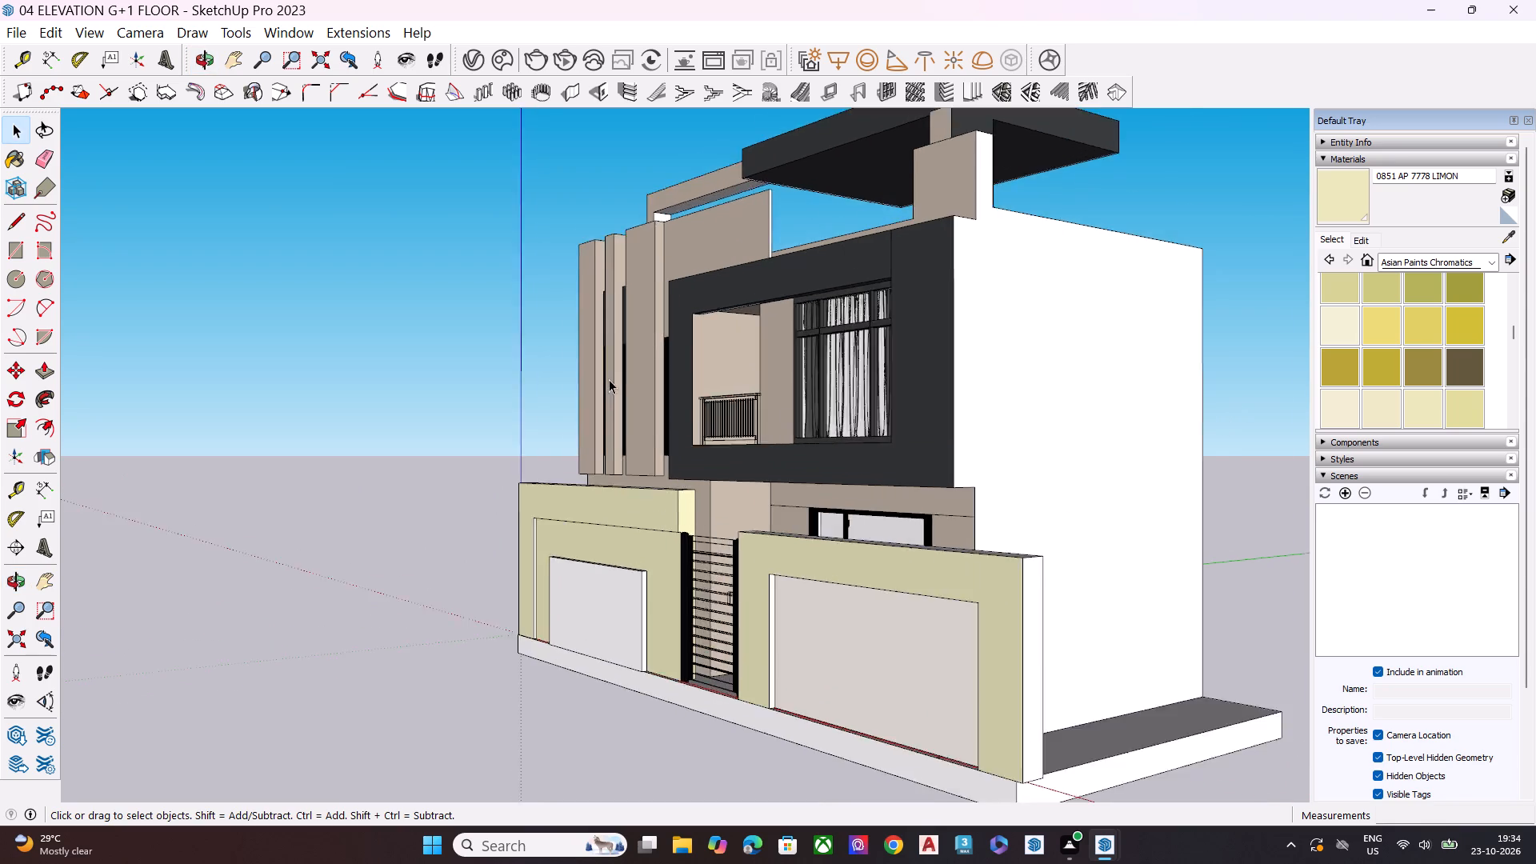
pyautogui.scroll(2, 609, 379)
pyautogui.moveTo(759, 390); pyautogui.dragTo(988, 561, button='middle')
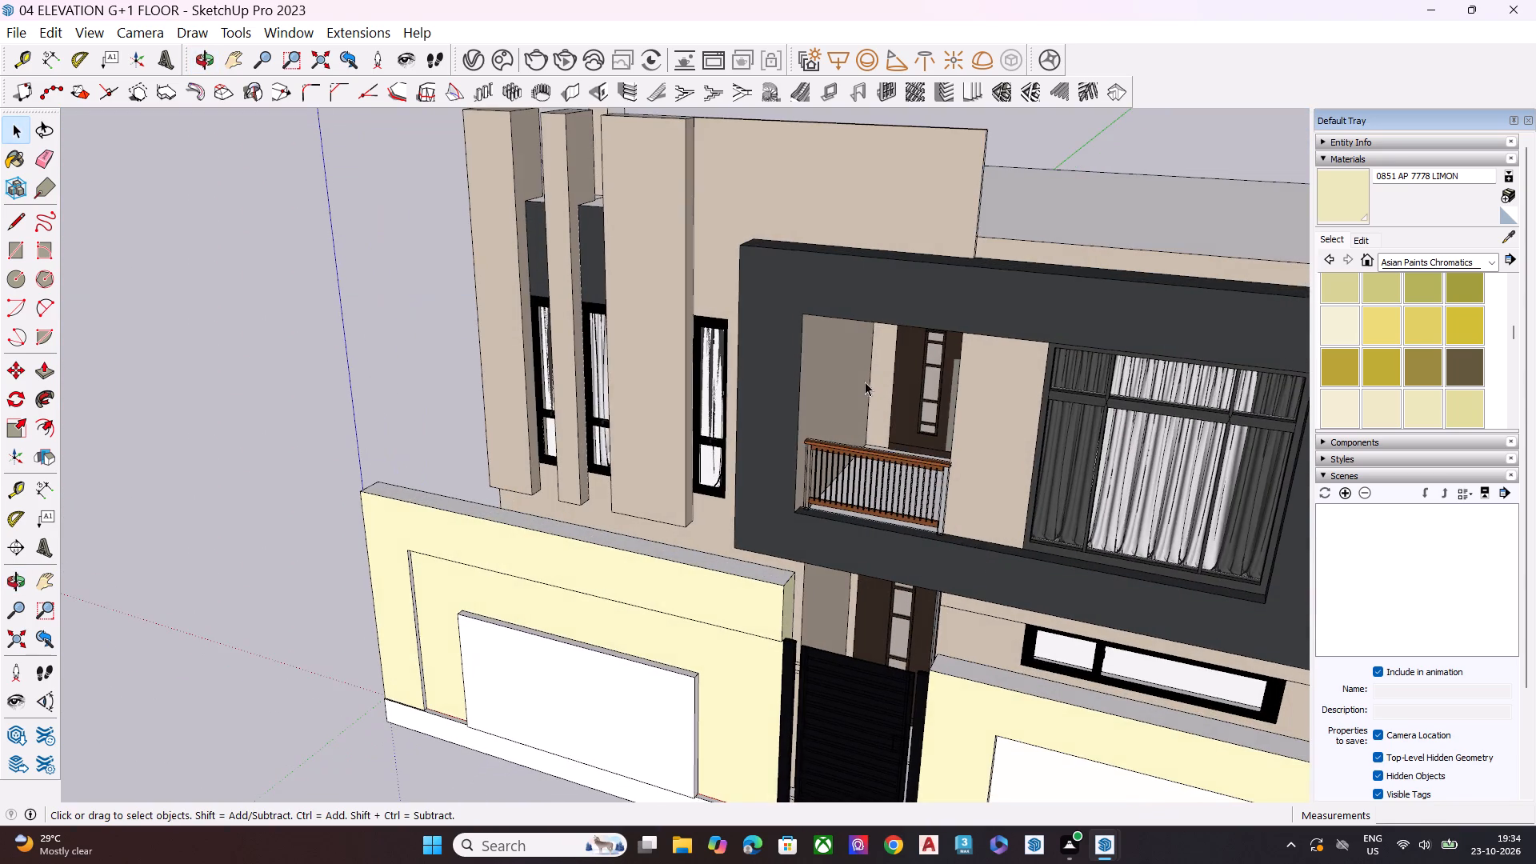
# Copy the wooden balcony railing about 22' 1 1/2" up onto the terrace parapet, against the right-hand wall block.
pyautogui.scroll(-2, 857, 395)
pyautogui.scroll(1, 857, 415)
pyautogui.scroll(-2, 858, 432)
pyautogui.scroll(1, 864, 450)
pyautogui.scroll(-3, 865, 452)
pyautogui.moveTo(885, 508); pyautogui.dragTo(943, 432, button='middle')
pyautogui.click(888, 449)
pyautogui.scroll(1, 866, 466)
pyautogui.scroll(-1, 866, 466)
pyautogui.scroll(5, 866, 466)
pyautogui.scroll(-2, 866, 466)
pyautogui.scroll(5, 866, 466)
pyautogui.press('m')
pyautogui.scroll(1, 926, 493)
pyautogui.scroll(-1, 926, 493)
pyautogui.scroll(2, 926, 493)
pyautogui.scroll(-1, 926, 493)
pyautogui.scroll(6, 926, 492)
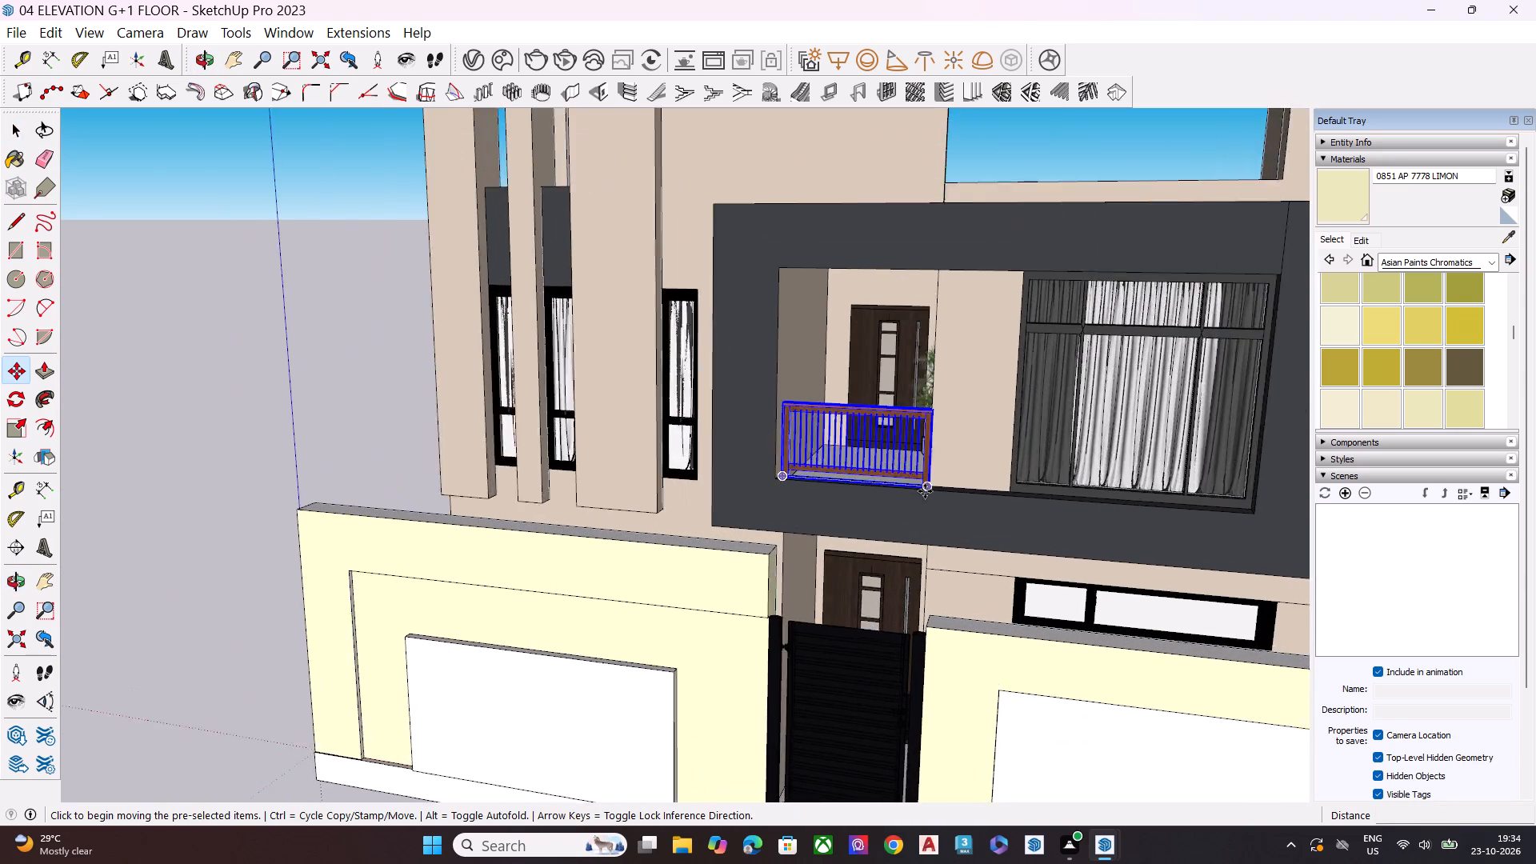
pyautogui.scroll(1, 920, 488)
pyautogui.scroll(-1, 918, 486)
pyautogui.scroll(1, 918, 486)
pyautogui.scroll(-1, 917, 486)
pyautogui.scroll(1, 917, 486)
pyautogui.scroll(-1, 916, 486)
pyautogui.scroll(6, 916, 486)
pyautogui.click(934, 482)
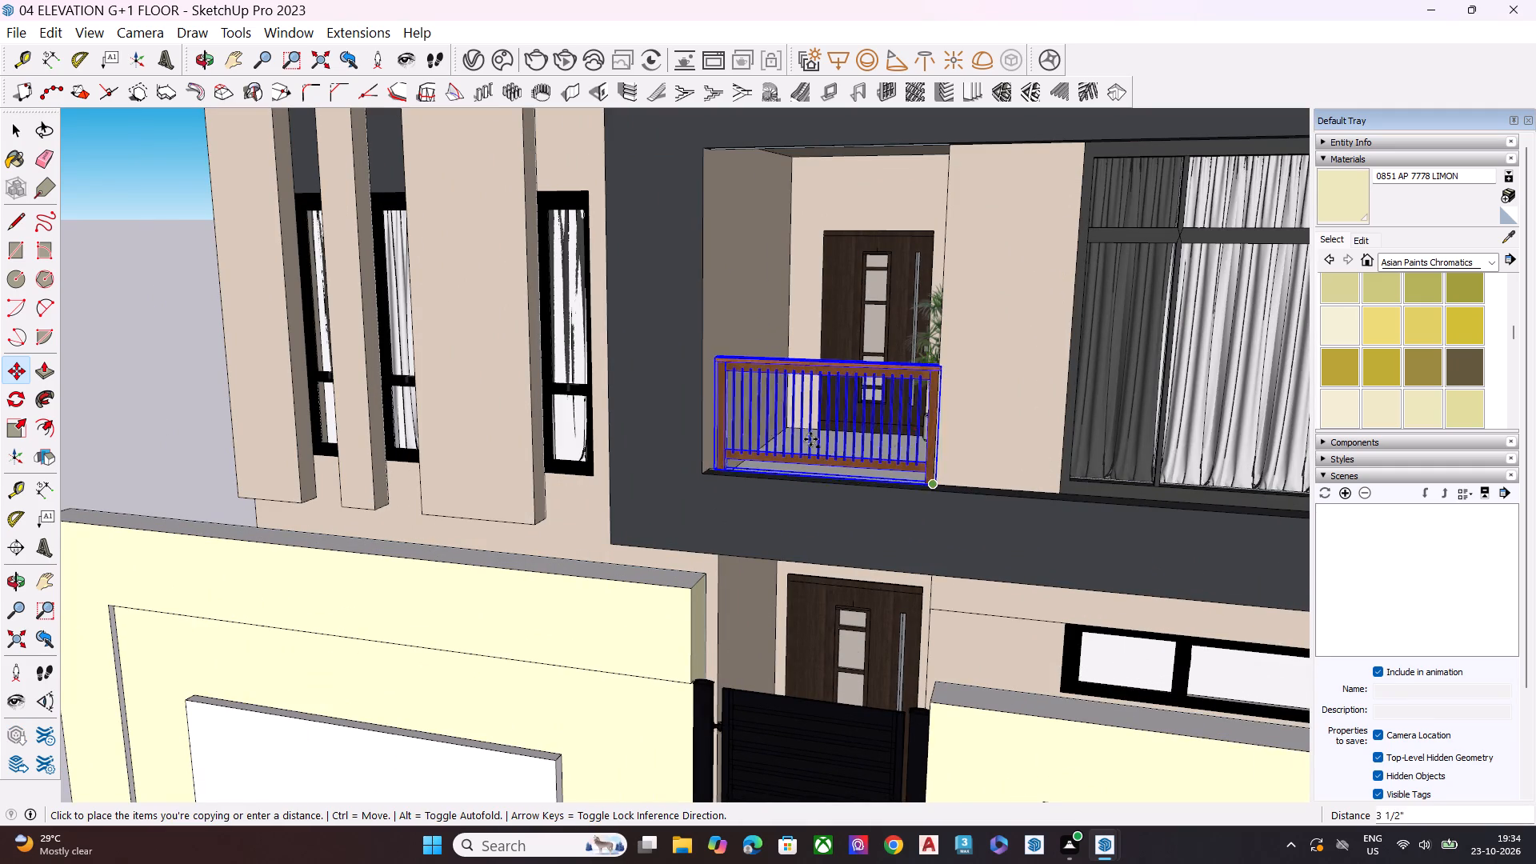
pyautogui.scroll(-14, 646, 418)
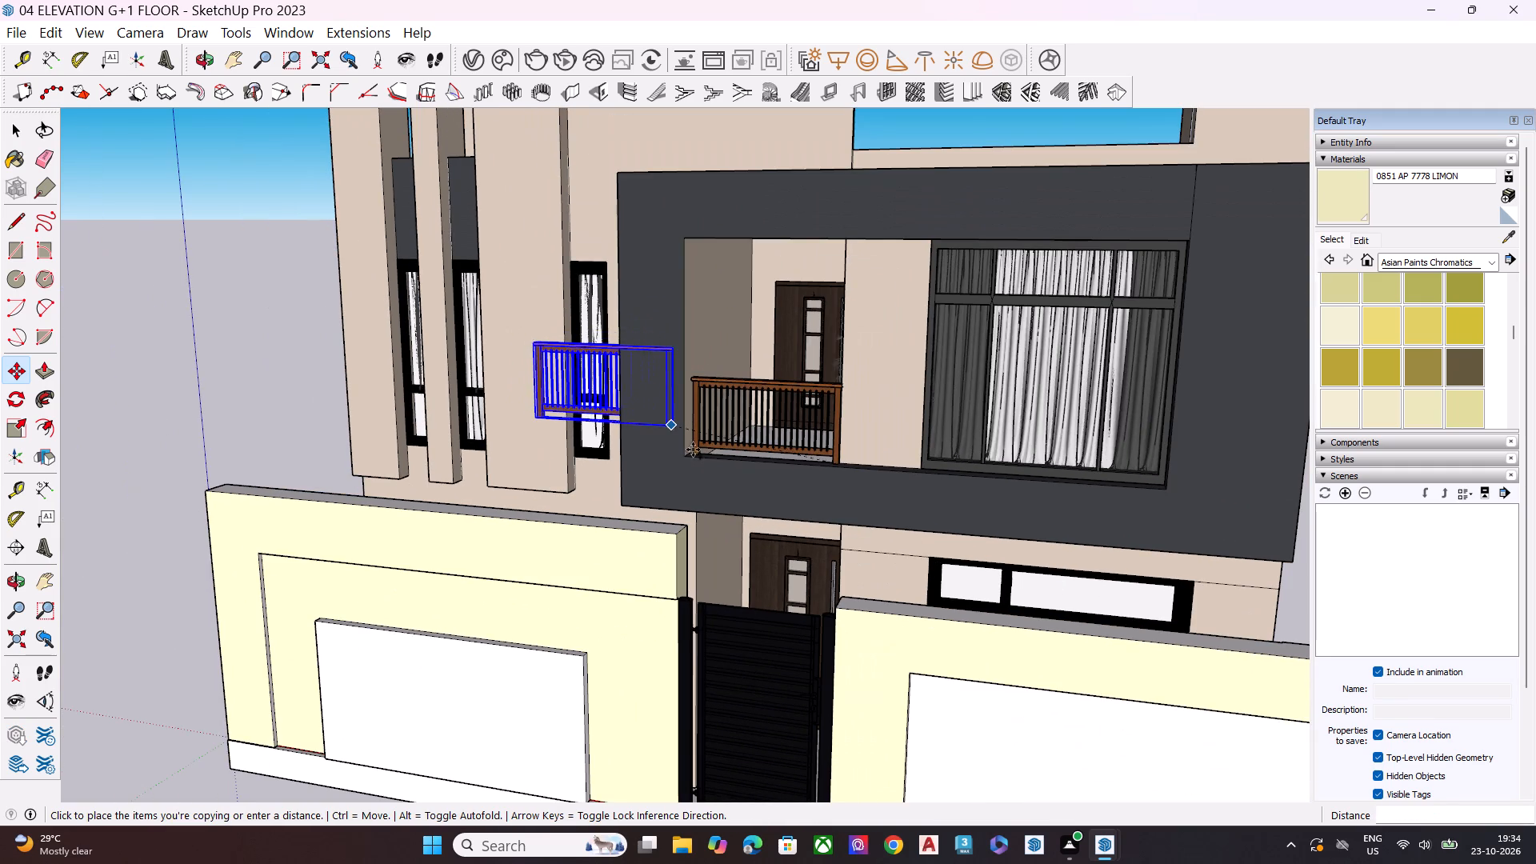
pyautogui.scroll(-3, 693, 450)
pyautogui.scroll(4, 1000, 230)
pyautogui.scroll(-1, 1000, 230)
pyautogui.scroll(3, 1000, 230)
pyautogui.scroll(-1, 1000, 230)
pyautogui.scroll(1, 1000, 230)
pyautogui.scroll(-1, 1021, 256)
pyautogui.scroll(1, 1019, 258)
pyautogui.scroll(-1, 1016, 260)
pyautogui.scroll(3, 1014, 261)
pyautogui.scroll(-1, 1010, 266)
pyautogui.scroll(2, 1007, 267)
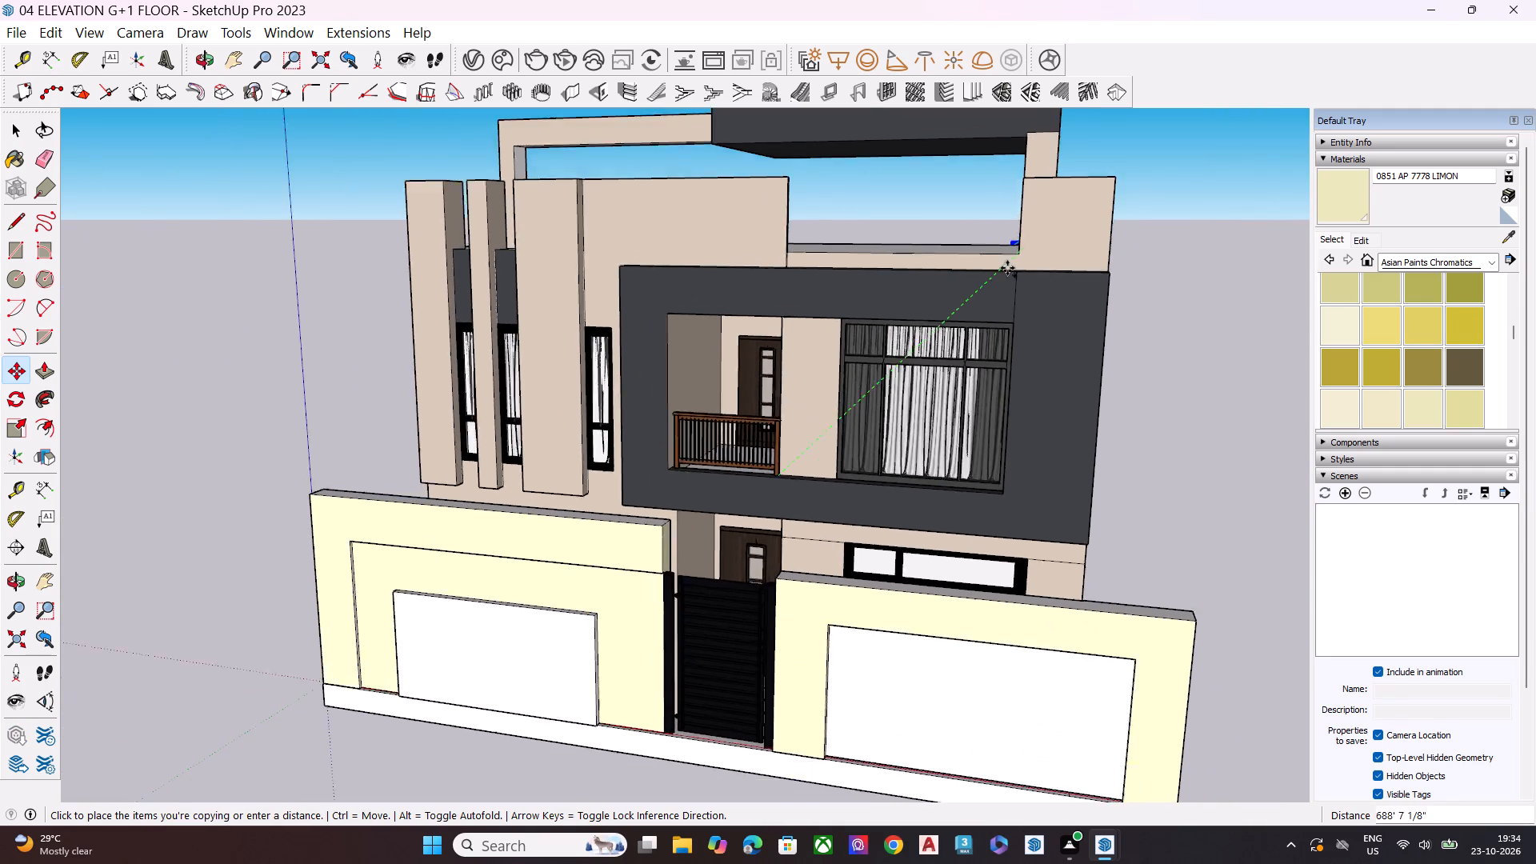
pyautogui.scroll(7, 1015, 258)
pyautogui.click(1021, 243)
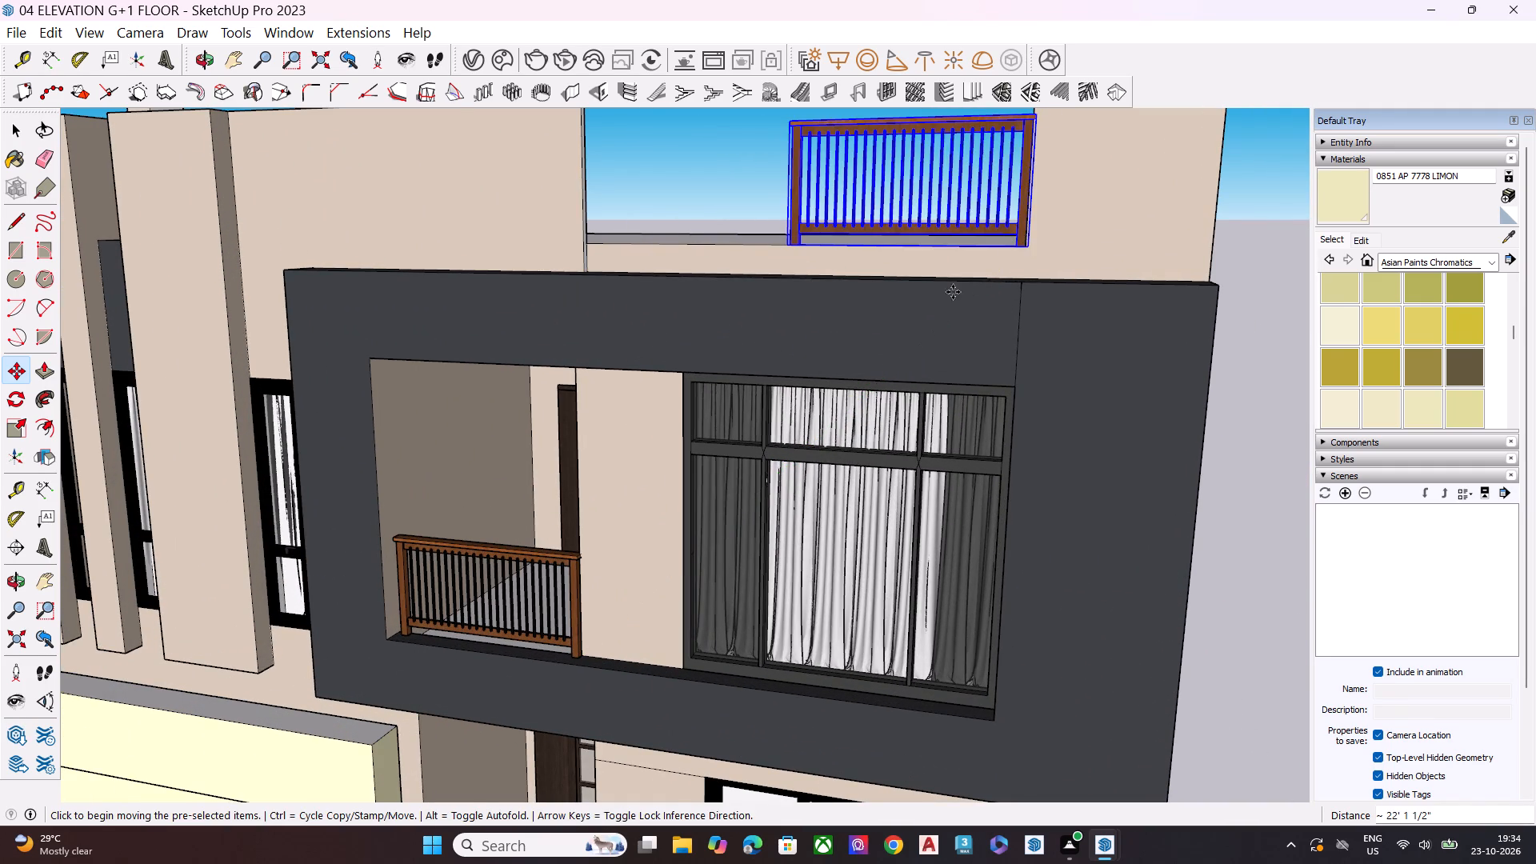
# Shift the copied terrace railing by about 1 3/8" to adjust its position on the parapet.
pyautogui.moveTo(842, 304); pyautogui.dragTo(922, 502, button='middle')
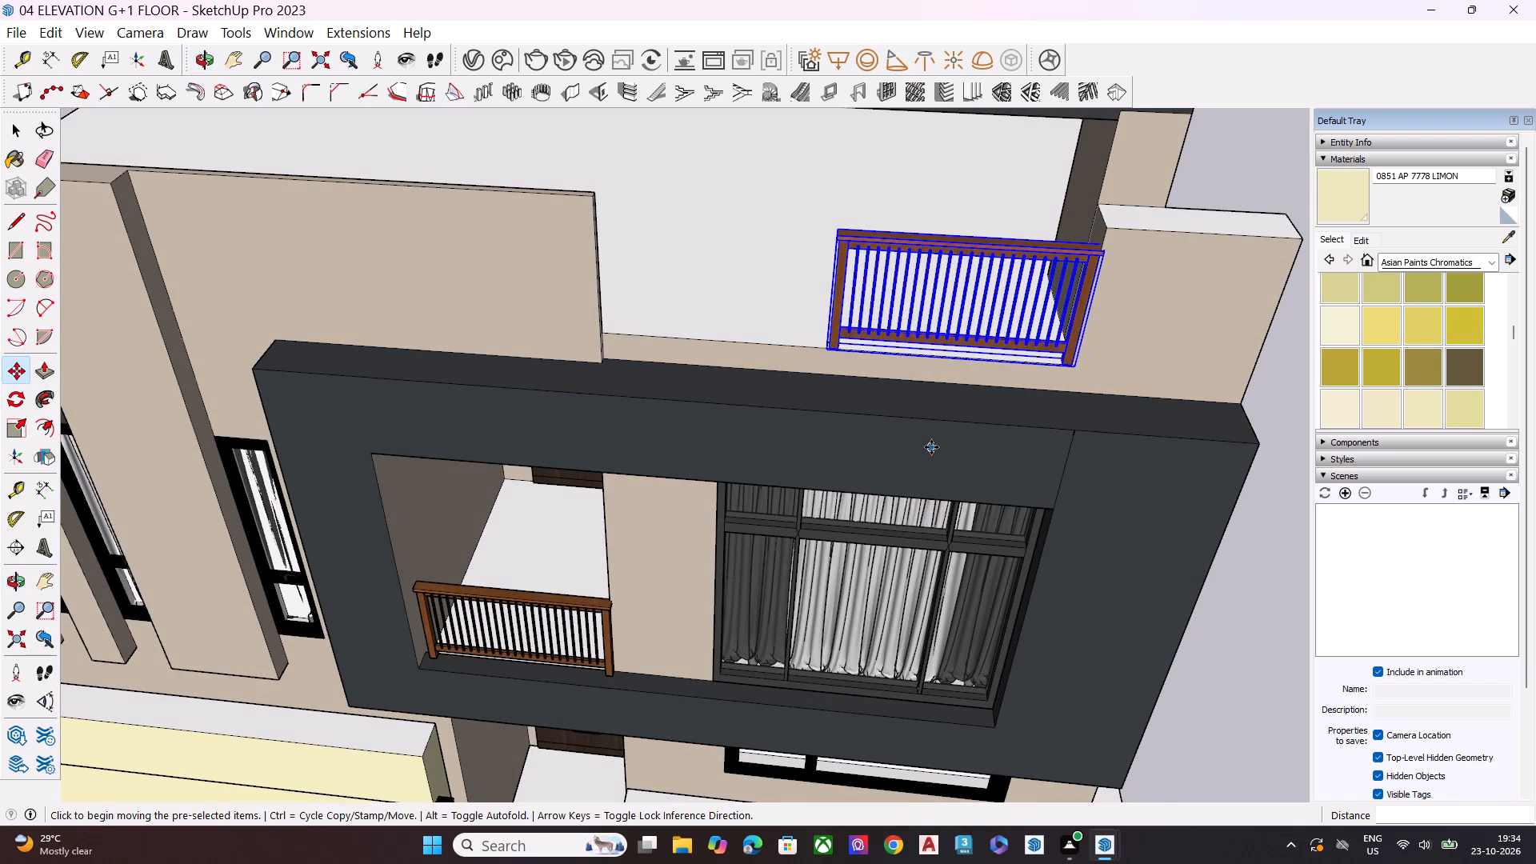
pyautogui.press('space')
pyautogui.press('m')
pyautogui.click(1085, 366)
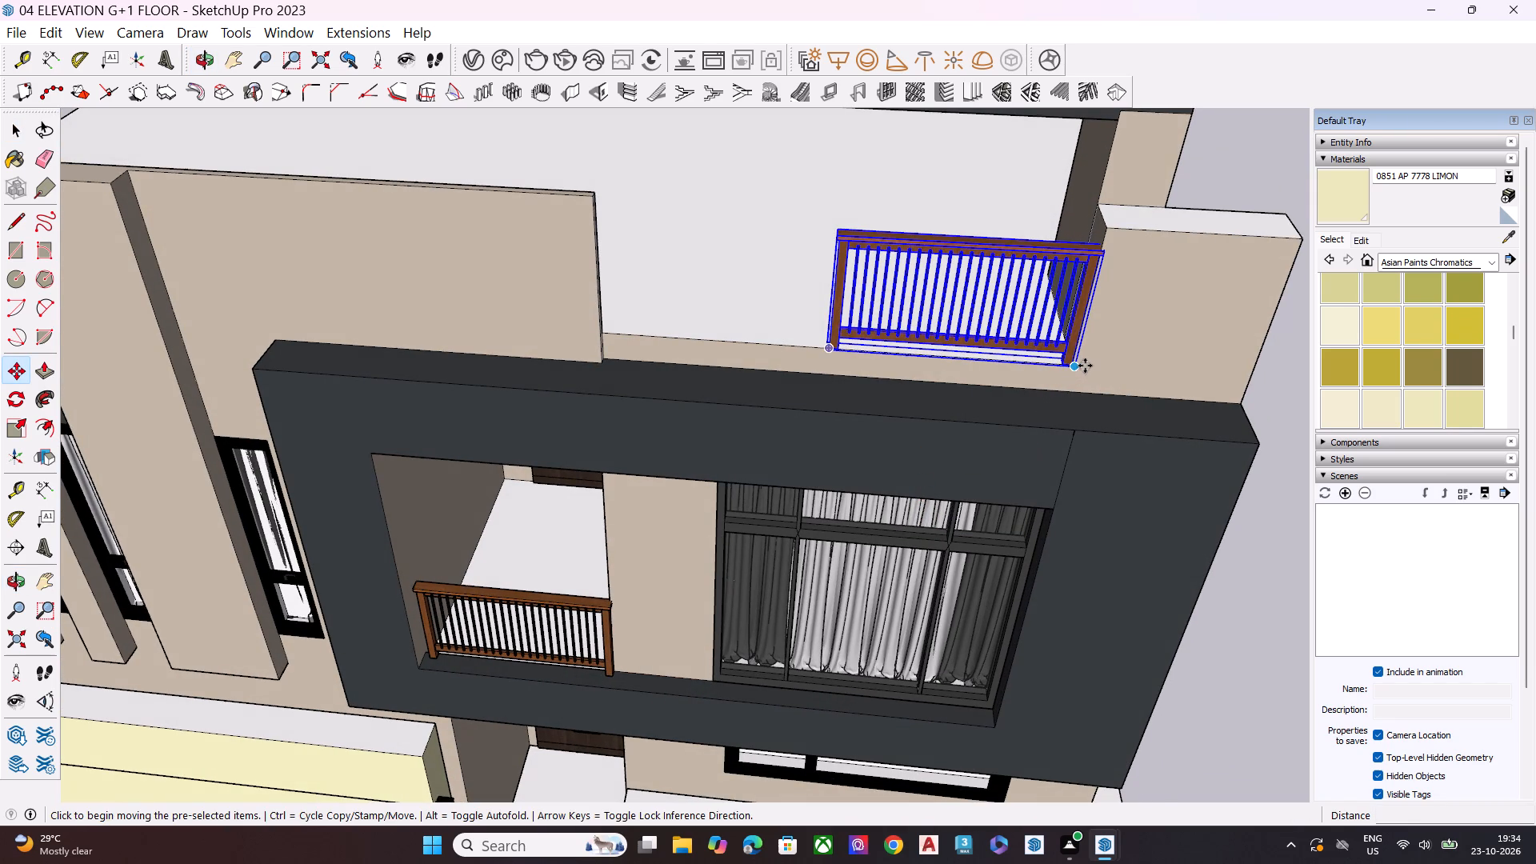
pyautogui.click(1070, 370)
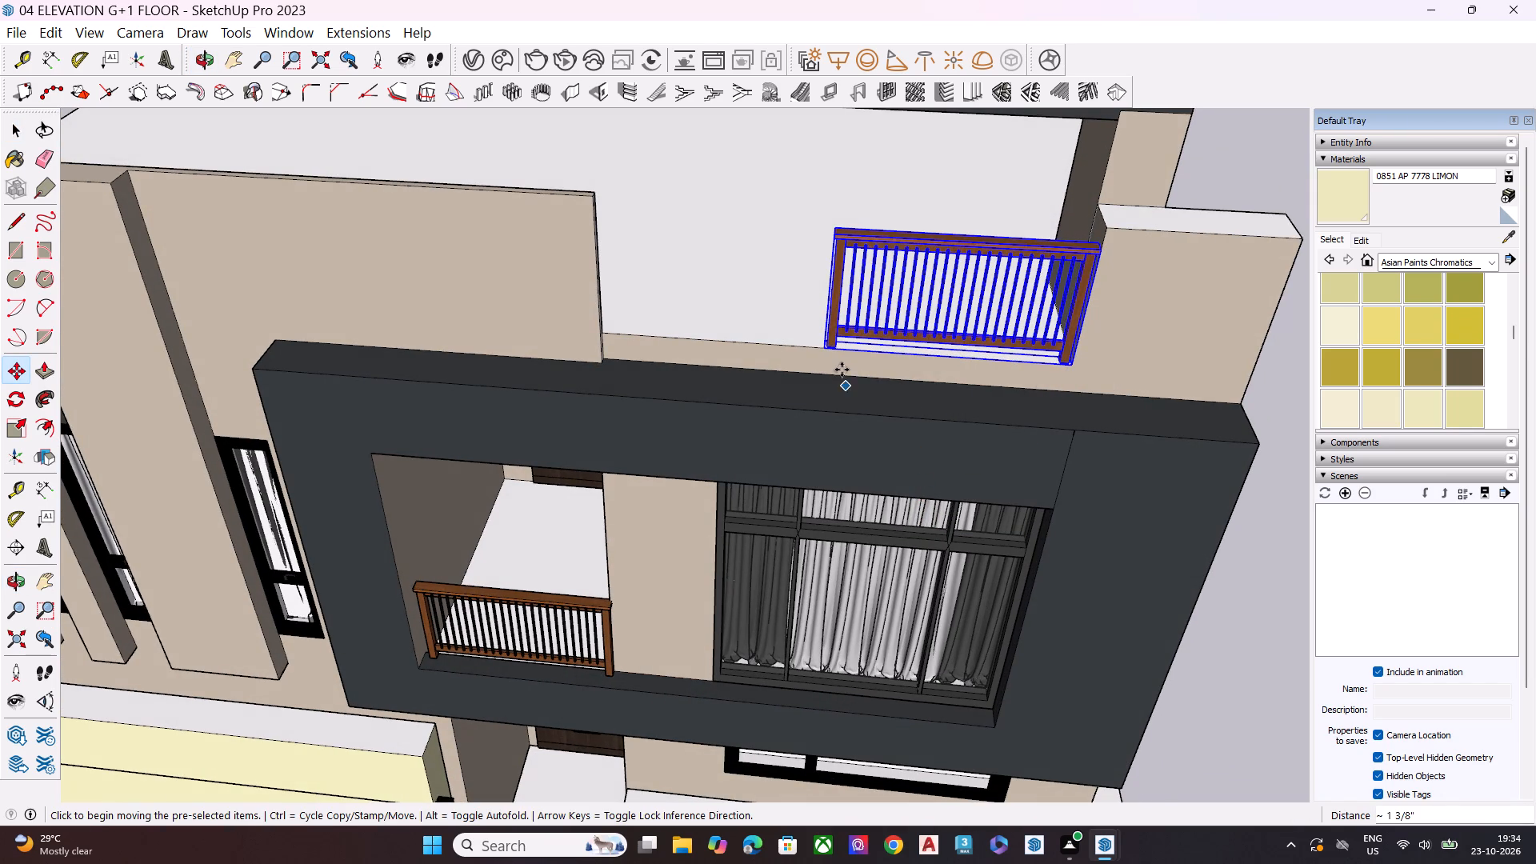
pyautogui.press('space')
# Stretch the terrace railing's length across the parapet opening to the left-hand wall by a red-axis scale of about 1.94.
pyautogui.scroll(3, 824, 239)
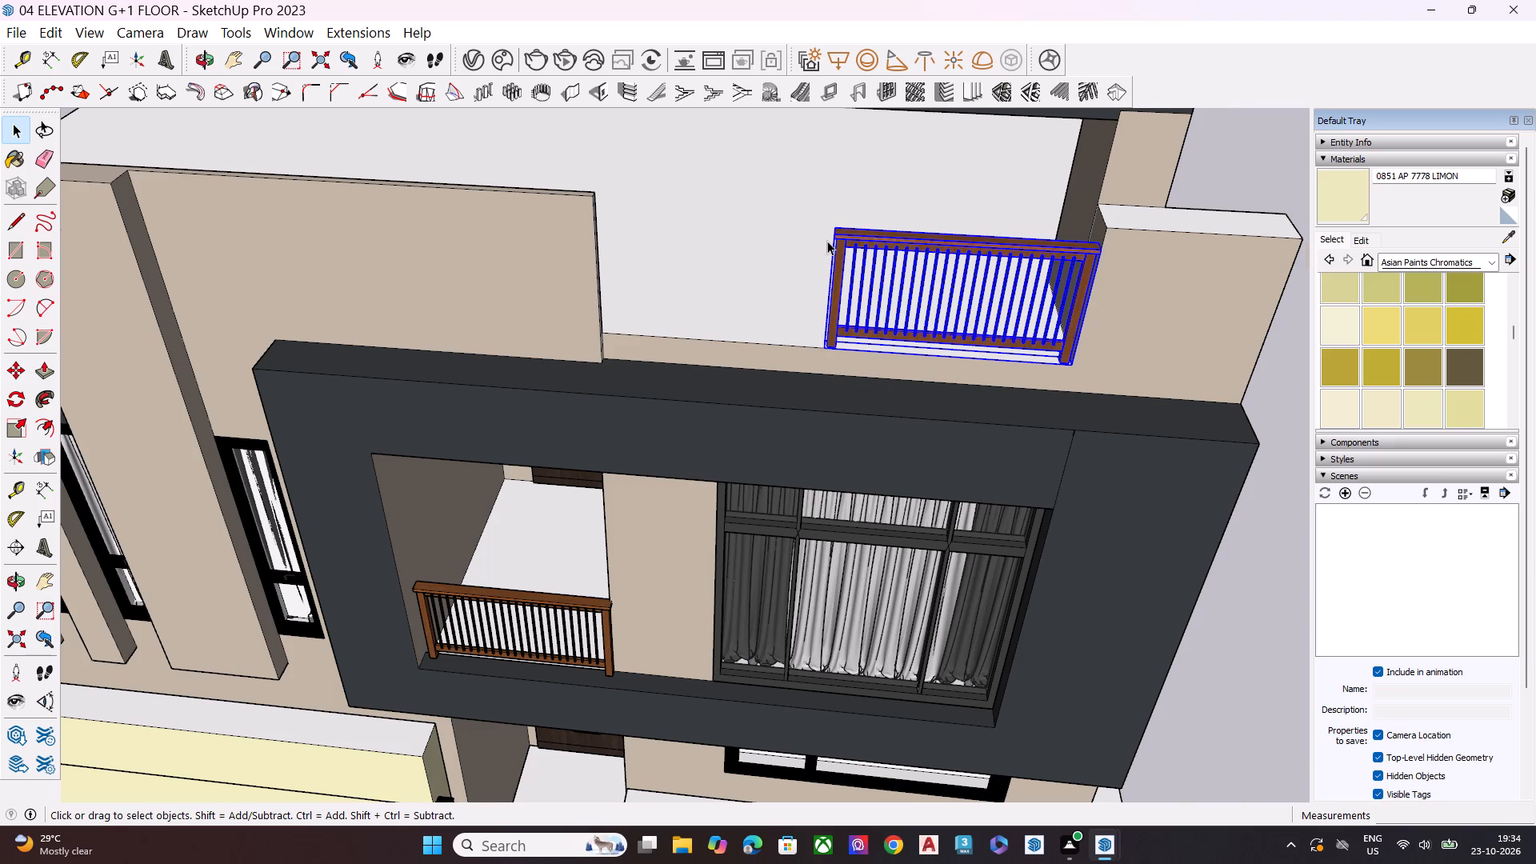
pyautogui.press('s')
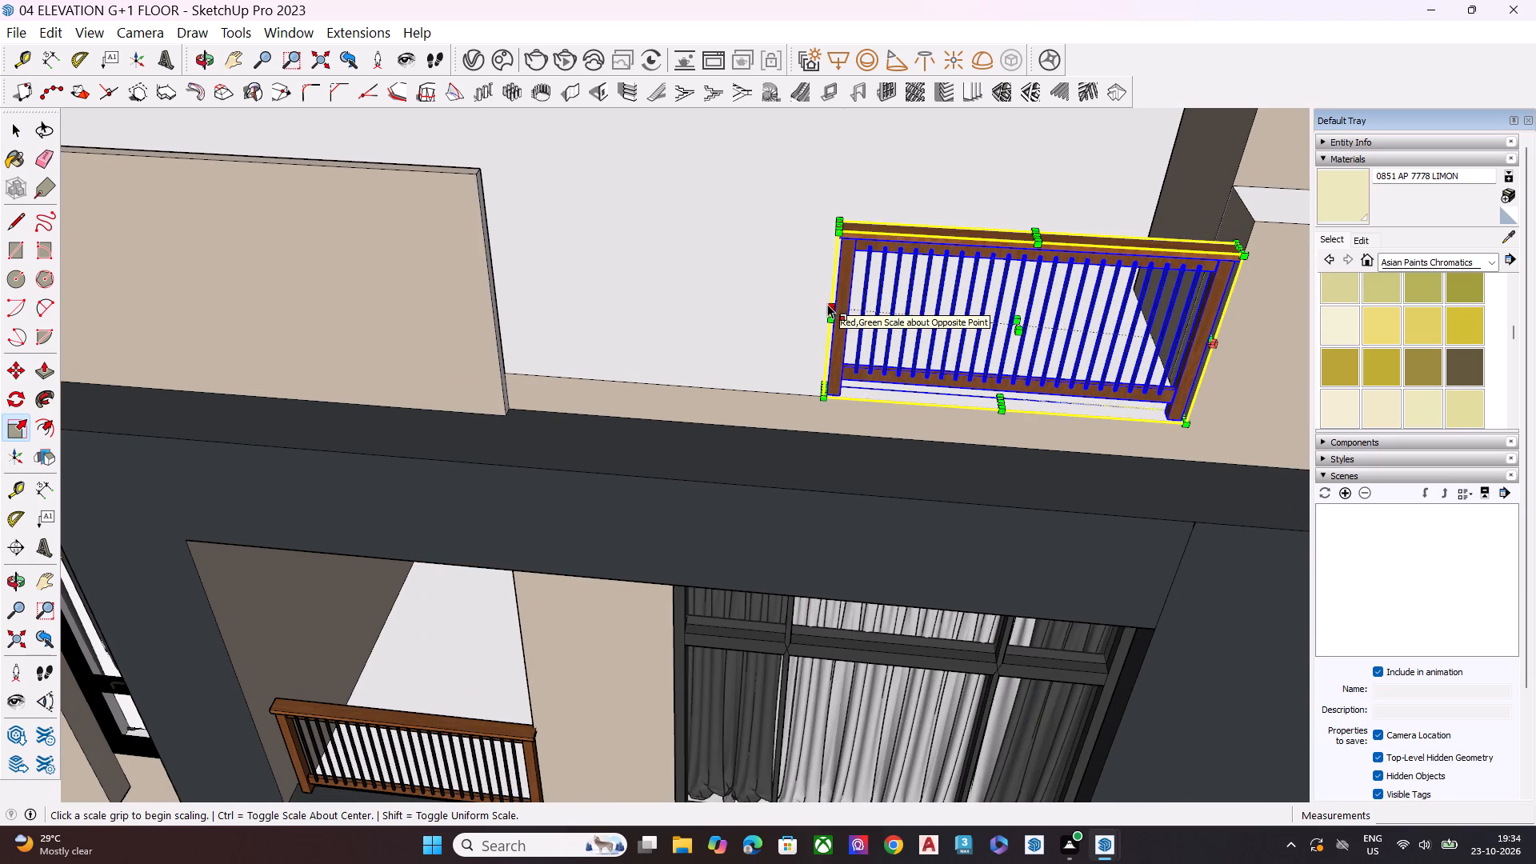
pyautogui.click(831, 309)
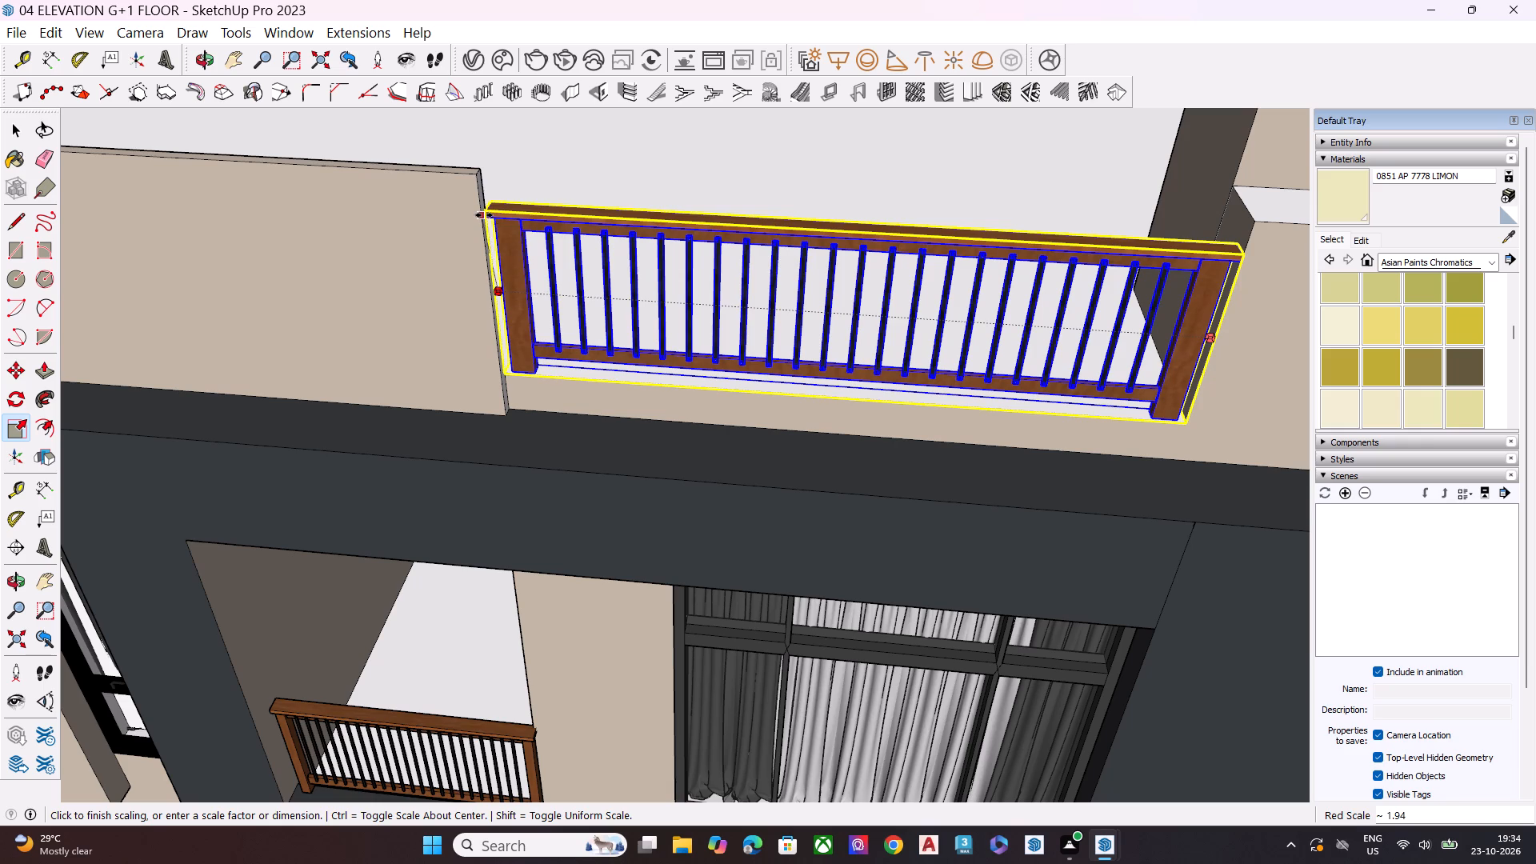
pyautogui.click(484, 215)
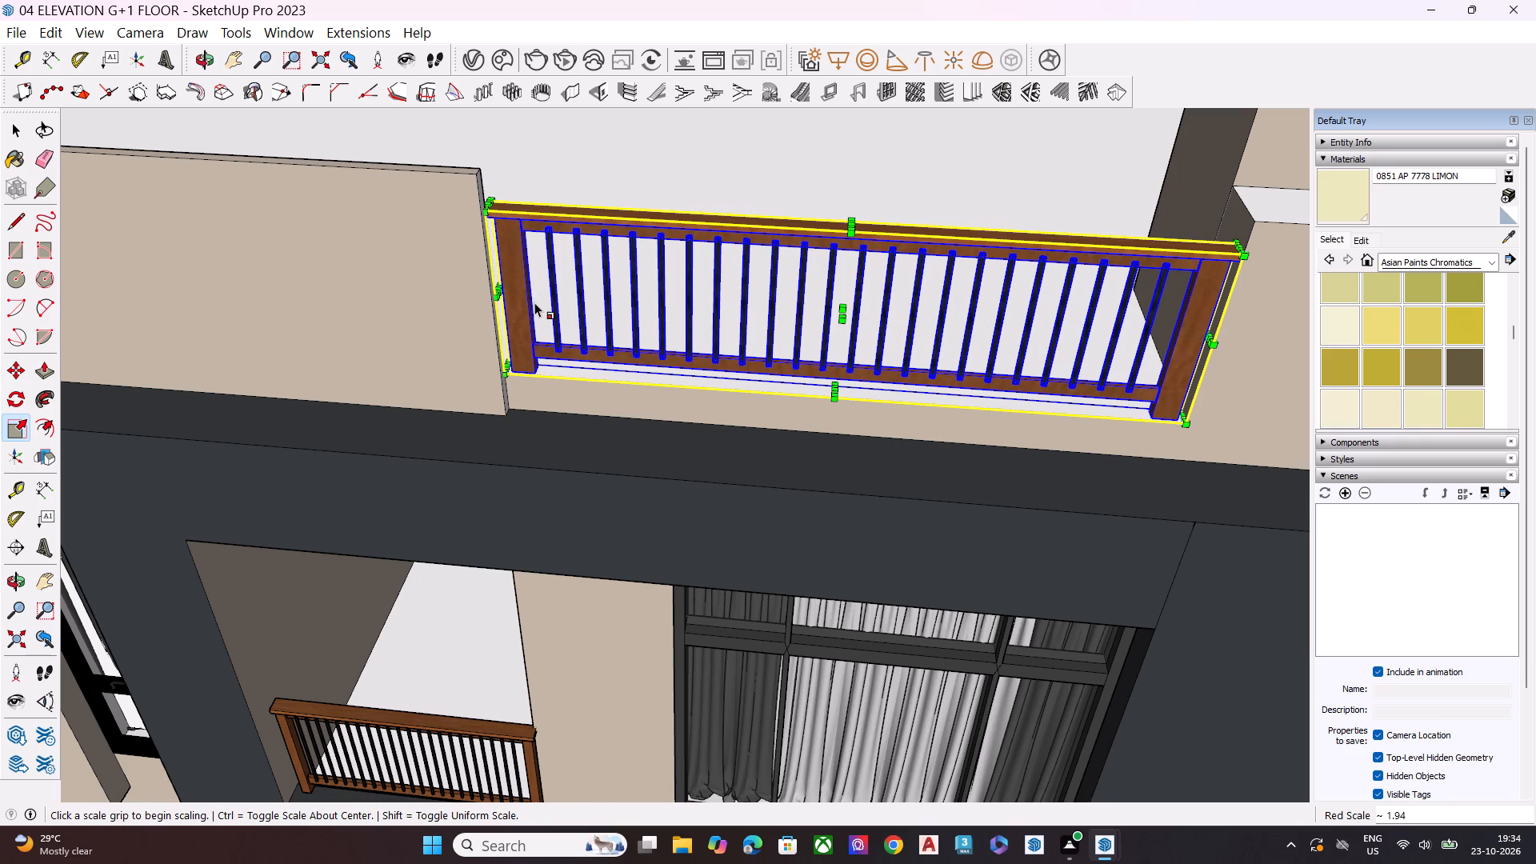
pyautogui.press('space')
pyautogui.scroll(-8, 634, 260)
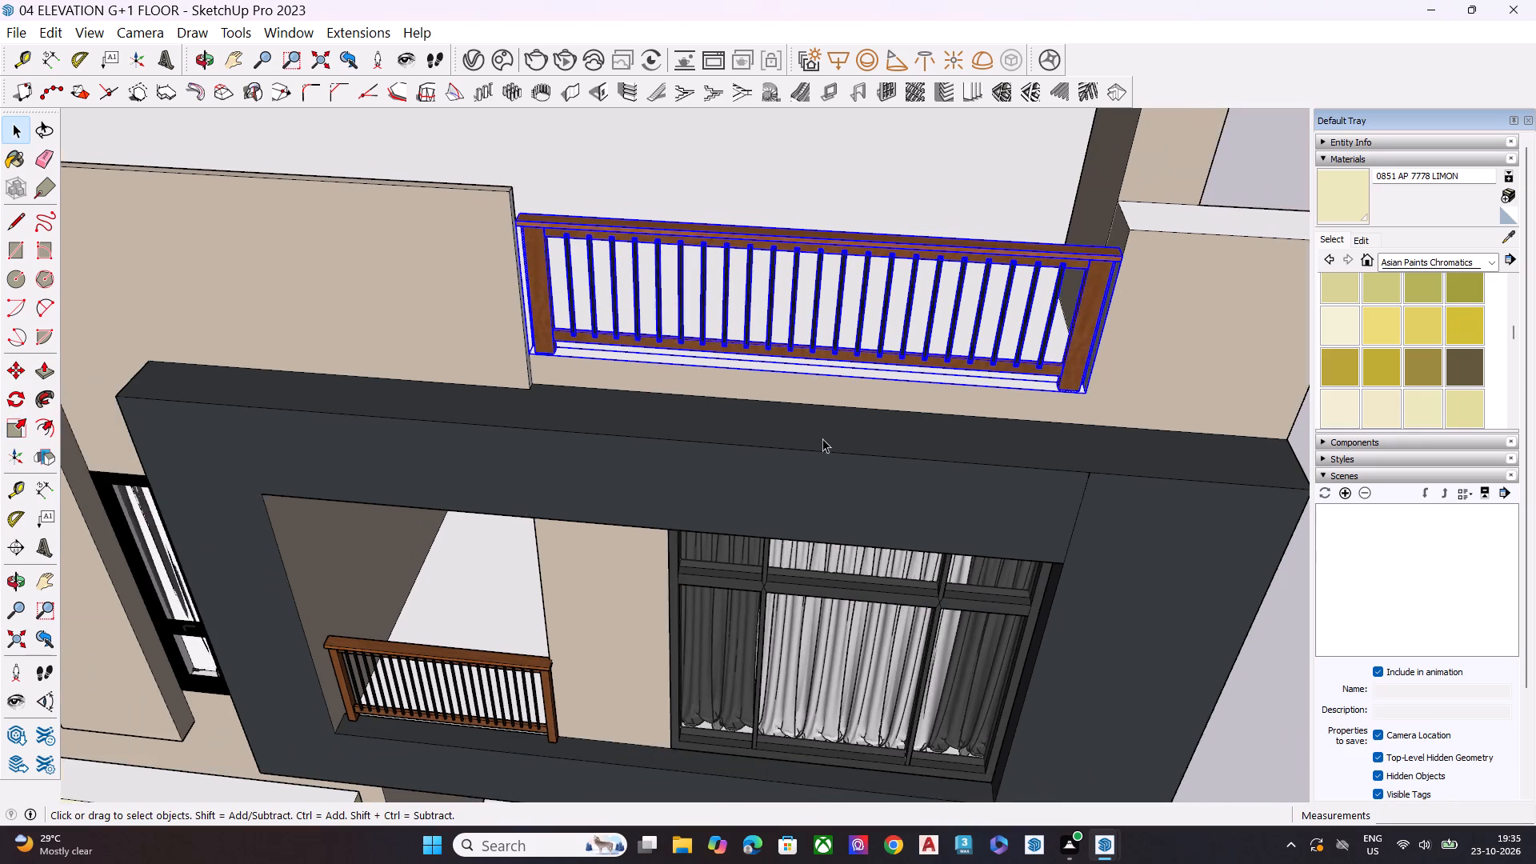
# Raise the terrace railing's height to the top of the adjoining walls by a blue-axis scale of 1.17.
pyautogui.moveTo(817, 426); pyautogui.dragTo(869, 237, button='middle')
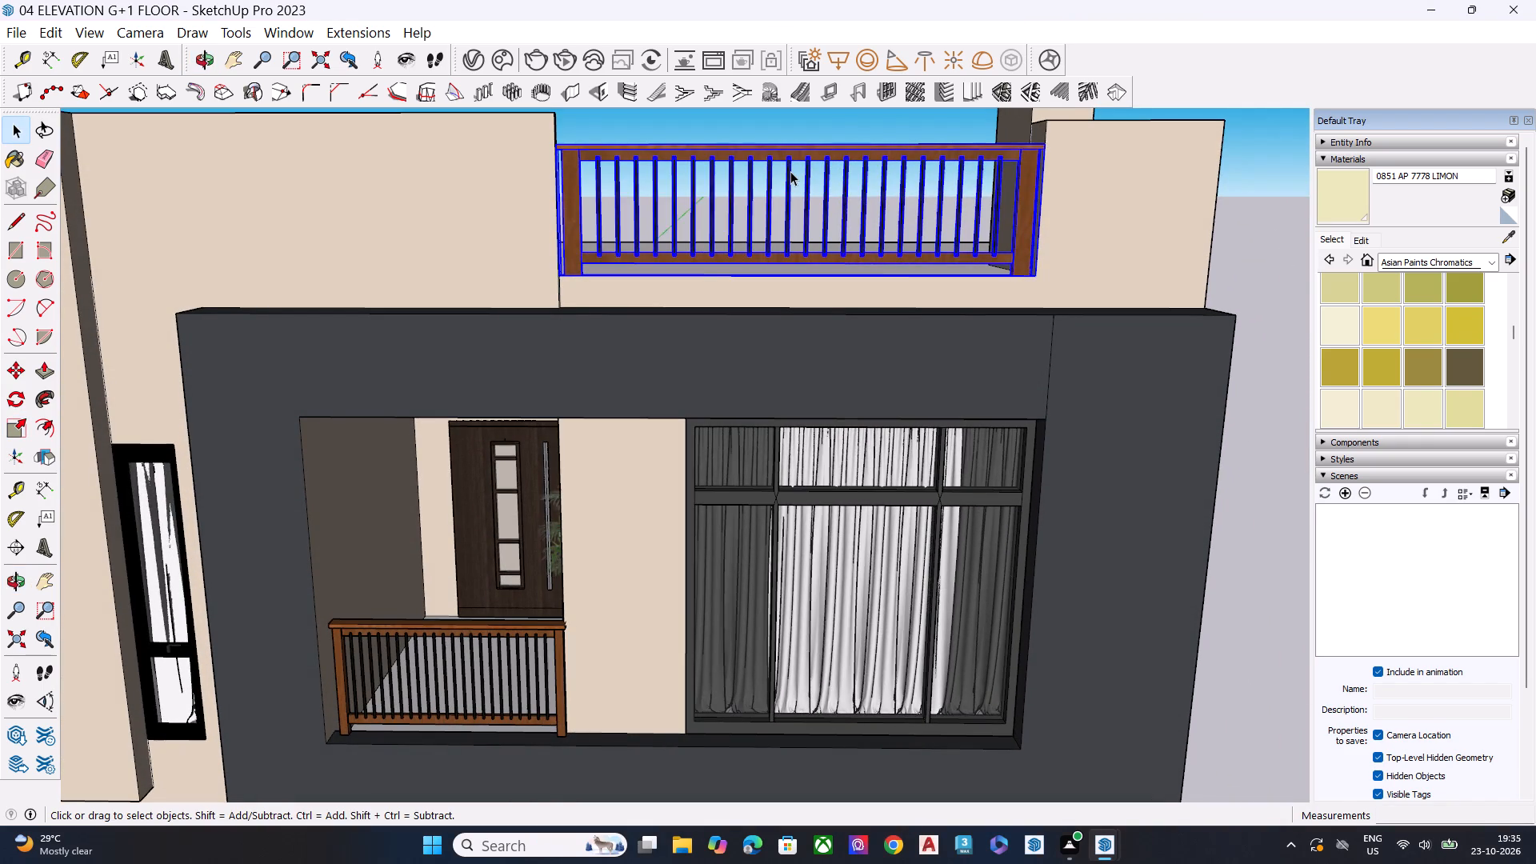
pyautogui.press('s')
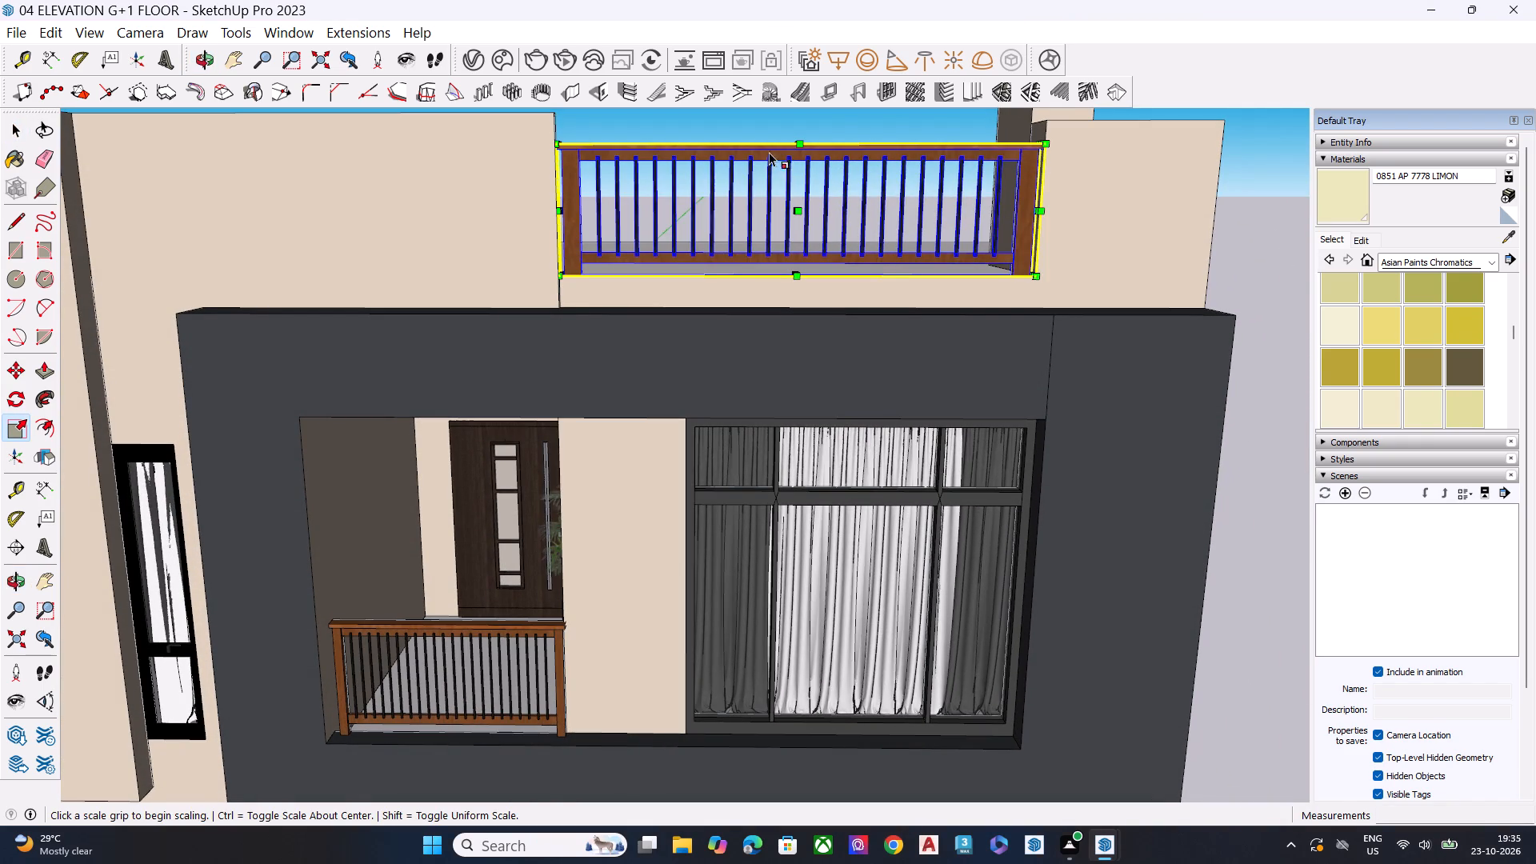
pyautogui.scroll(3, 782, 141)
pyautogui.scroll(-1, 782, 141)
pyautogui.scroll(6, 782, 141)
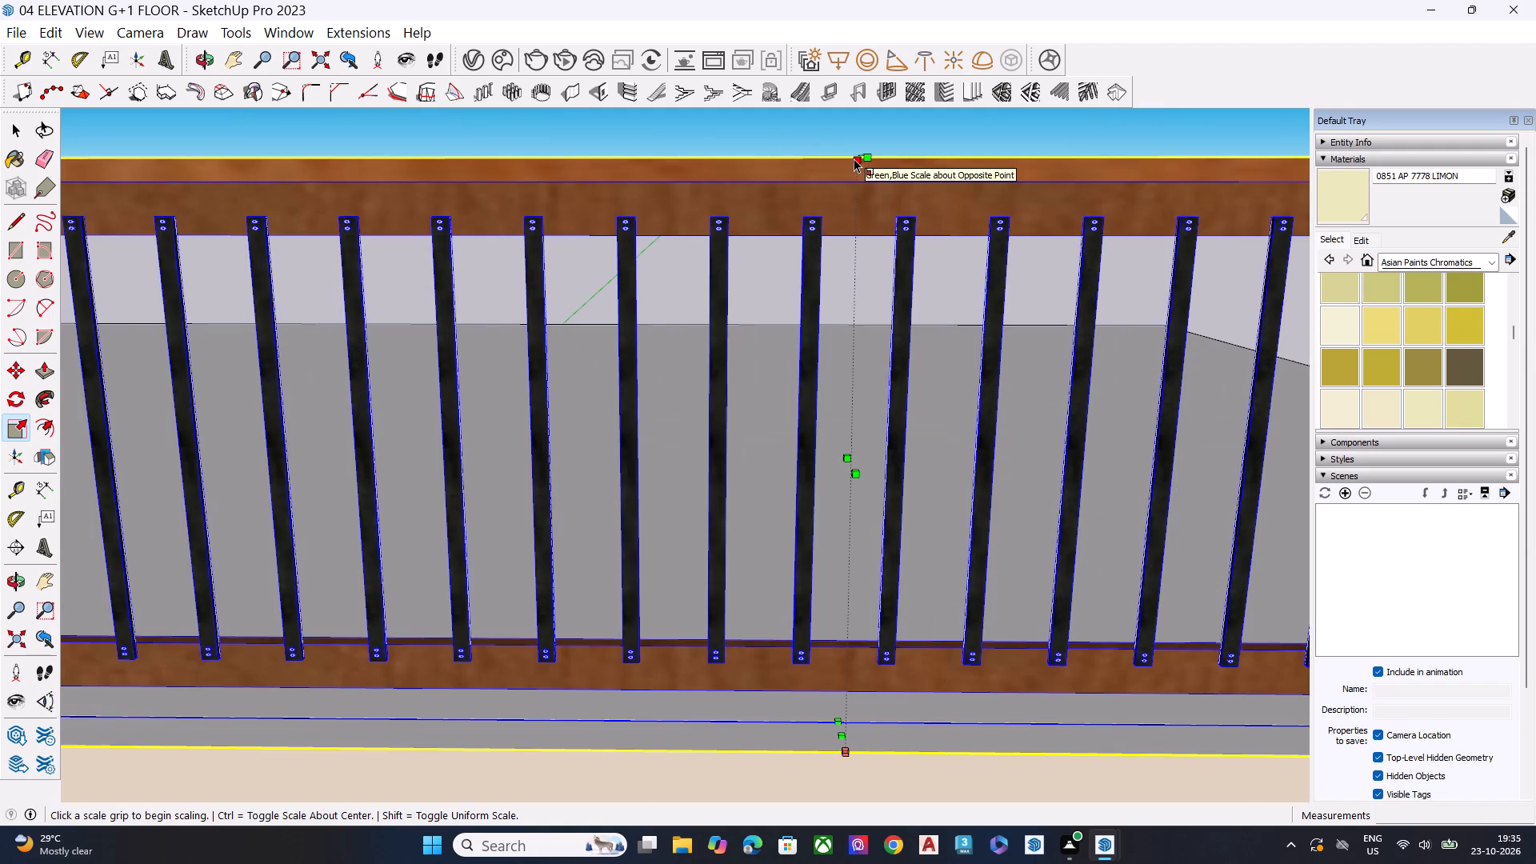
pyautogui.click(858, 156)
pyautogui.scroll(-4, 850, 159)
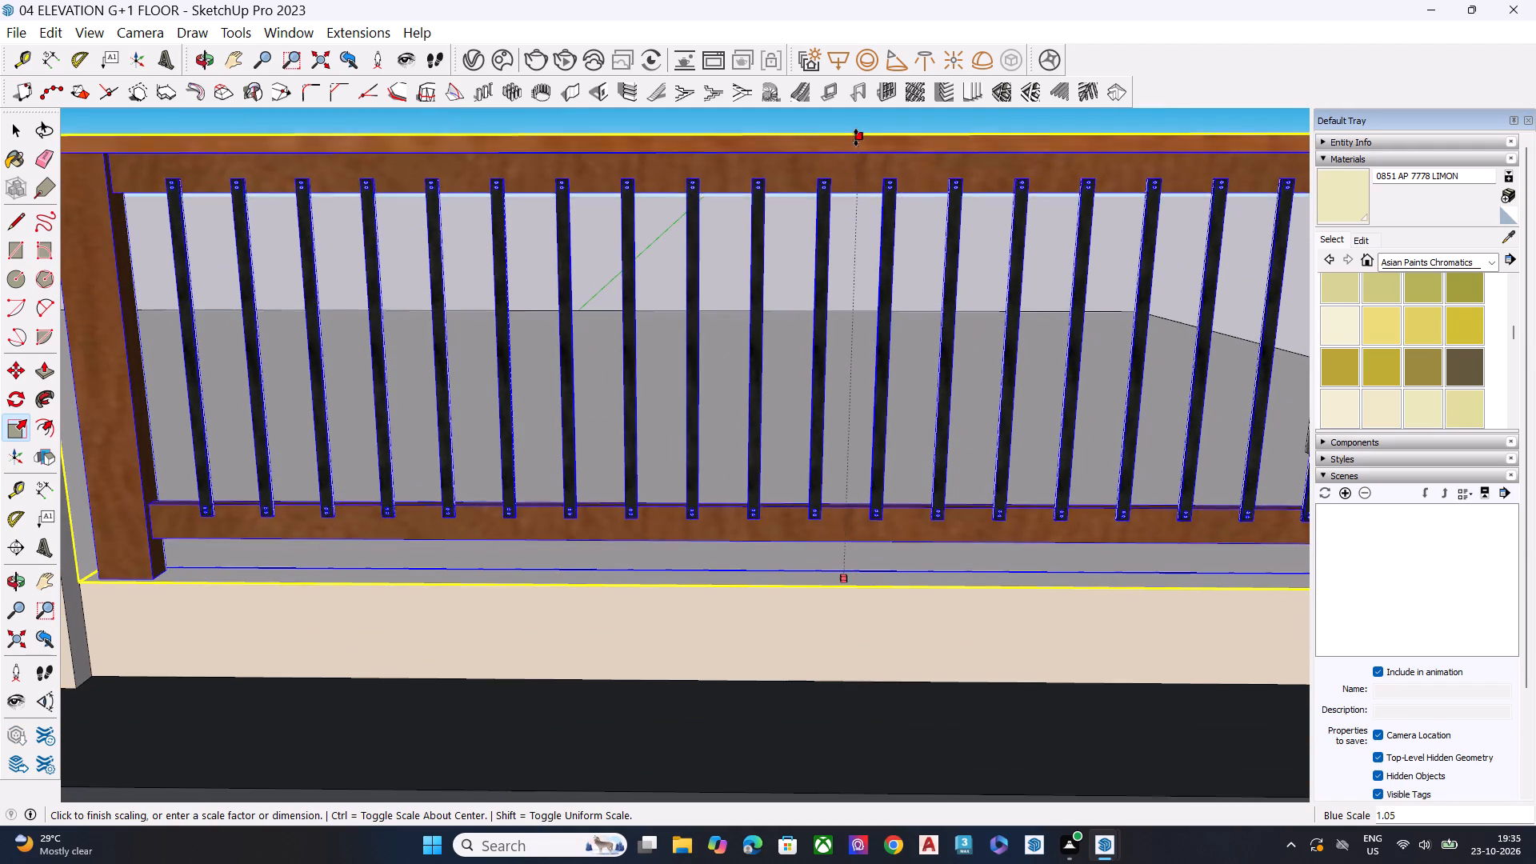
pyautogui.scroll(-11, 856, 138)
pyautogui.scroll(1, 854, 160)
pyautogui.scroll(-5, 854, 162)
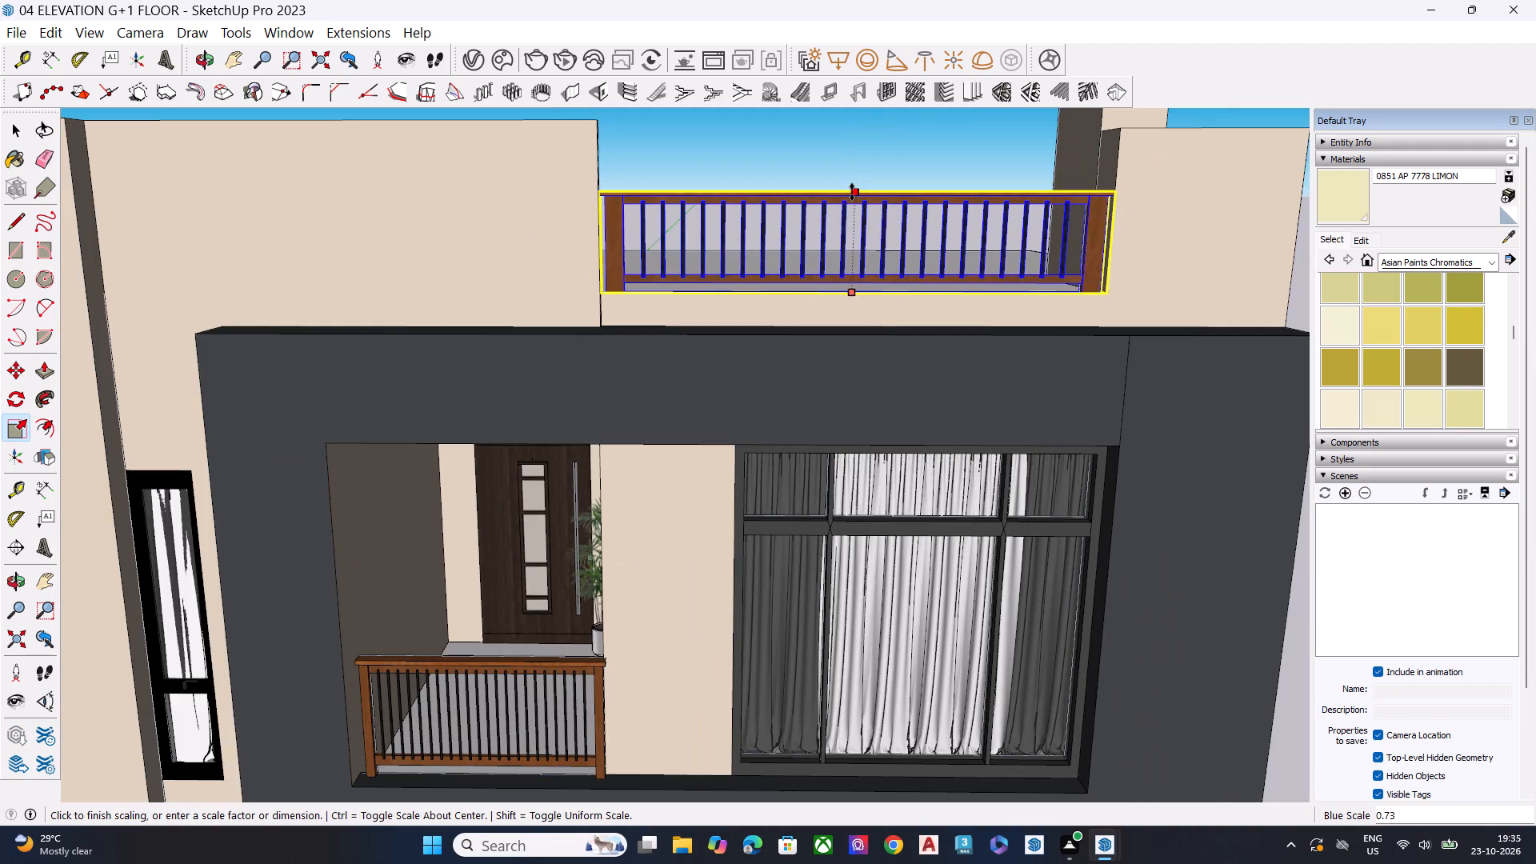
pyautogui.scroll(-5, 857, 172)
pyautogui.scroll(1, 857, 172)
pyautogui.scroll(-8, 857, 172)
pyautogui.scroll(3, 847, 163)
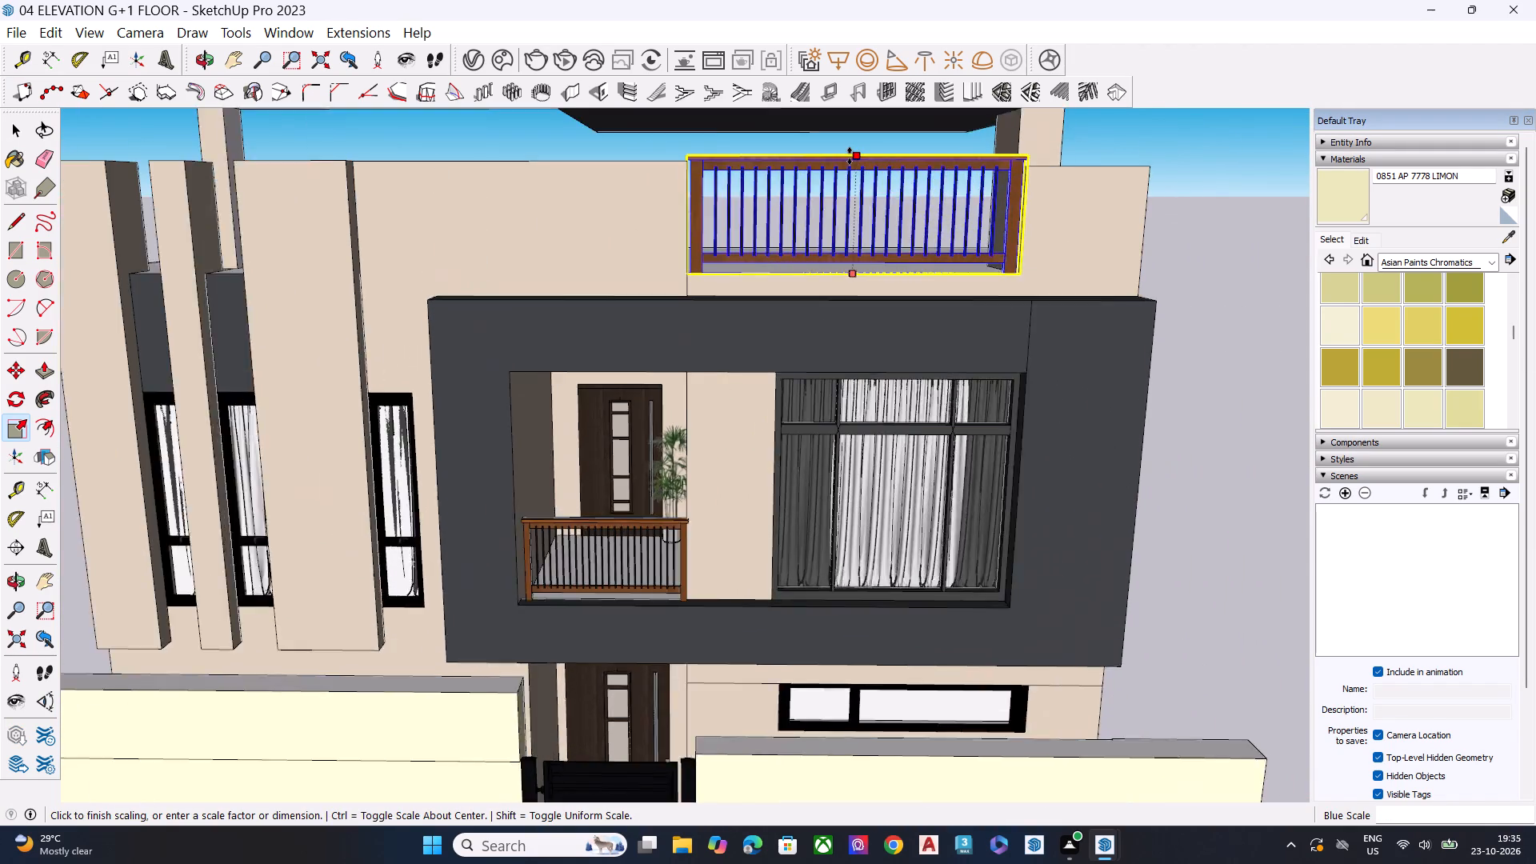
pyautogui.scroll(1, 850, 156)
pyautogui.click(853, 168)
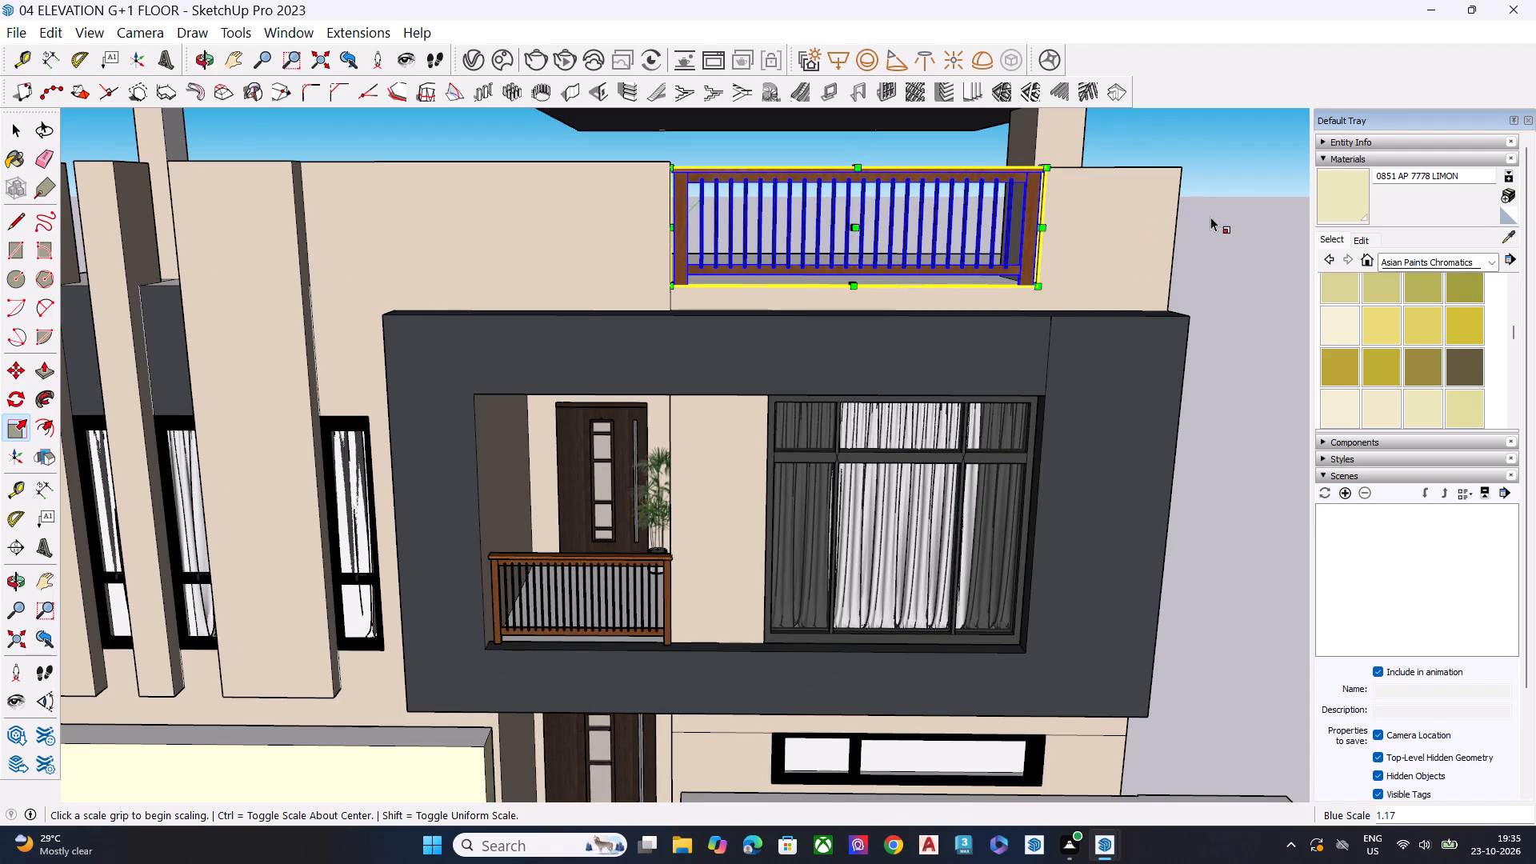
pyautogui.press('space')
pyautogui.click(1182, 230)
# Examine the complete elevation with its terrace railing from the front and the left side.
pyautogui.scroll(-2, 1074, 369)
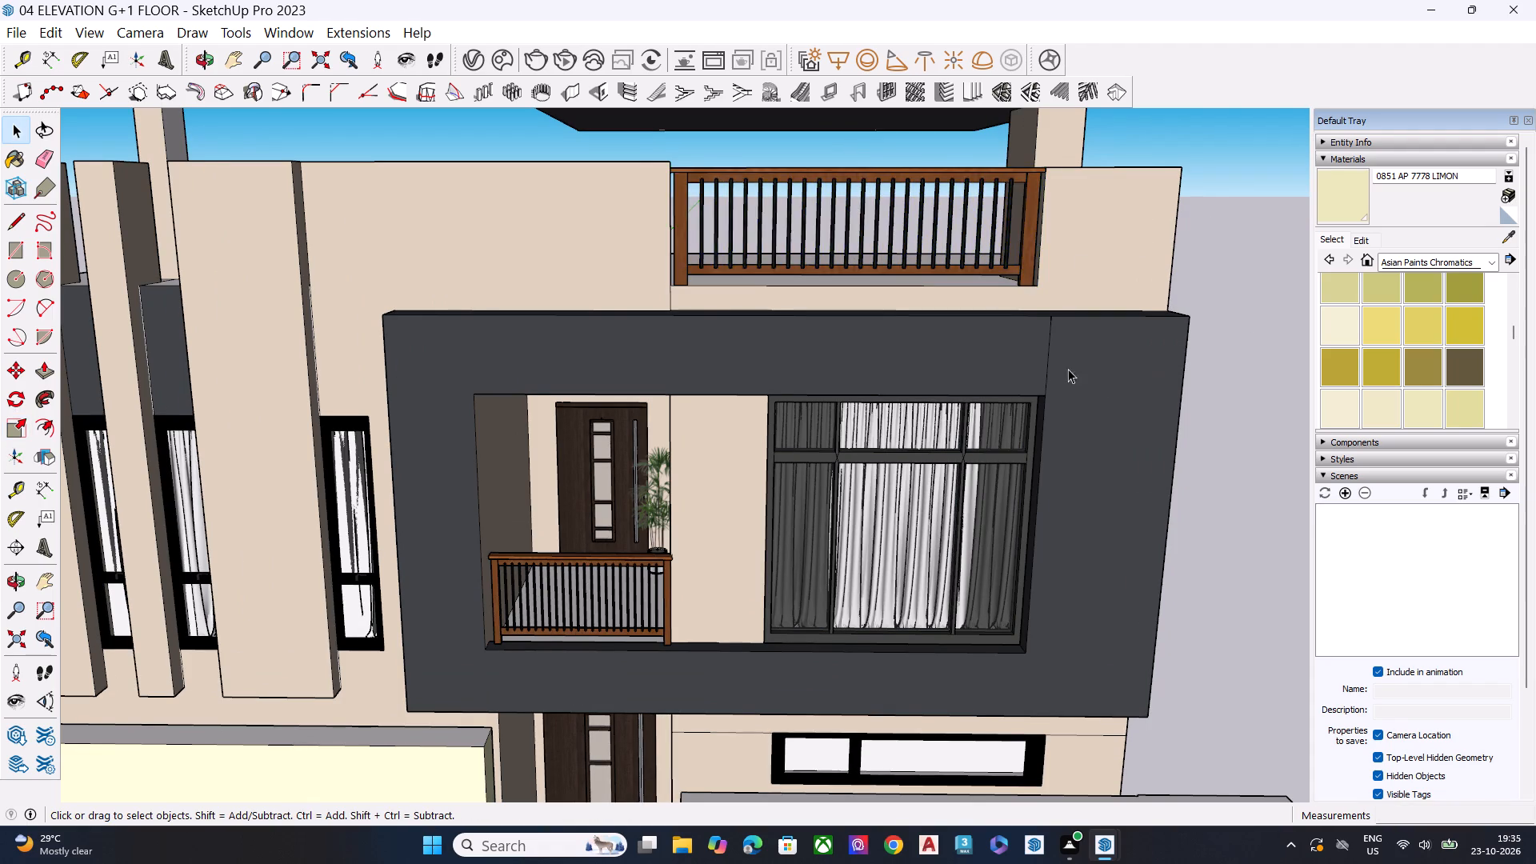
pyautogui.scroll(-5, 1068, 369)
pyautogui.moveTo(910, 474); pyautogui.dragTo(906, 394, button='middle')
pyautogui.scroll(-4, 877, 396)
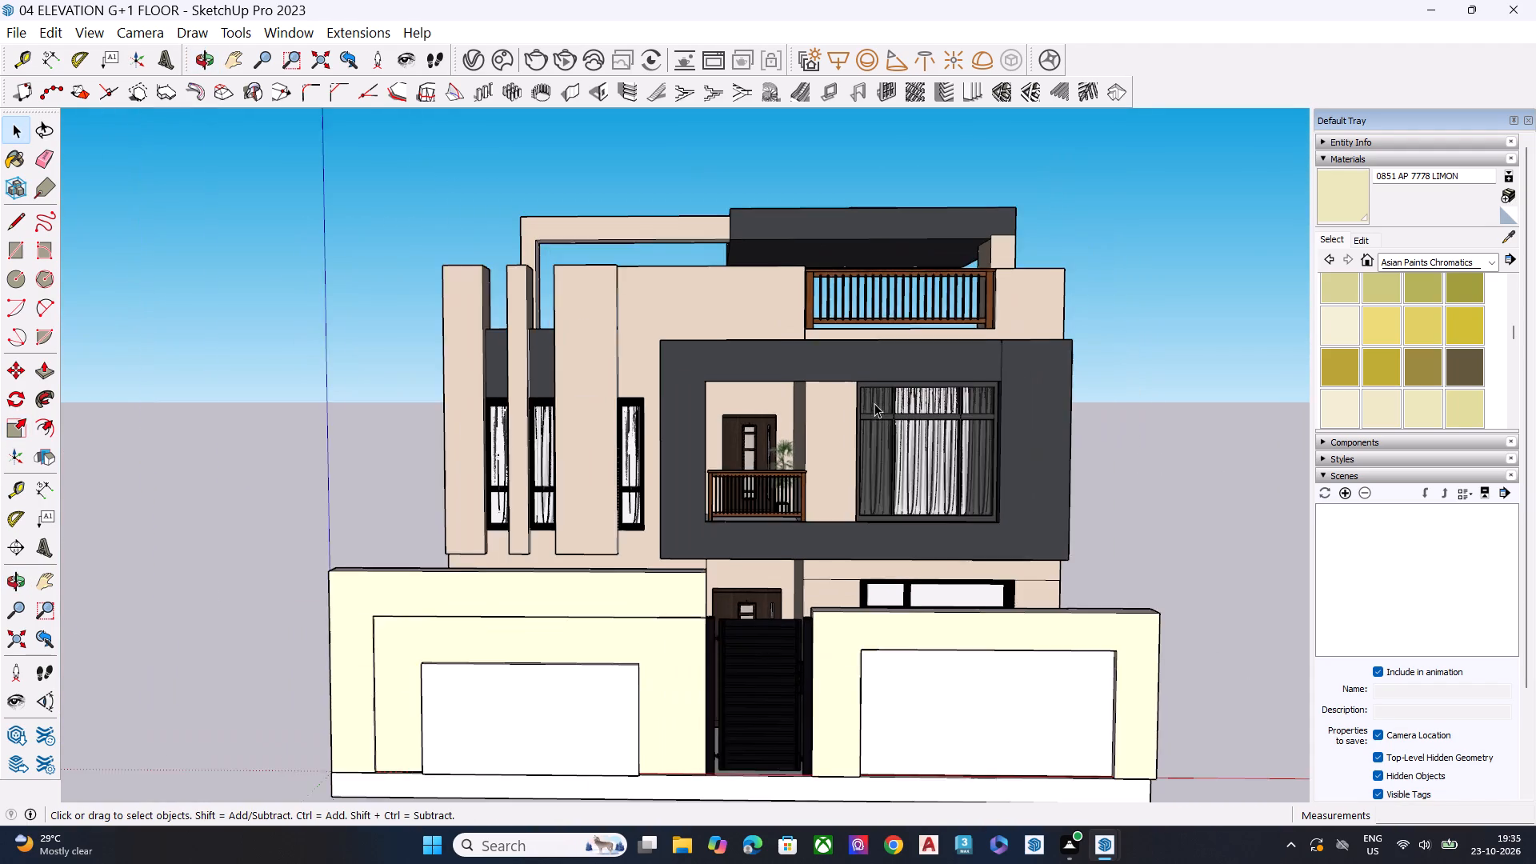
pyautogui.scroll(2, 828, 541)
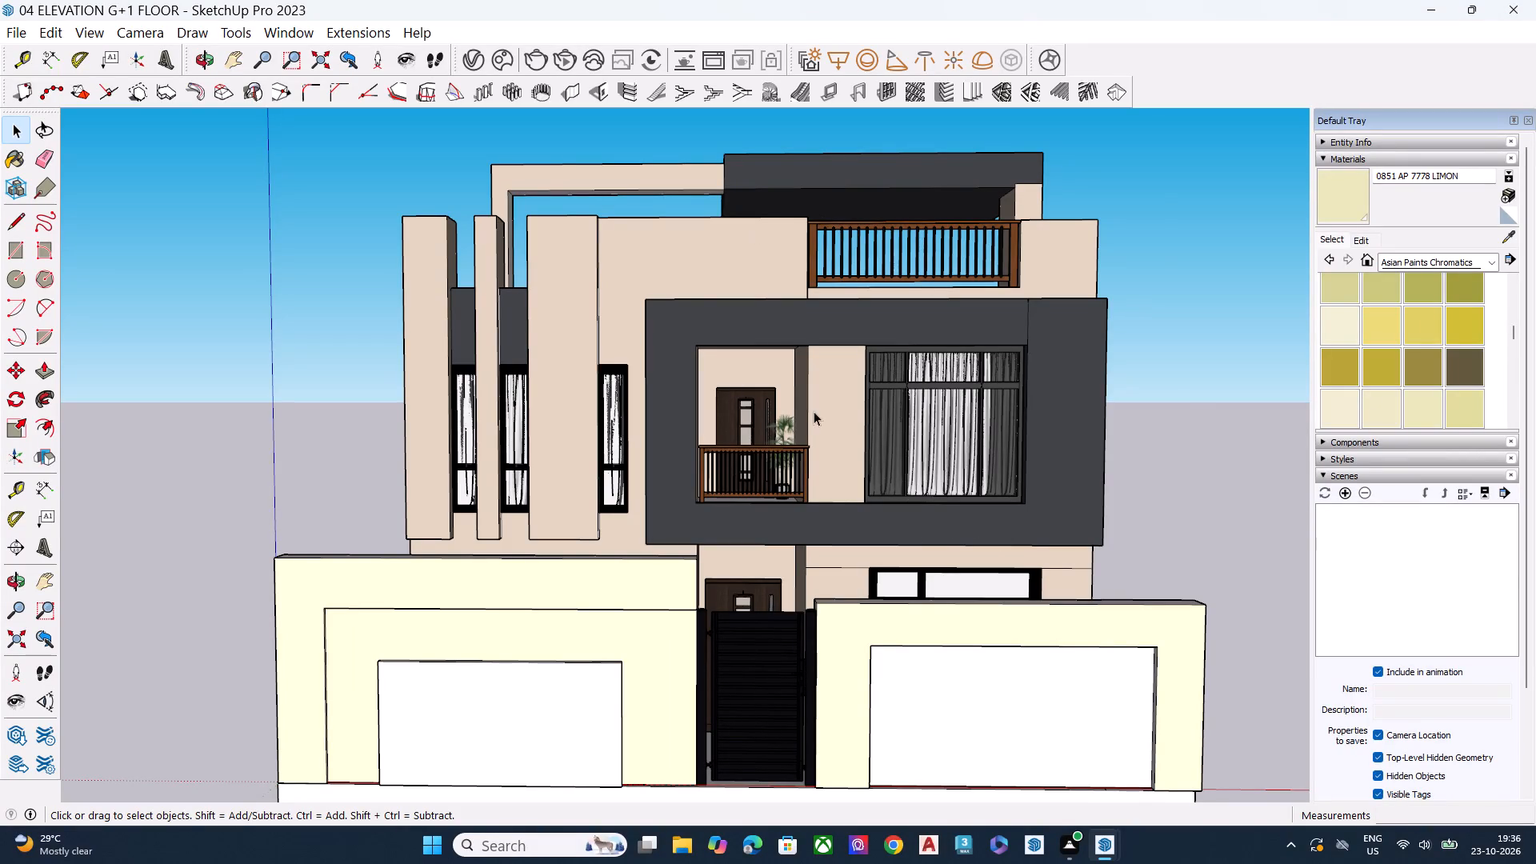
pyautogui.scroll(-5, 812, 409)
pyautogui.moveTo(858, 473); pyautogui.dragTo(1026, 505, button='middle')
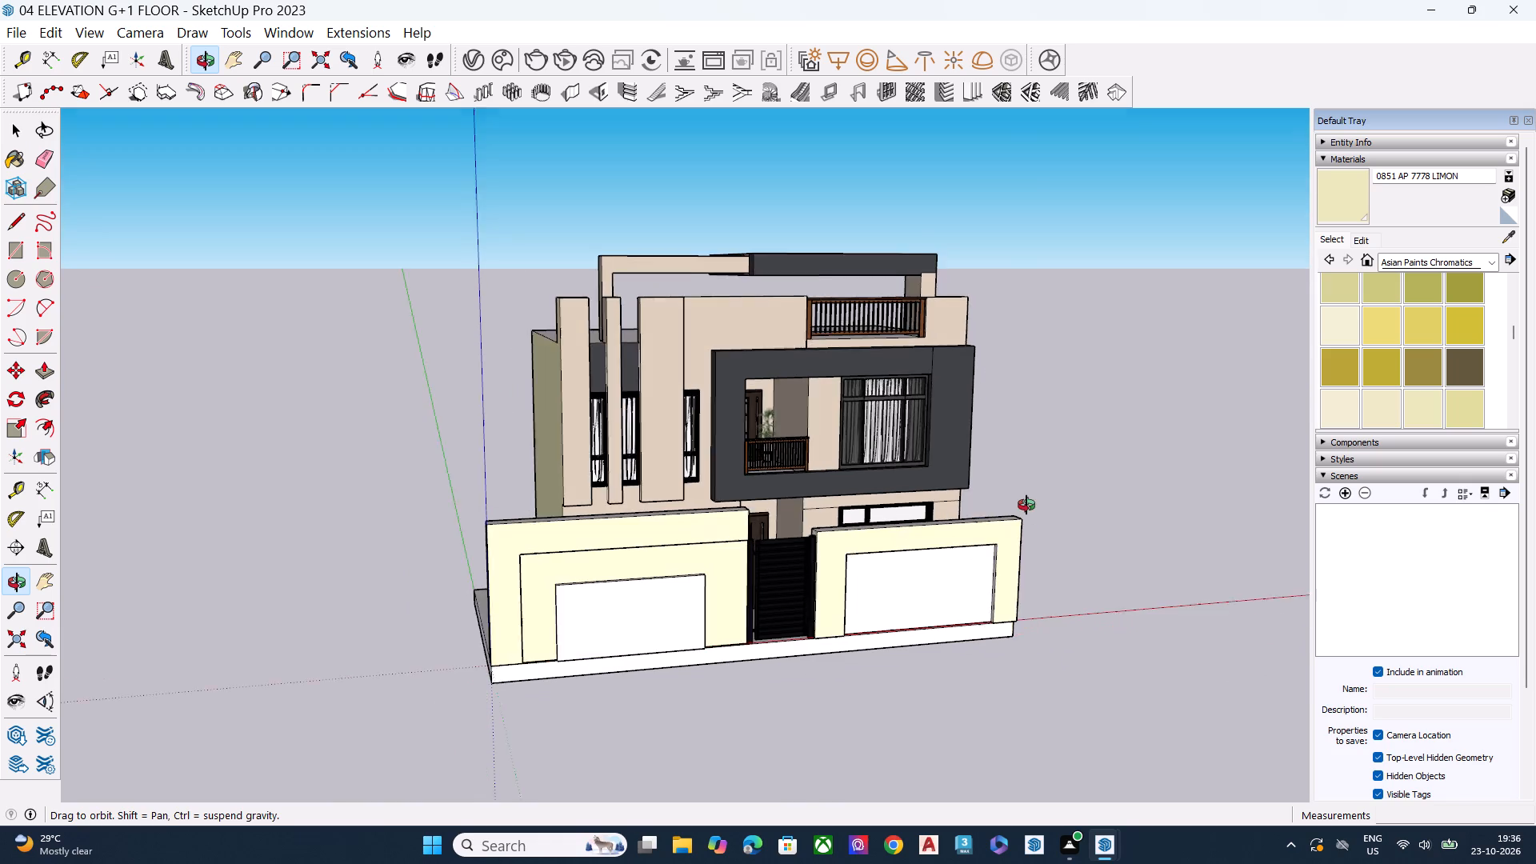
# Paint the recessed panels on both sides of the boundary wall gate with 0848 AP 9853 Moss Mud-N.
pyautogui.moveTo(1026, 505); pyautogui.dragTo(1089, 374, button='middle')
pyautogui.scroll(1, 725, 654)
pyautogui.scroll(-1, 722, 655)
pyautogui.scroll(4, 686, 662)
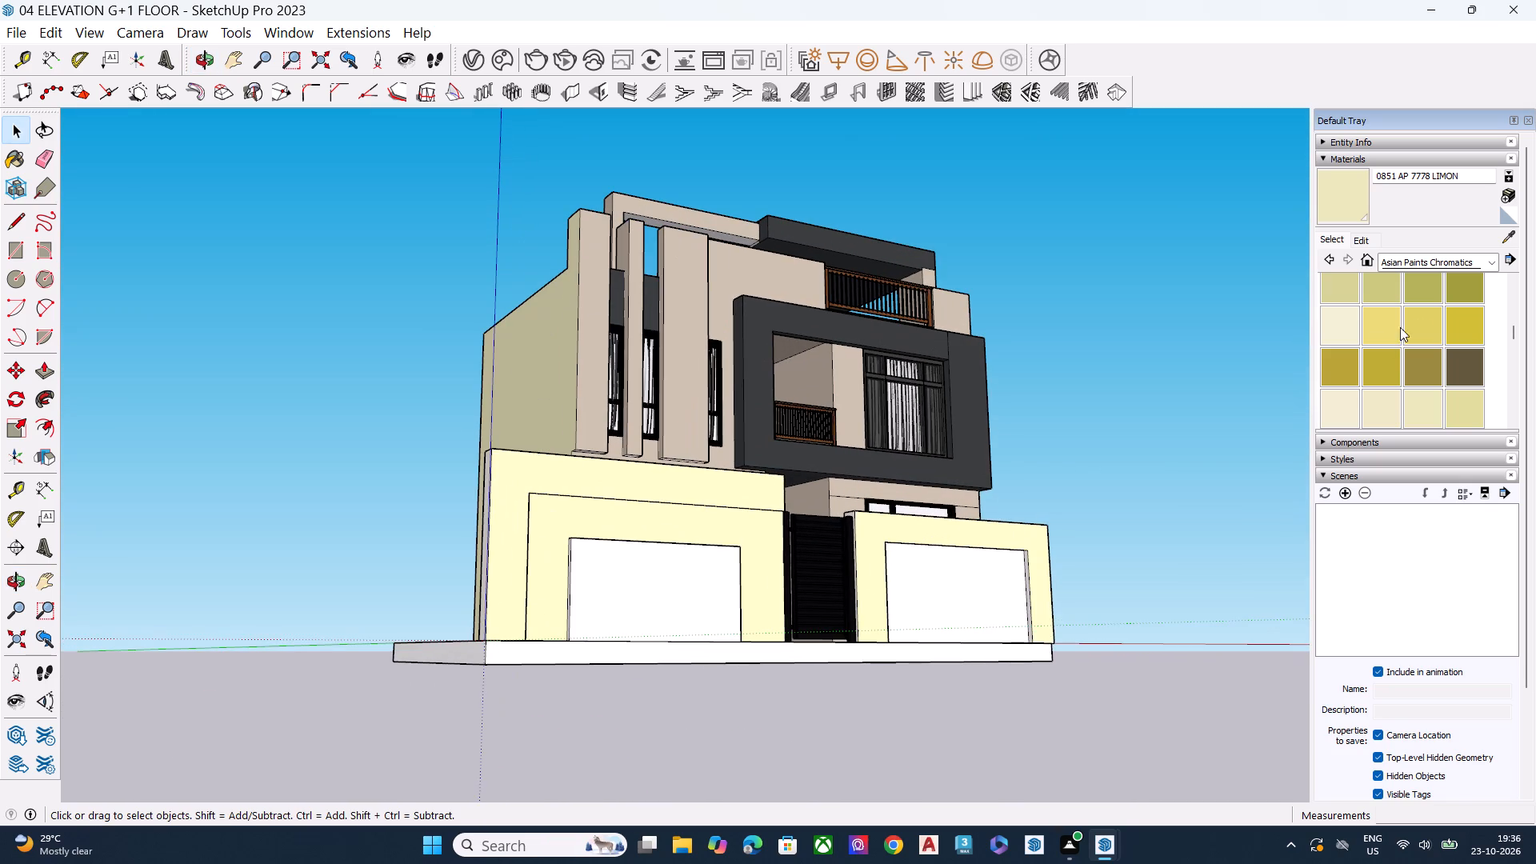
pyautogui.click(1454, 369)
pyautogui.click(687, 597)
pyautogui.click(999, 578)
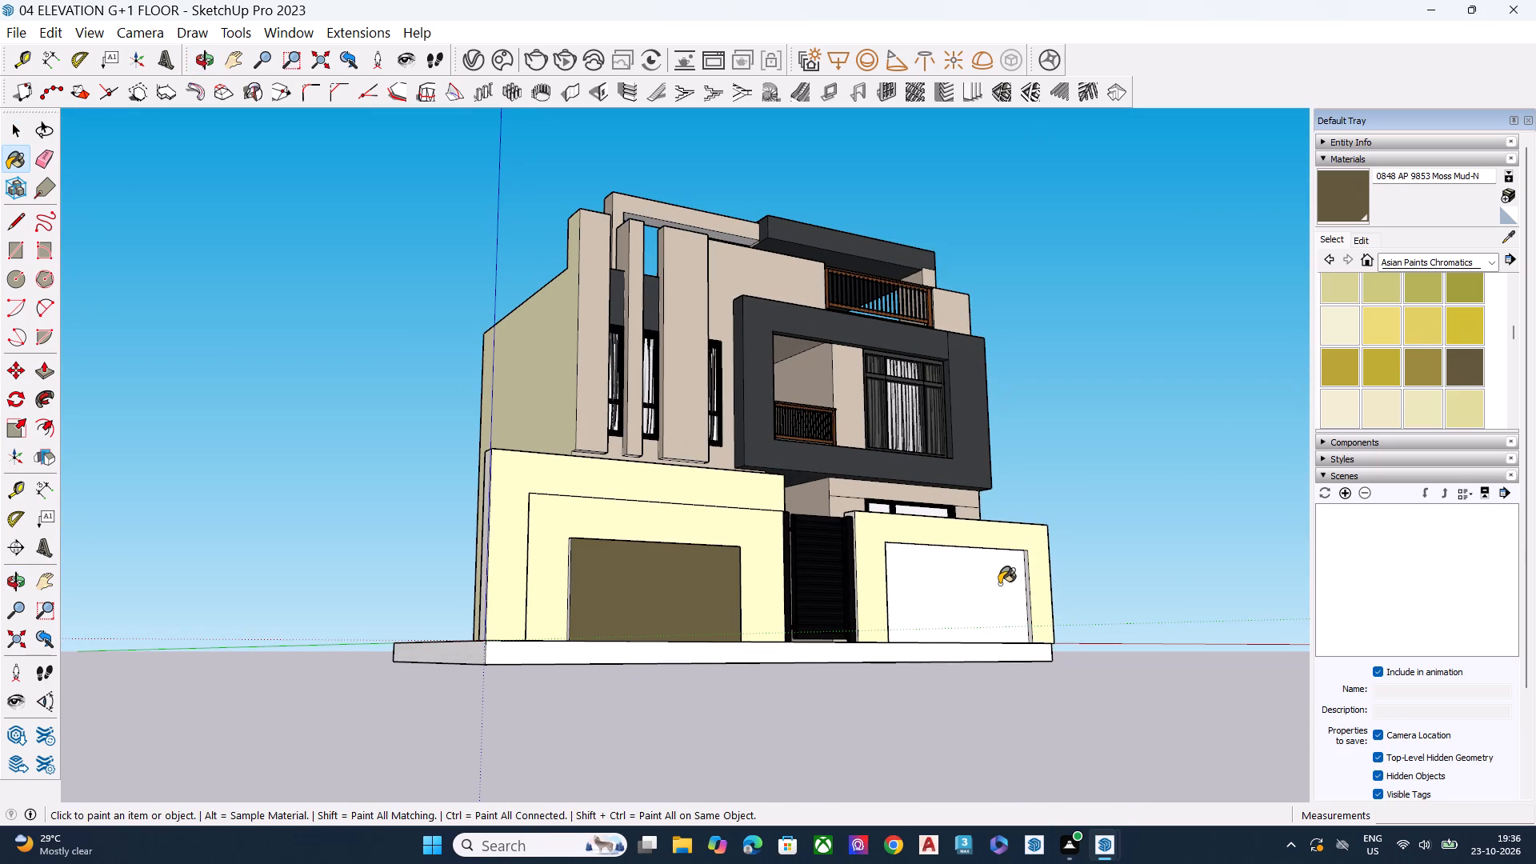
pyautogui.moveTo(1082, 654); pyautogui.dragTo(762, 678, button='middle')
pyautogui.press('space')
pyautogui.press('space')
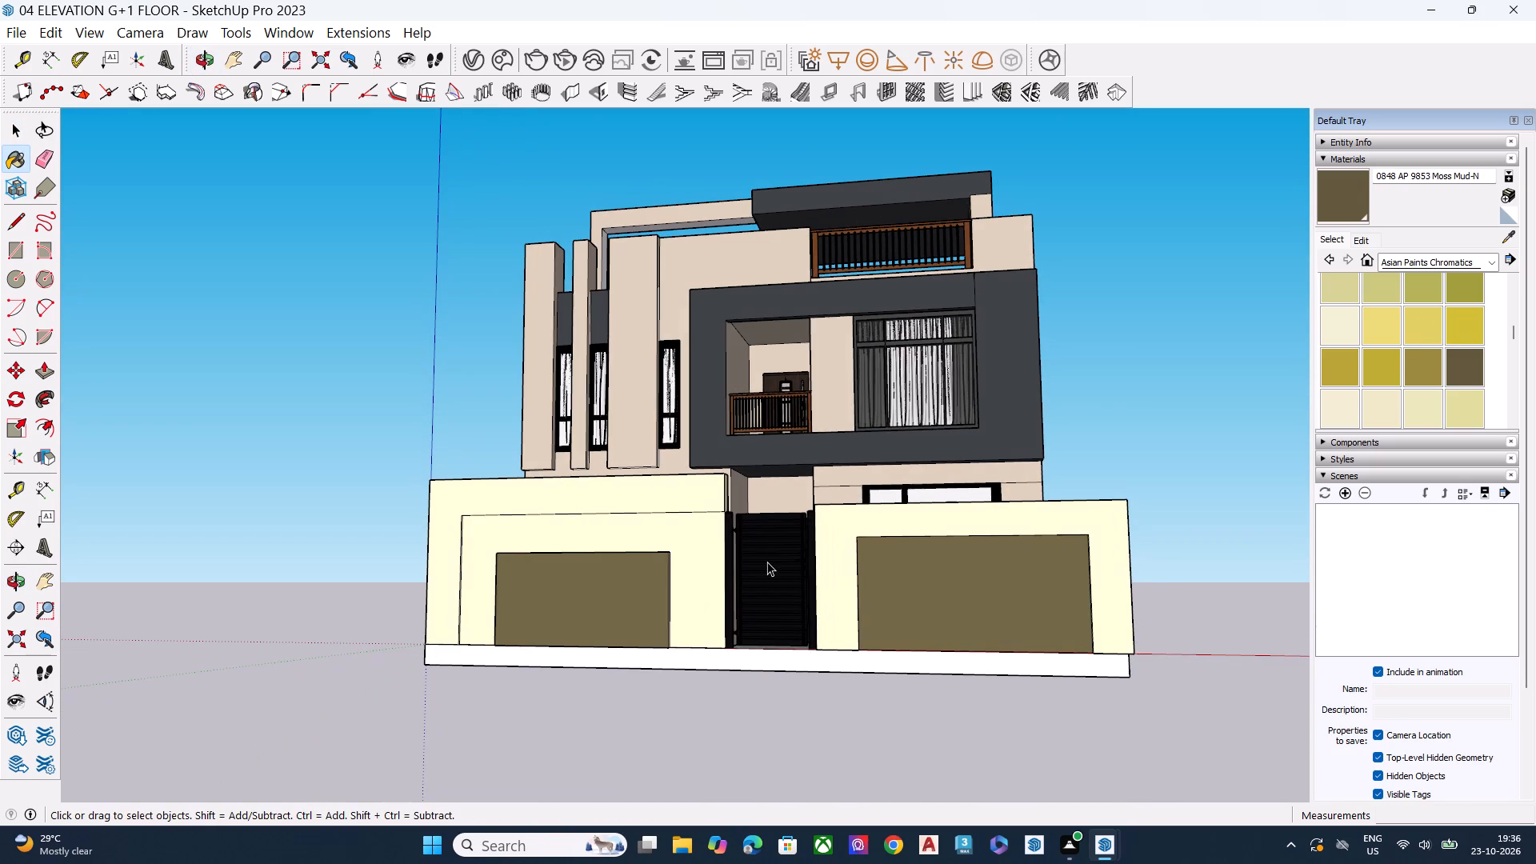
pyautogui.press('space')
# Add a scene capturing the whole house elevation straight from the front, from the roof frame to the boundary wall.
pyautogui.scroll(5, 726, 539)
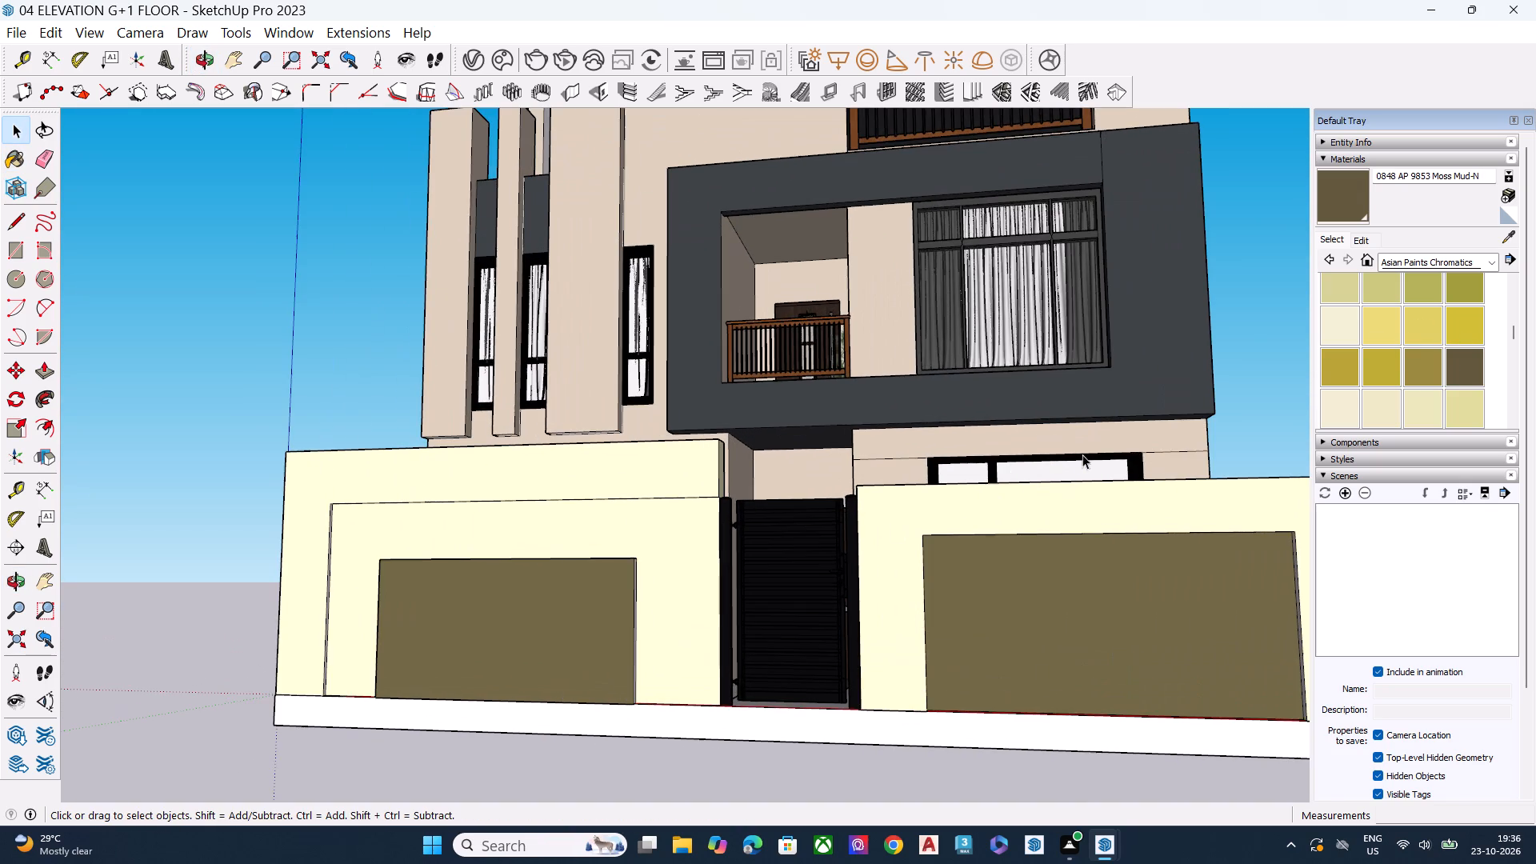
pyautogui.scroll(-7, 841, 434)
pyautogui.moveTo(794, 491); pyautogui.dragTo(878, 549, button='middle')
pyautogui.click(1067, 412)
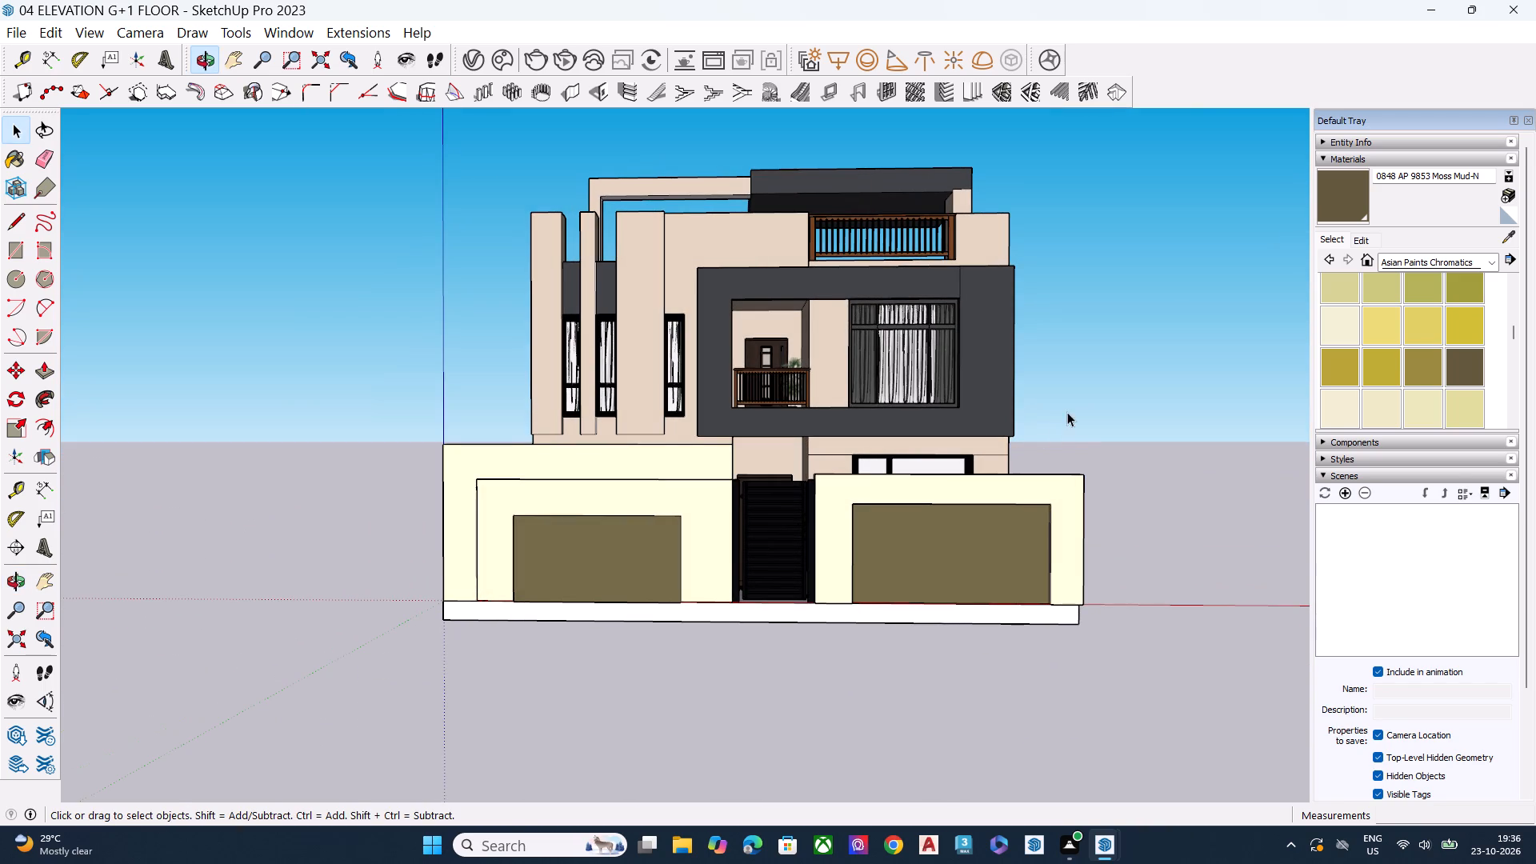
pyautogui.click(965, 146)
pyautogui.click(1082, 240)
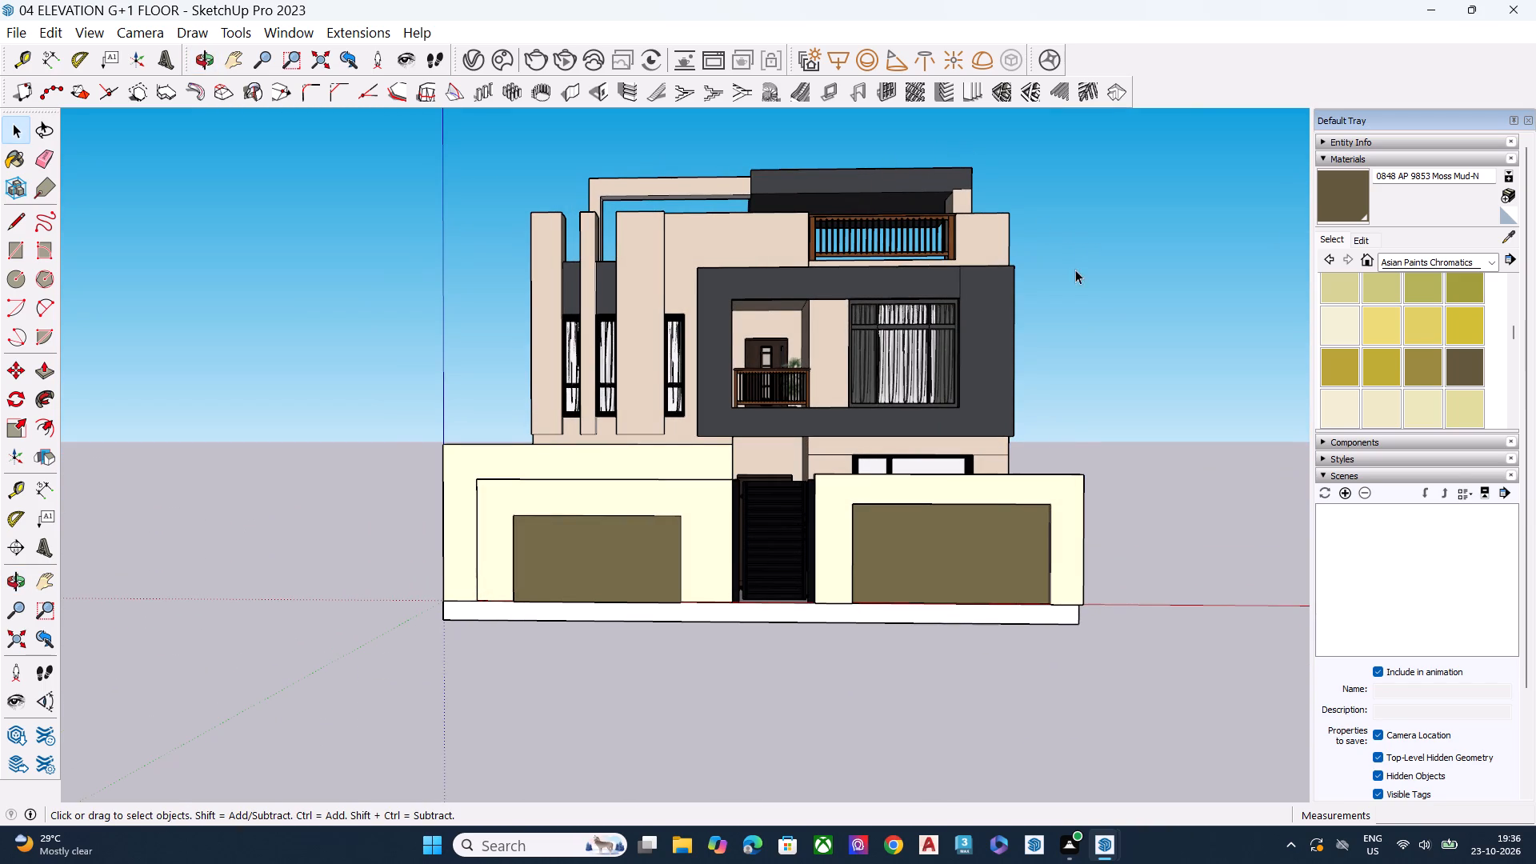
pyautogui.scroll(2, 1104, 281)
pyautogui.press('h')
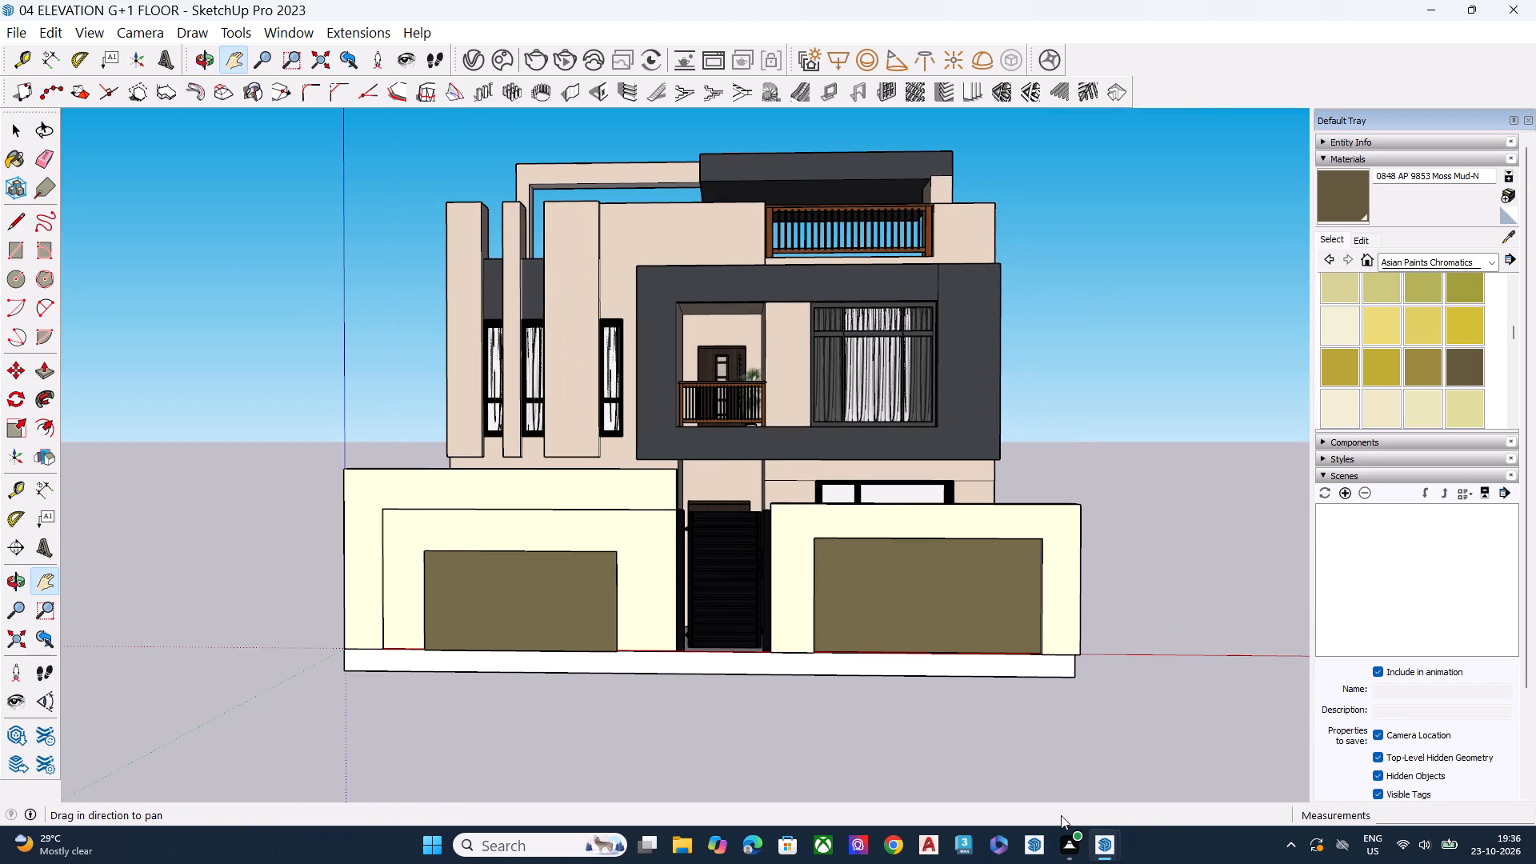
pyautogui.moveTo(646, 435); pyautogui.dragTo(676, 487)
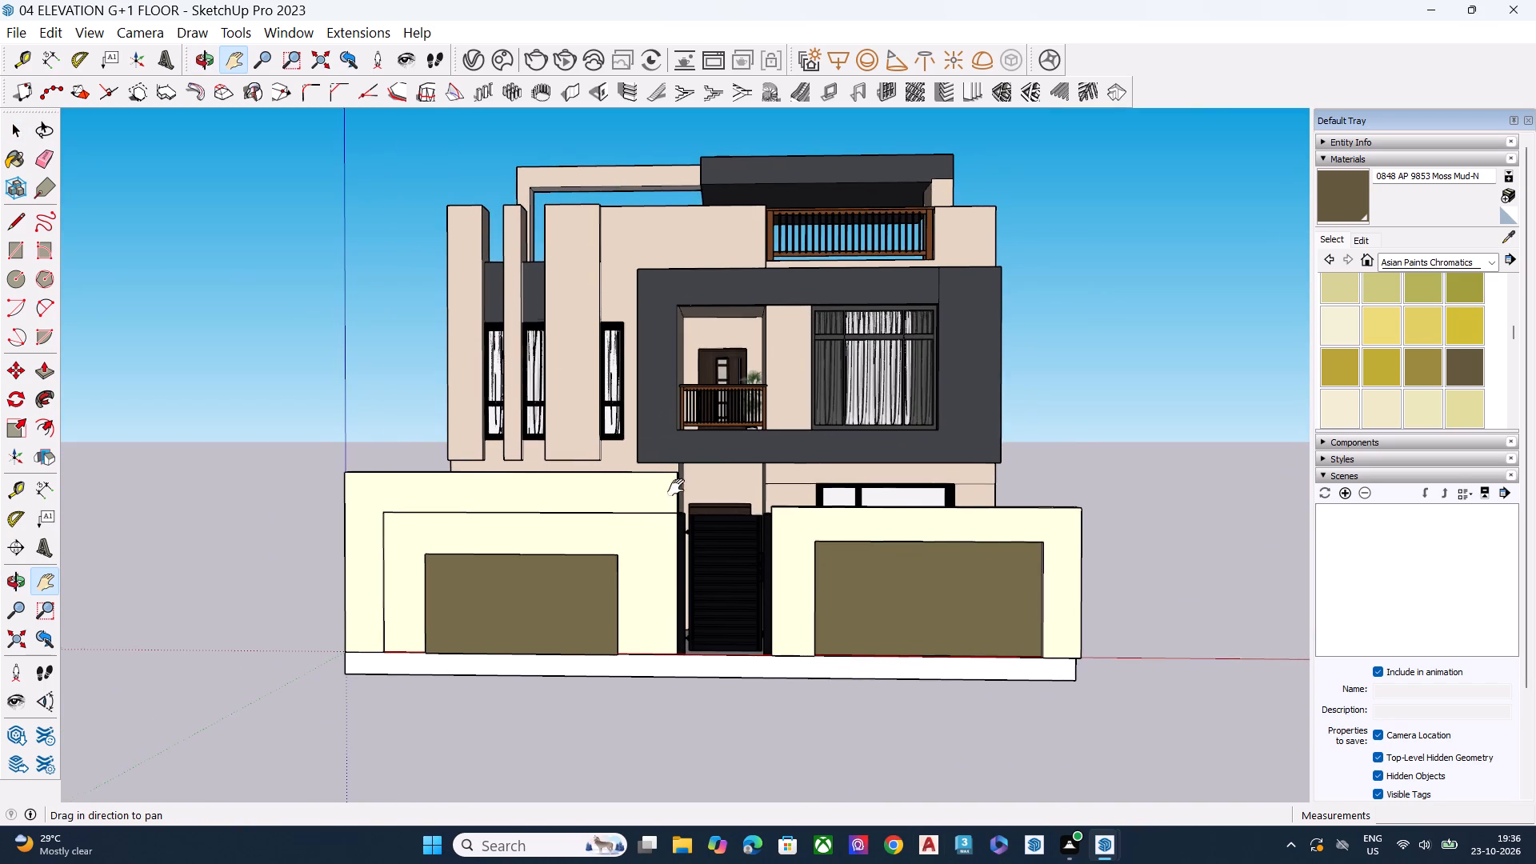
pyautogui.moveTo(676, 487); pyautogui.dragTo(636, 488)
pyautogui.moveTo(752, 504); pyautogui.dragTo(775, 500, button='middle')
pyautogui.scroll(1, 775, 490)
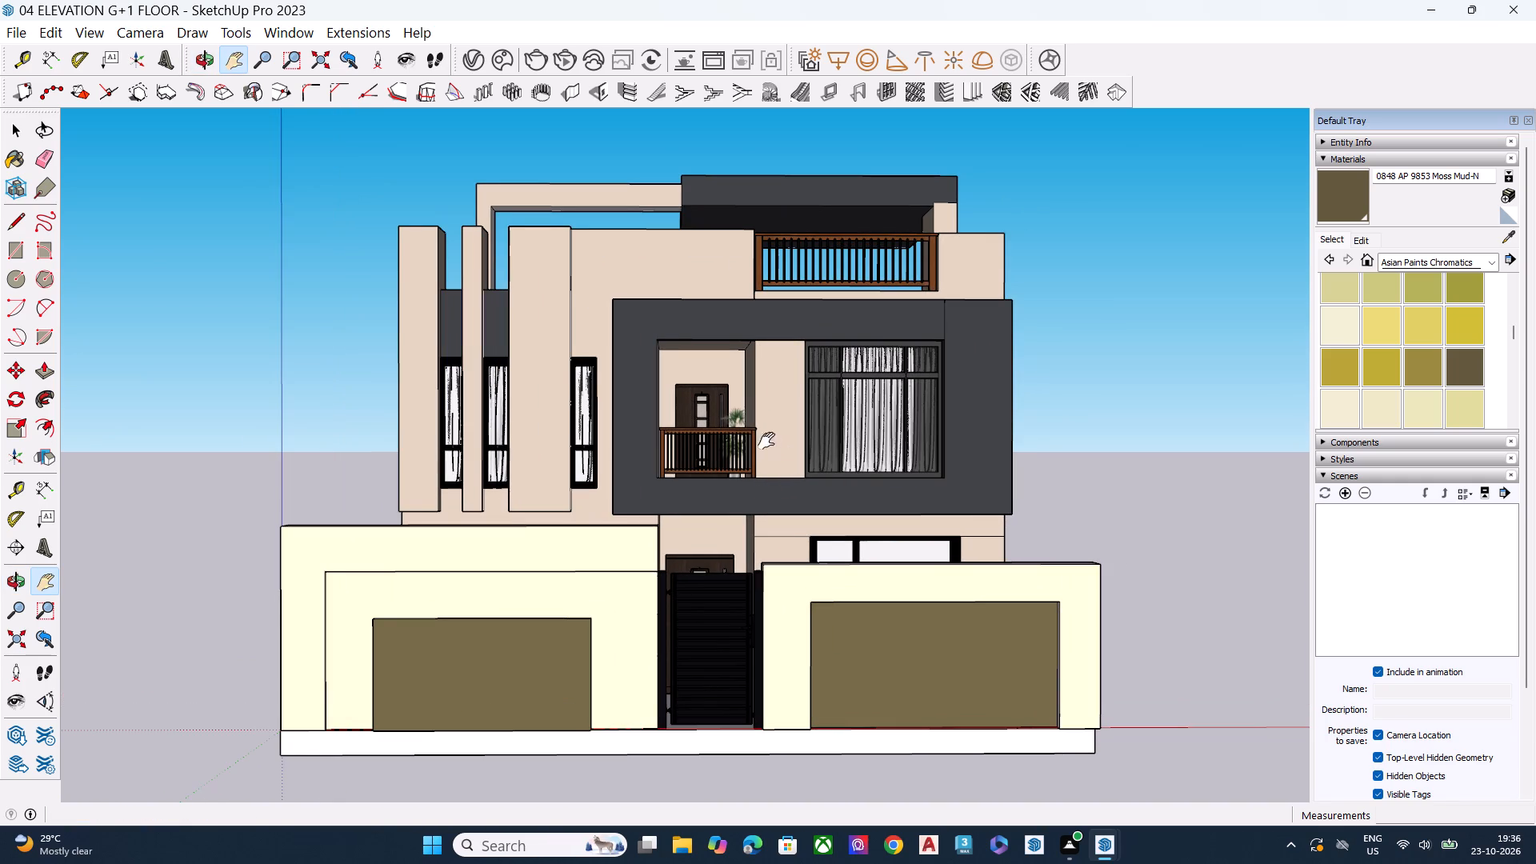
pyautogui.moveTo(766, 441); pyautogui.dragTo(712, 451)
pyautogui.scroll(1, 639, 475)
pyautogui.moveTo(622, 480); pyautogui.dragTo(622, 480)
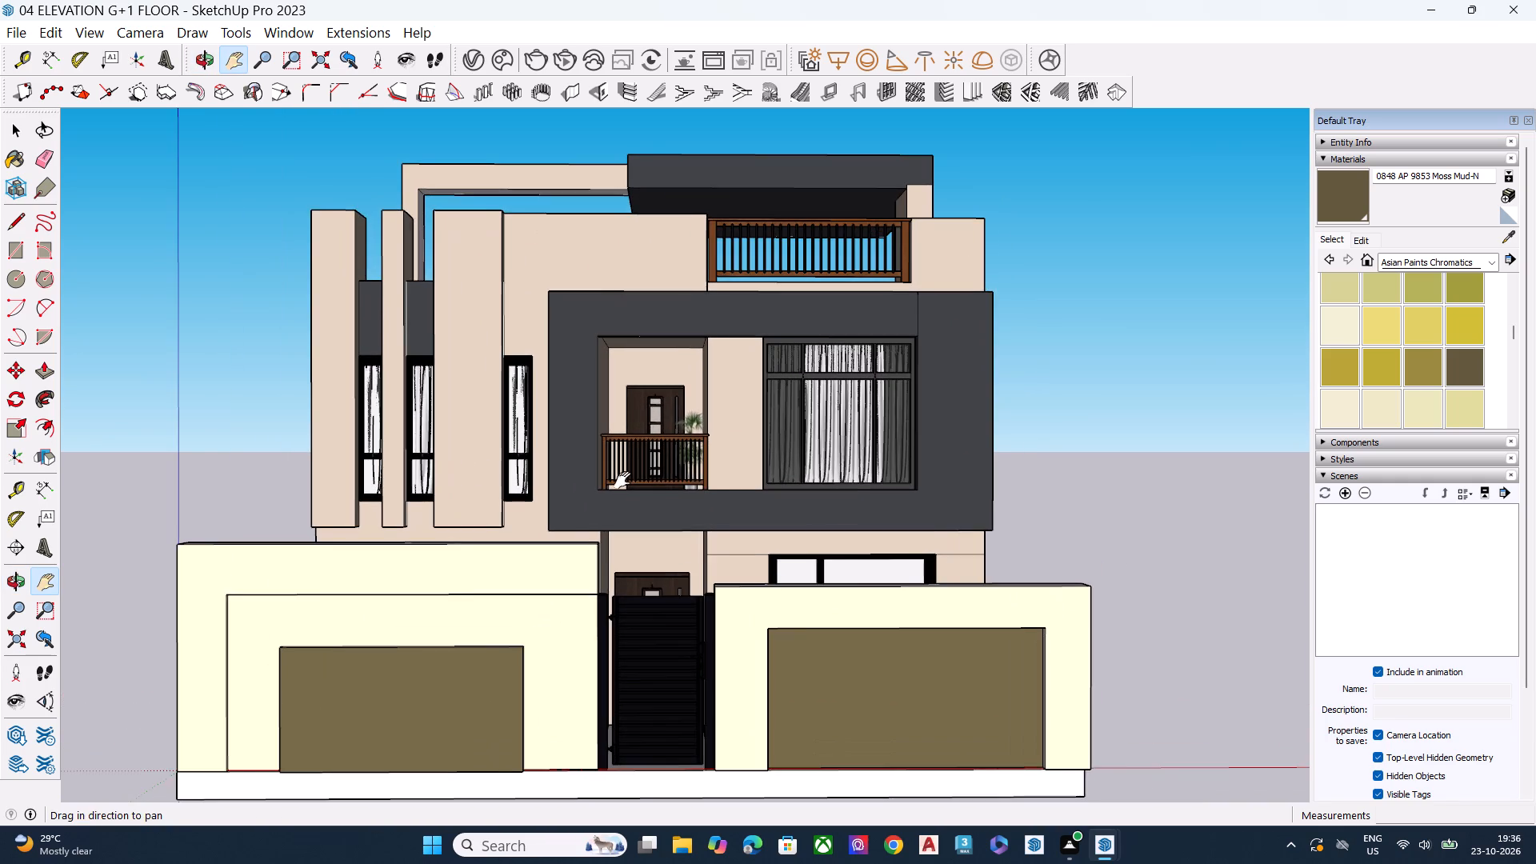
pyautogui.moveTo(622, 480); pyautogui.dragTo(698, 504)
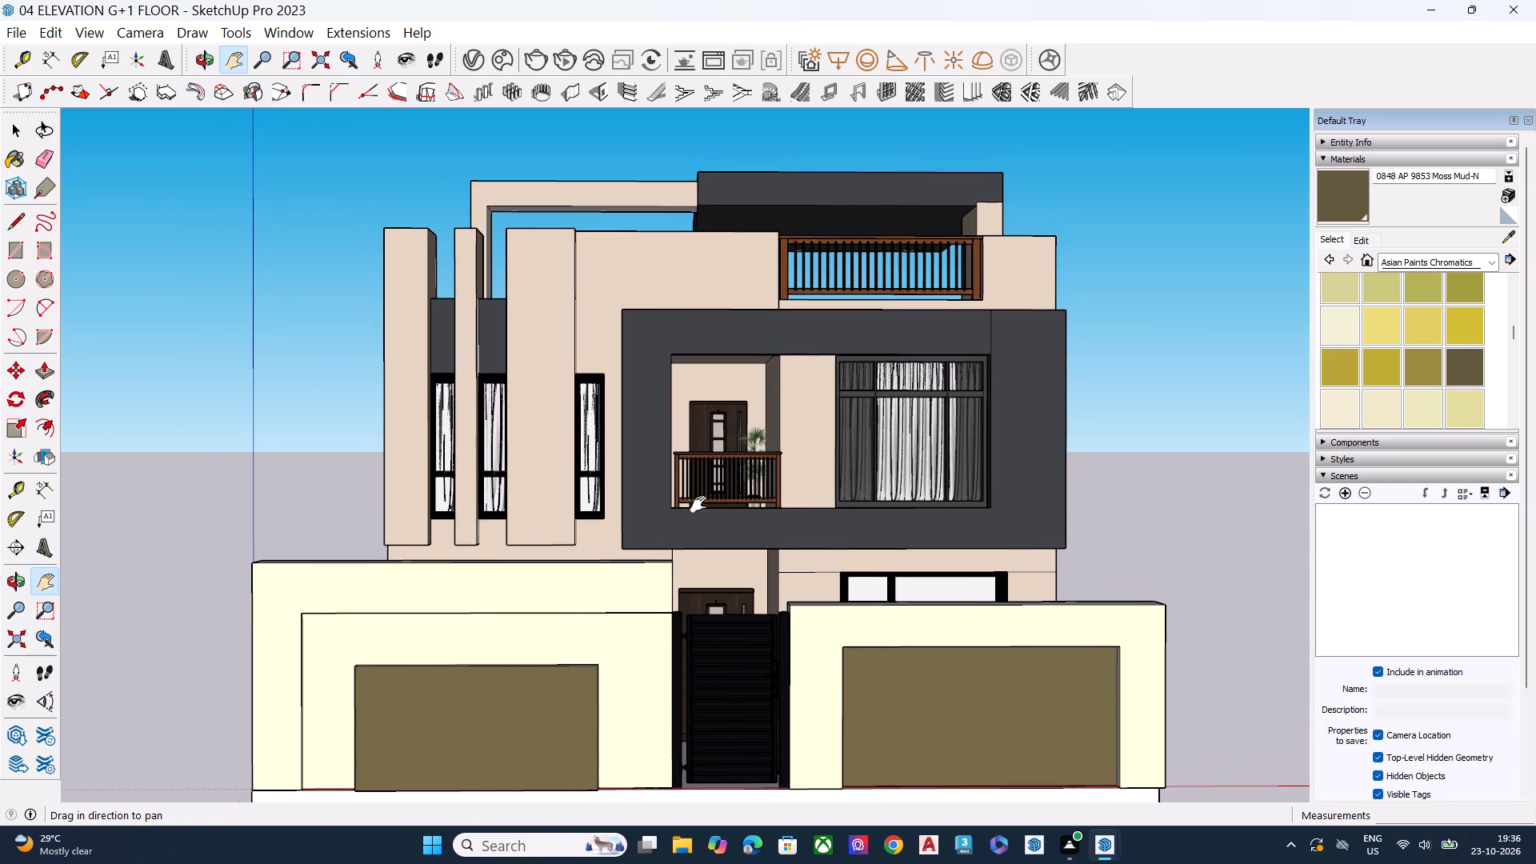
pyautogui.moveTo(698, 504); pyautogui.dragTo(683, 505)
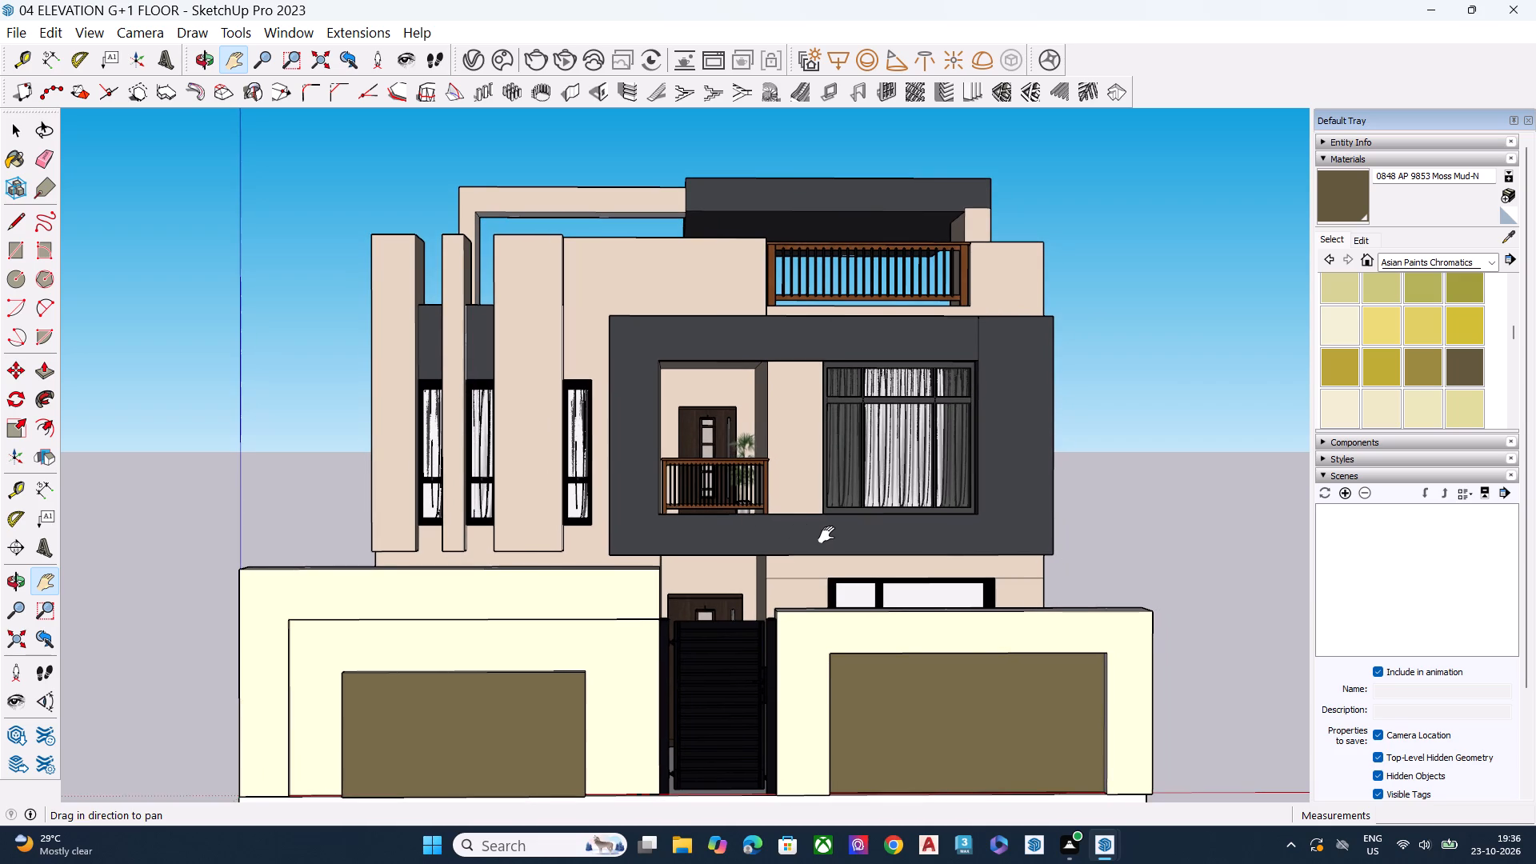
pyautogui.press('space')
pyautogui.press('space')
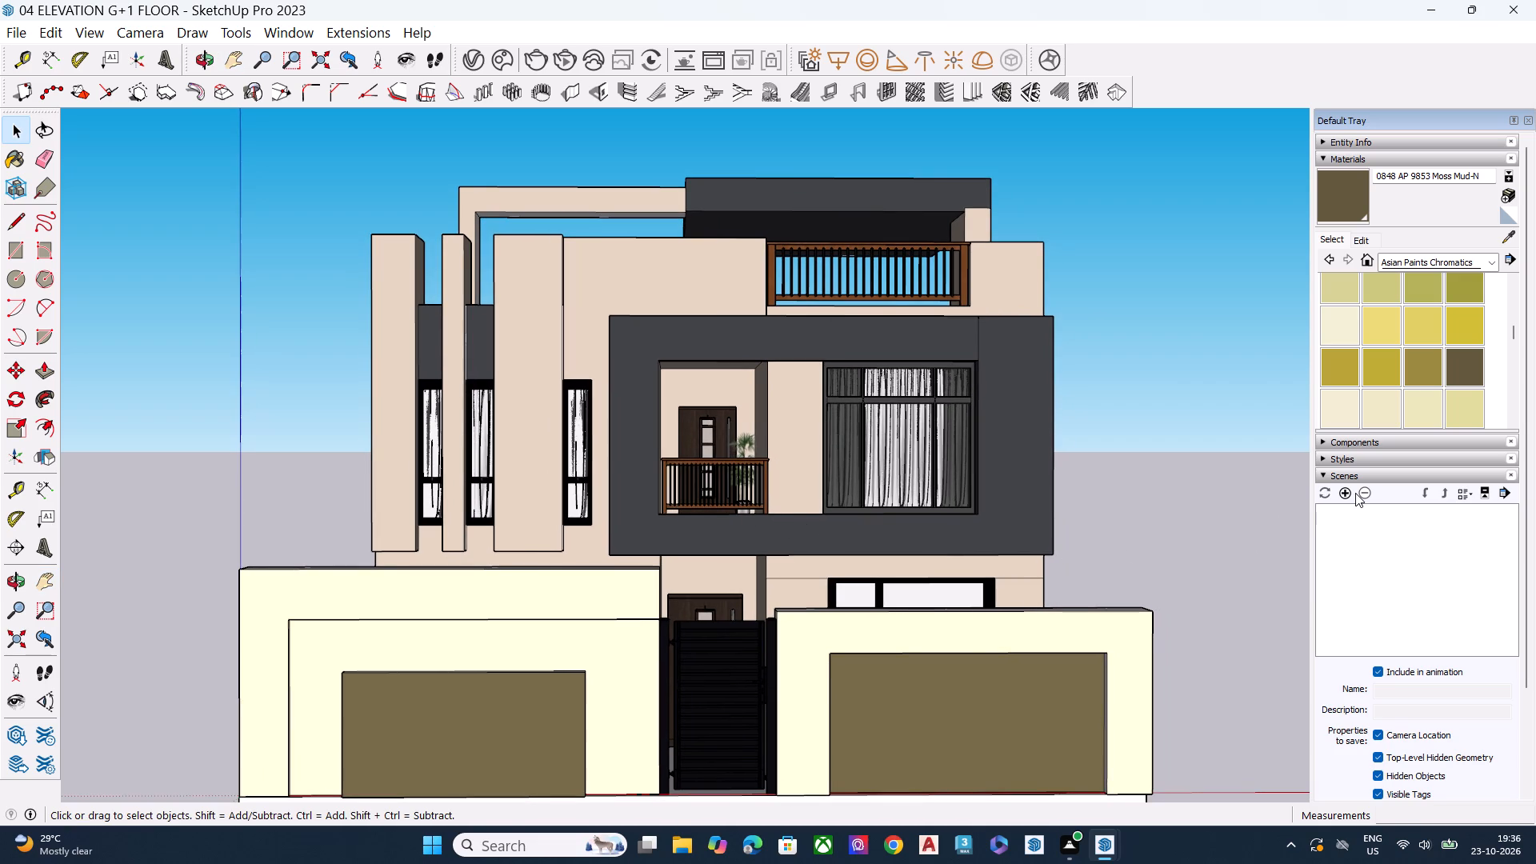
pyautogui.click(1343, 494)
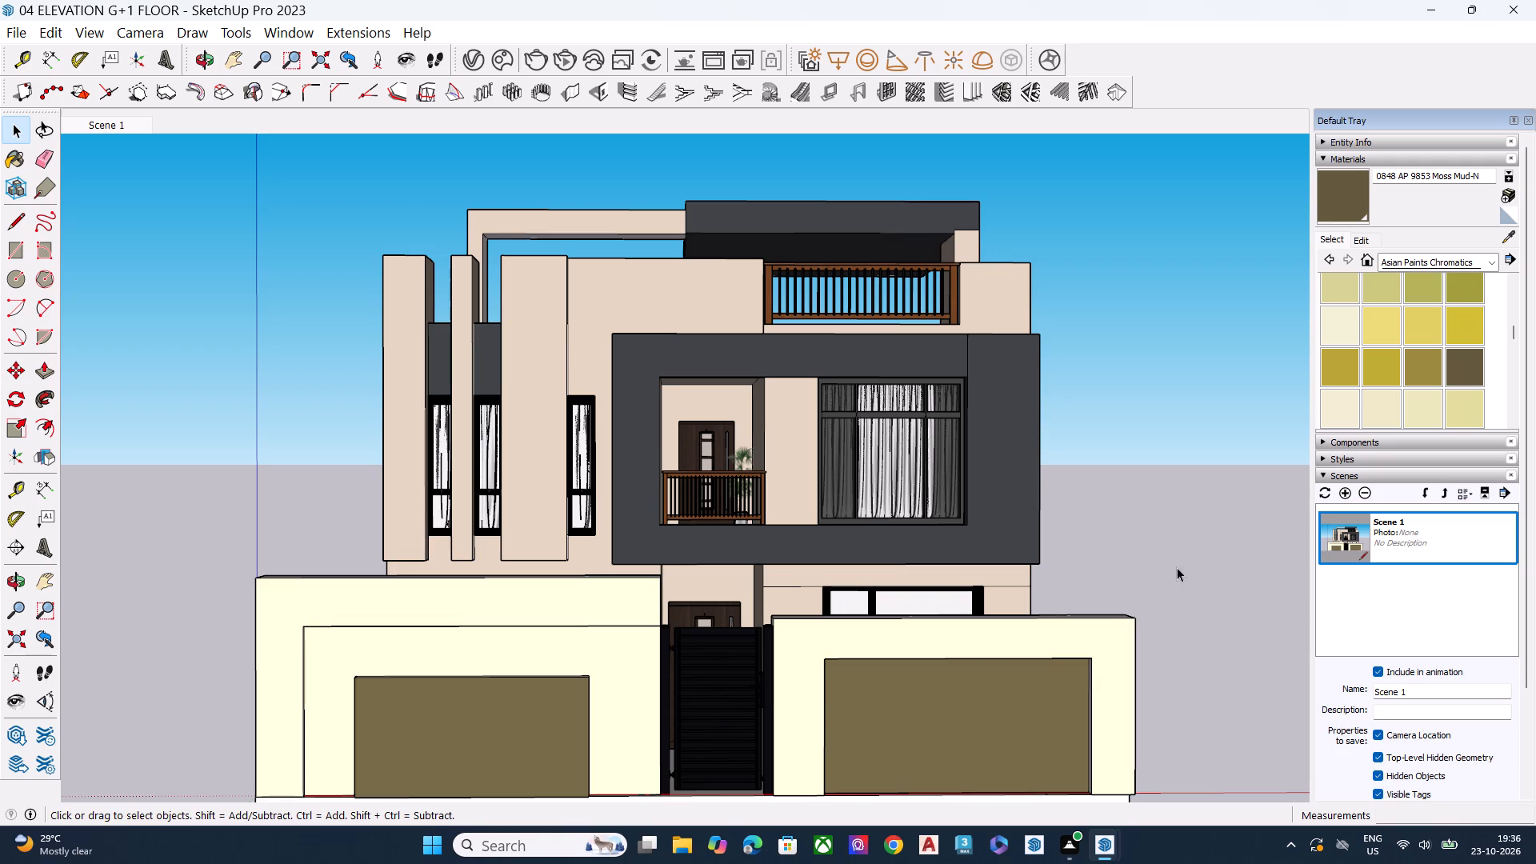
# Add a second scene with a closer front view of the upper floors, centred on the dark balcony frame.
pyautogui.scroll(4, 760, 489)
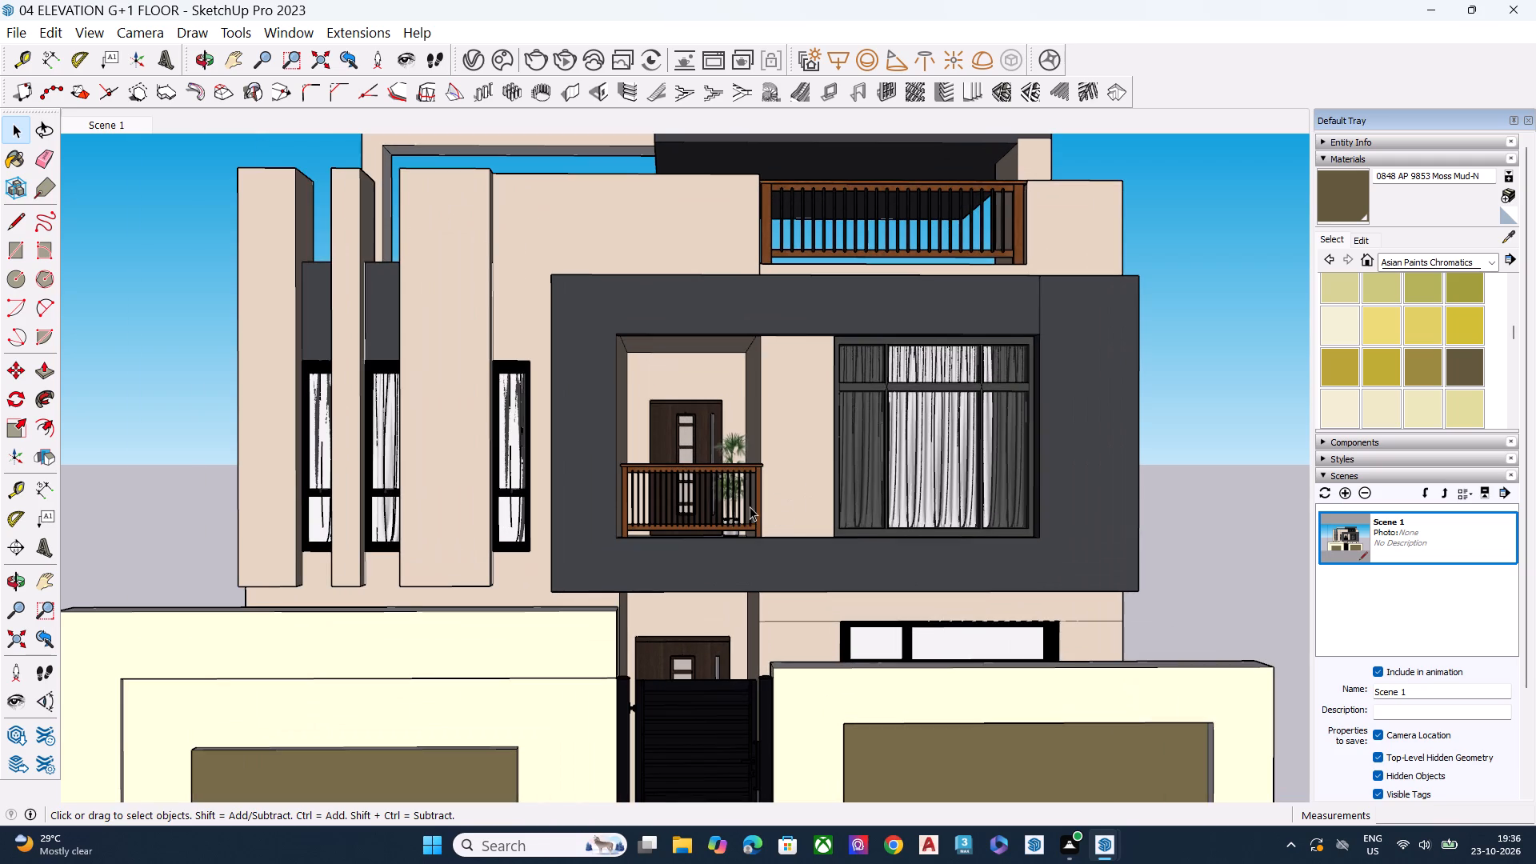
pyautogui.press('h')
pyautogui.moveTo(766, 415); pyautogui.dragTo(767, 472)
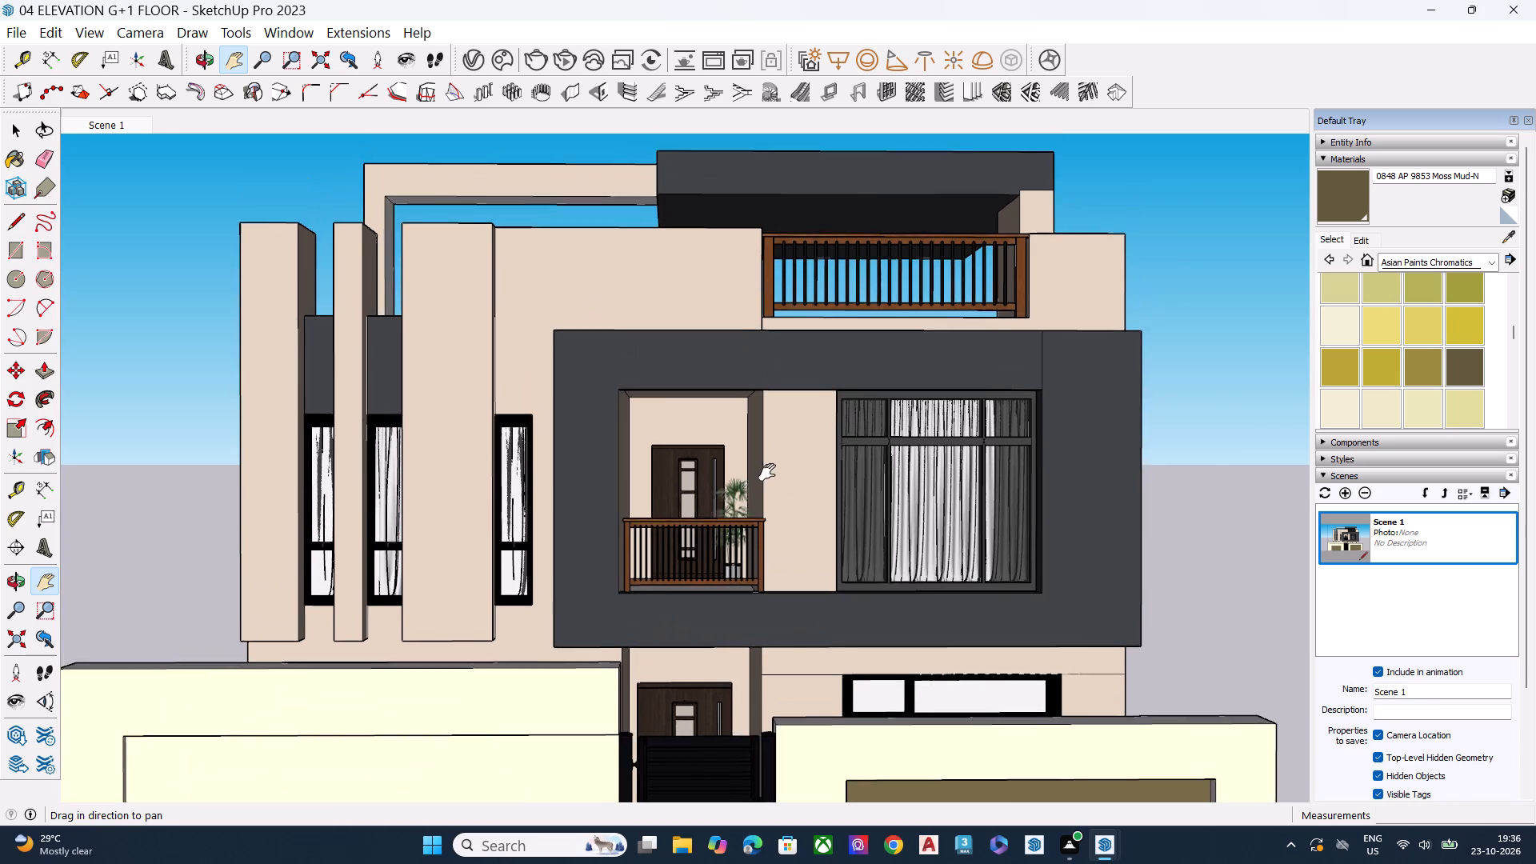
pyautogui.moveTo(767, 472); pyautogui.dragTo(769, 490)
pyautogui.scroll(1, 710, 482)
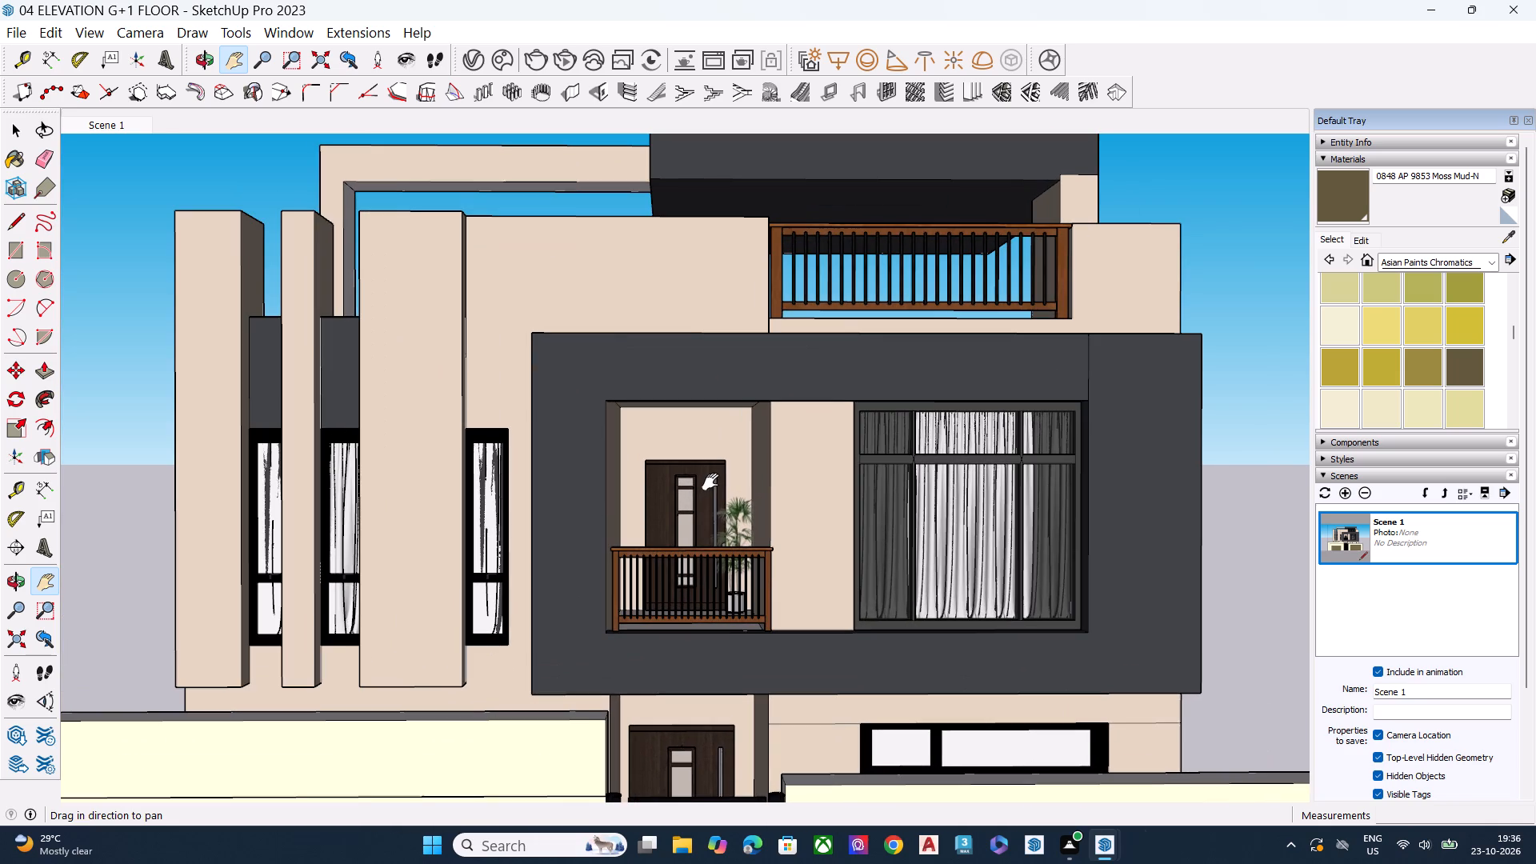
pyautogui.moveTo(710, 482); pyautogui.dragTo(728, 478)
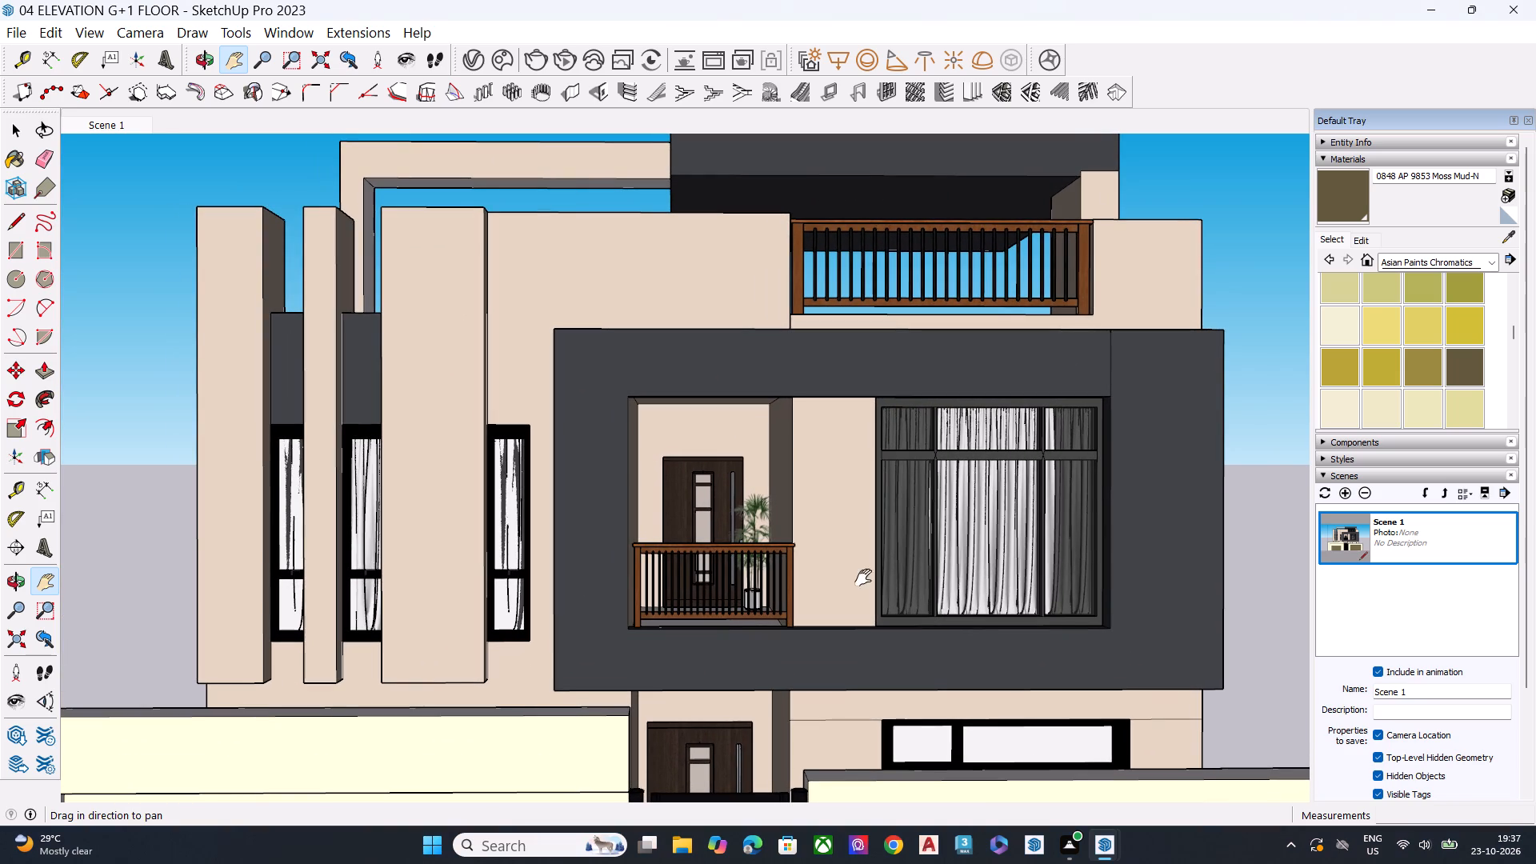
pyautogui.click(1344, 494)
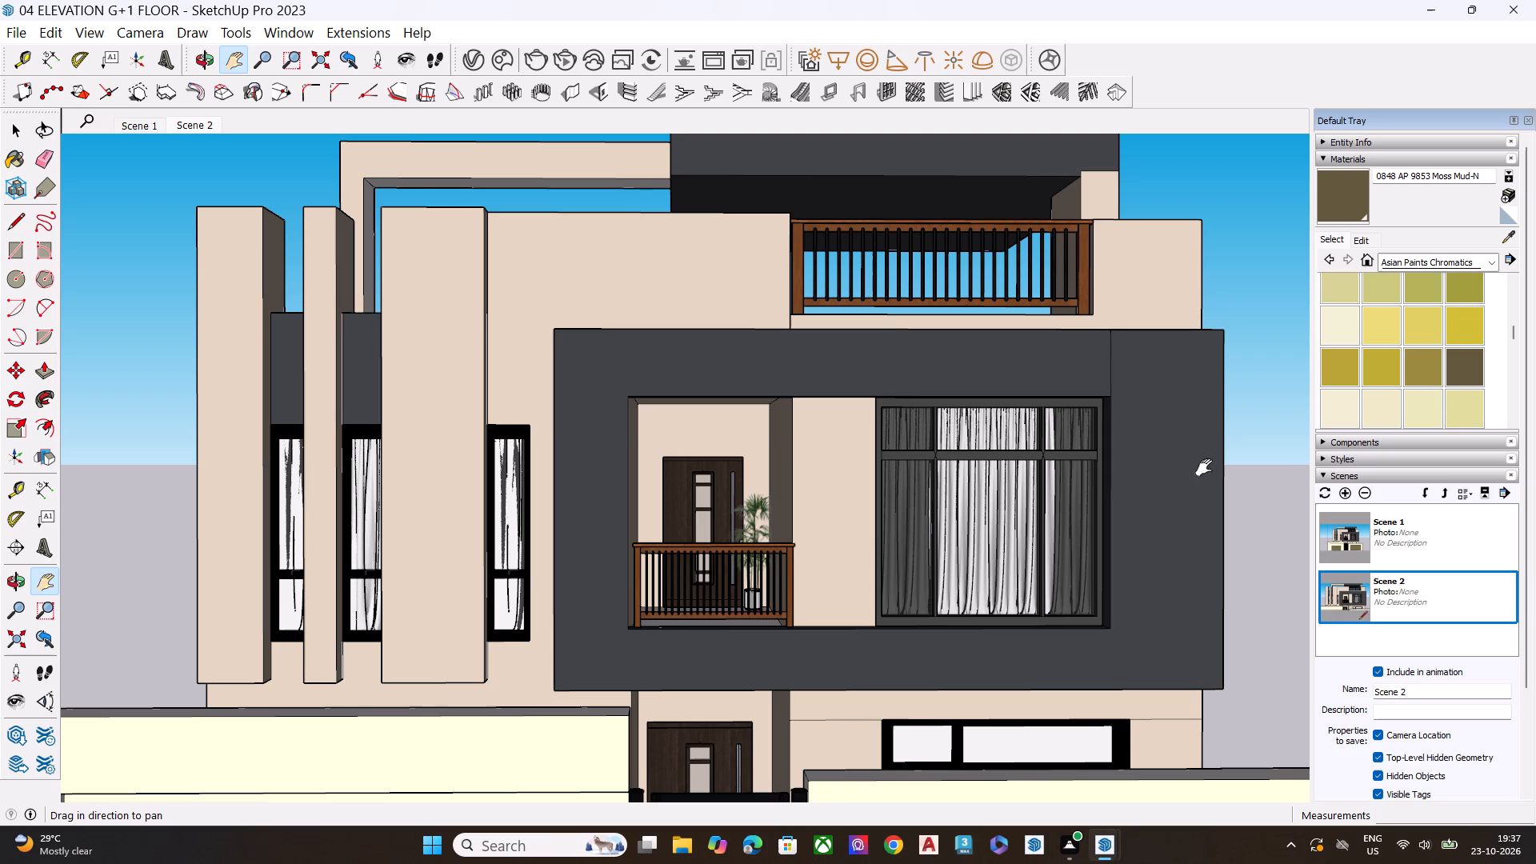
# Switch between Scene 1 and Scene 2 to check both saved front views.
pyautogui.click(1350, 550)
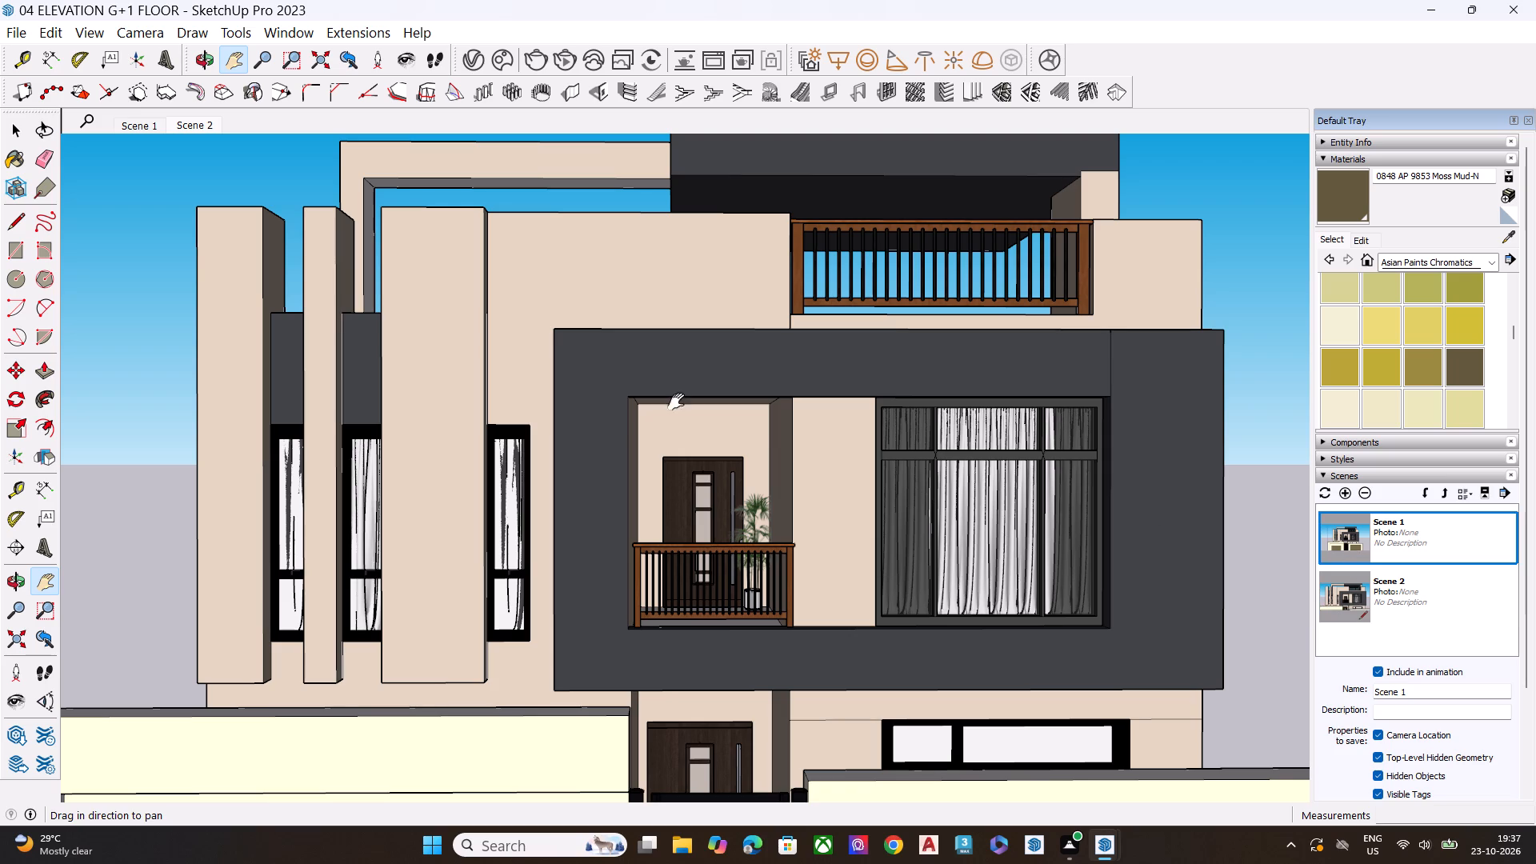
pyautogui.click(141, 124)
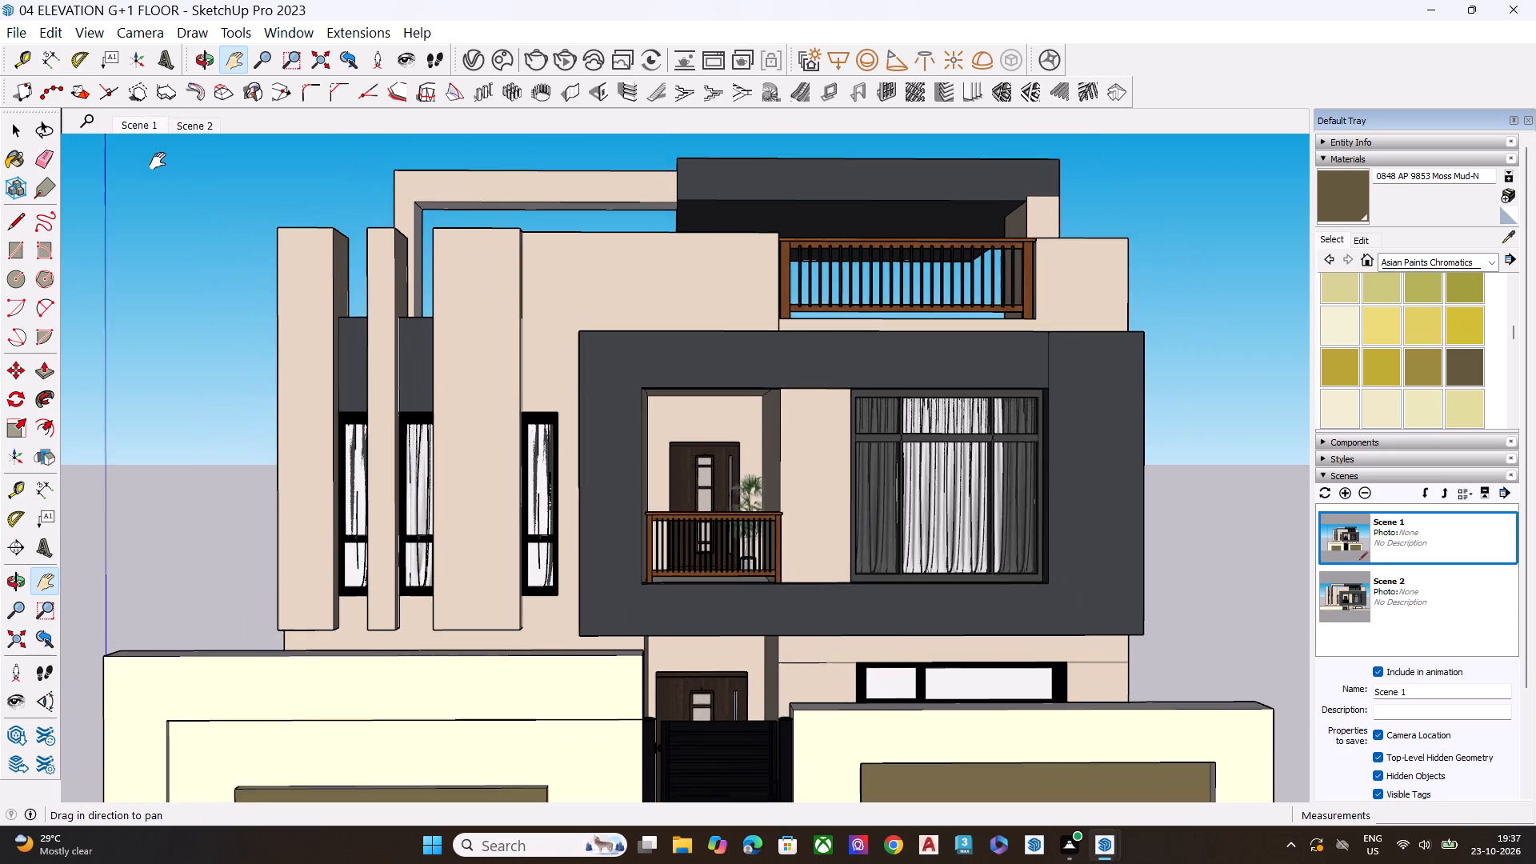
pyautogui.press('space')
pyautogui.press('space')
pyautogui.press('space')
pyautogui.press('space')
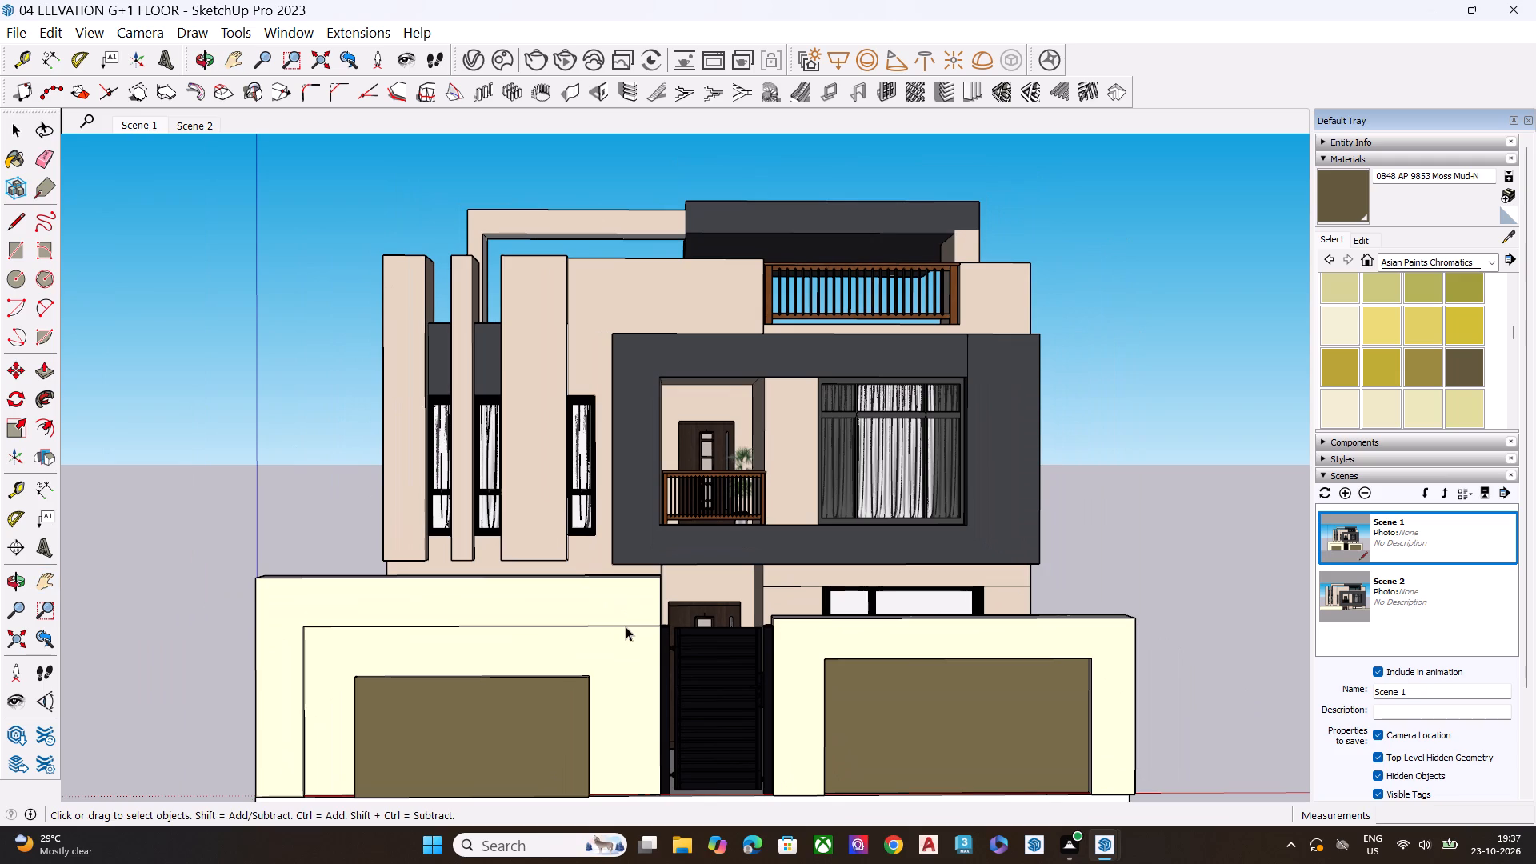
pyautogui.press('space')
pyautogui.press('space')
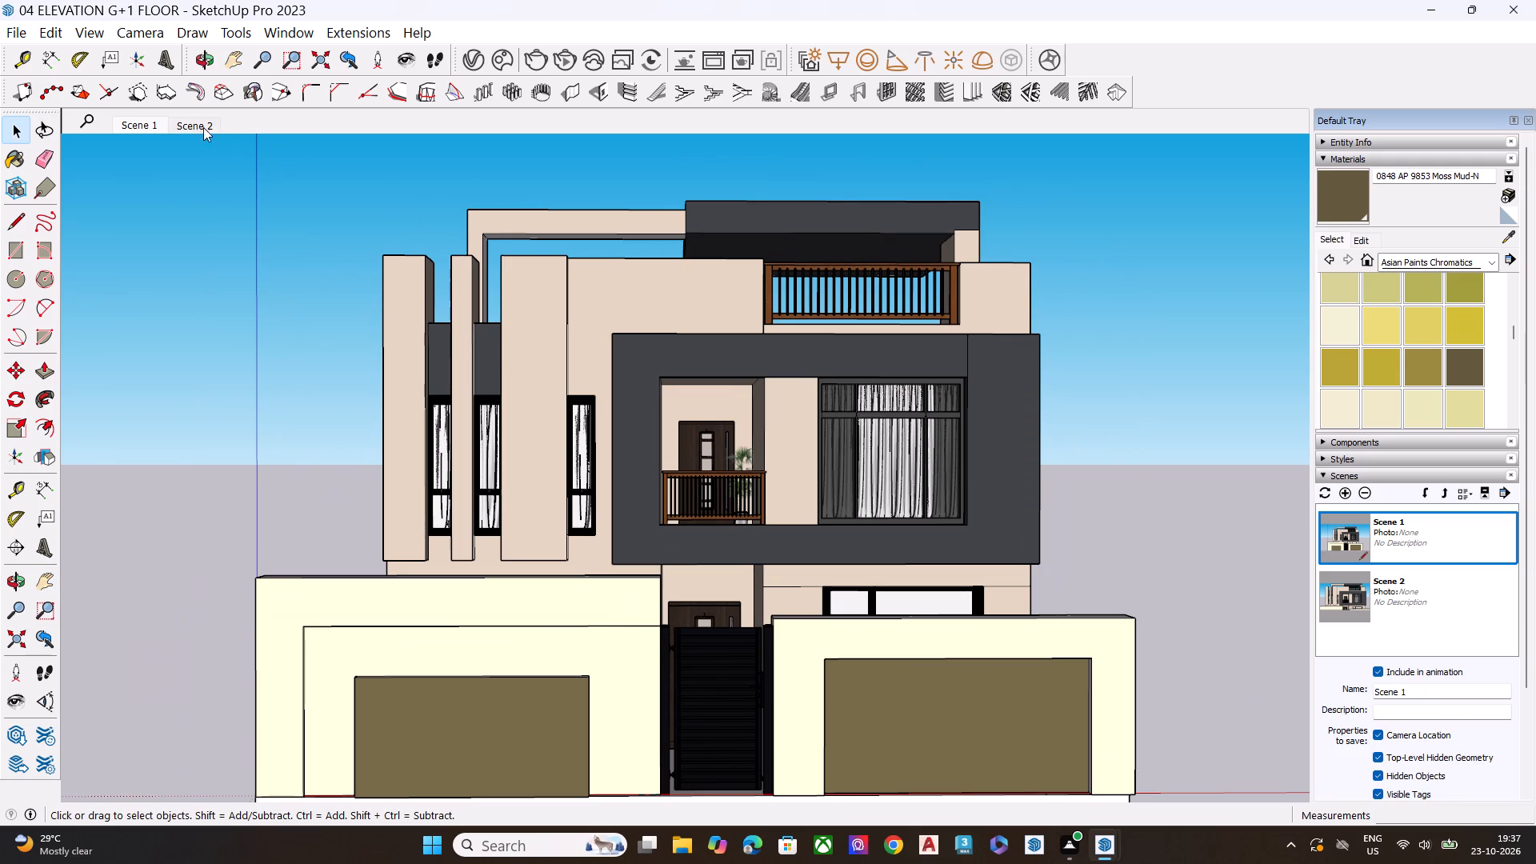
pyautogui.click(166, 126)
pyautogui.click(200, 129)
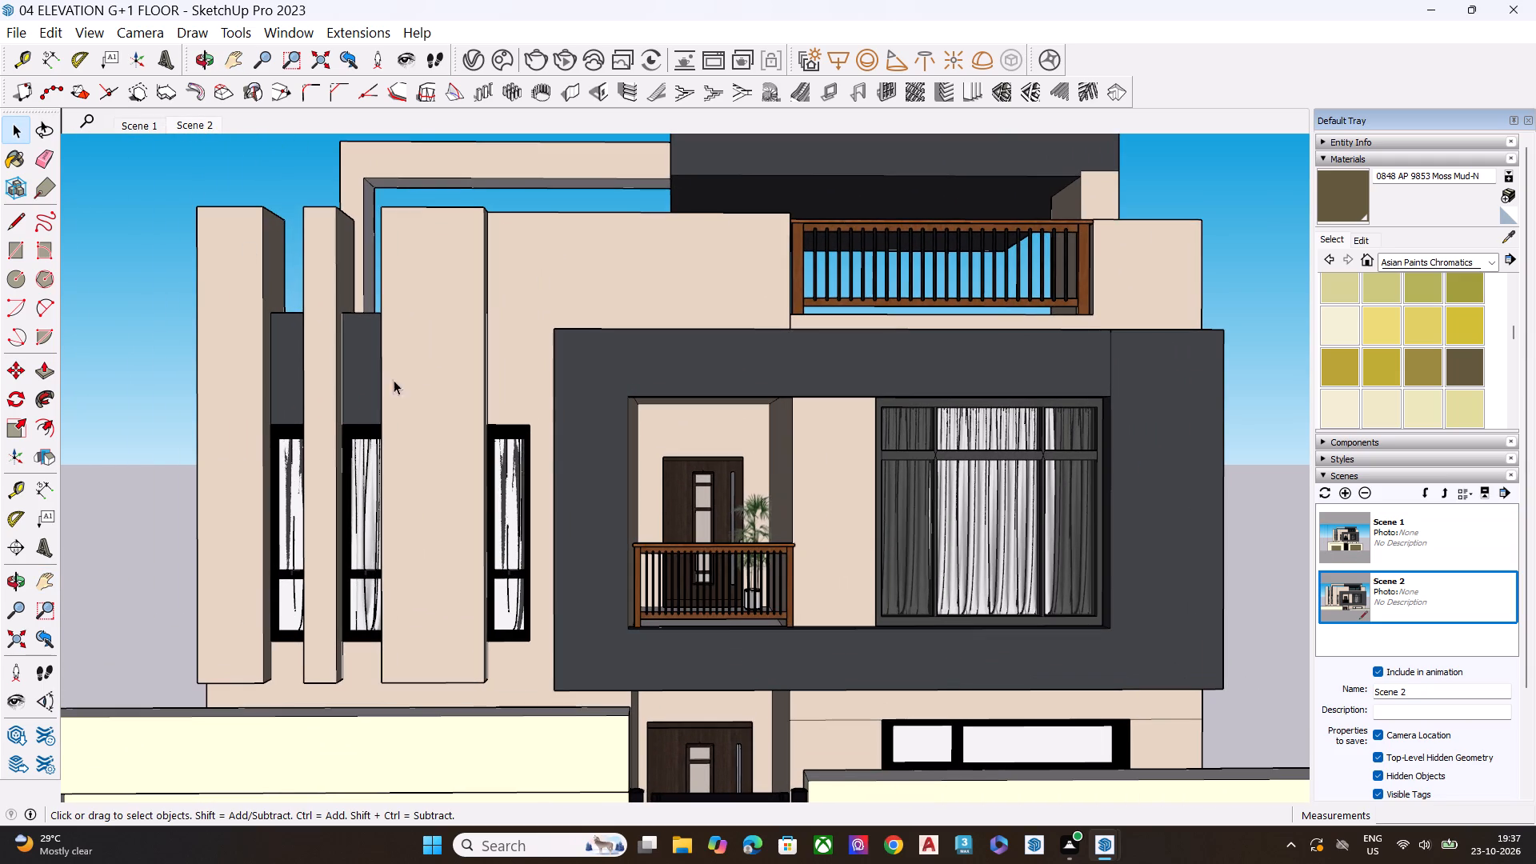
# Examine the first-floor balcony, its door, plant and railing, and the curtained window from both sides and close up.
pyautogui.moveTo(566, 445); pyautogui.dragTo(786, 407, button='middle')
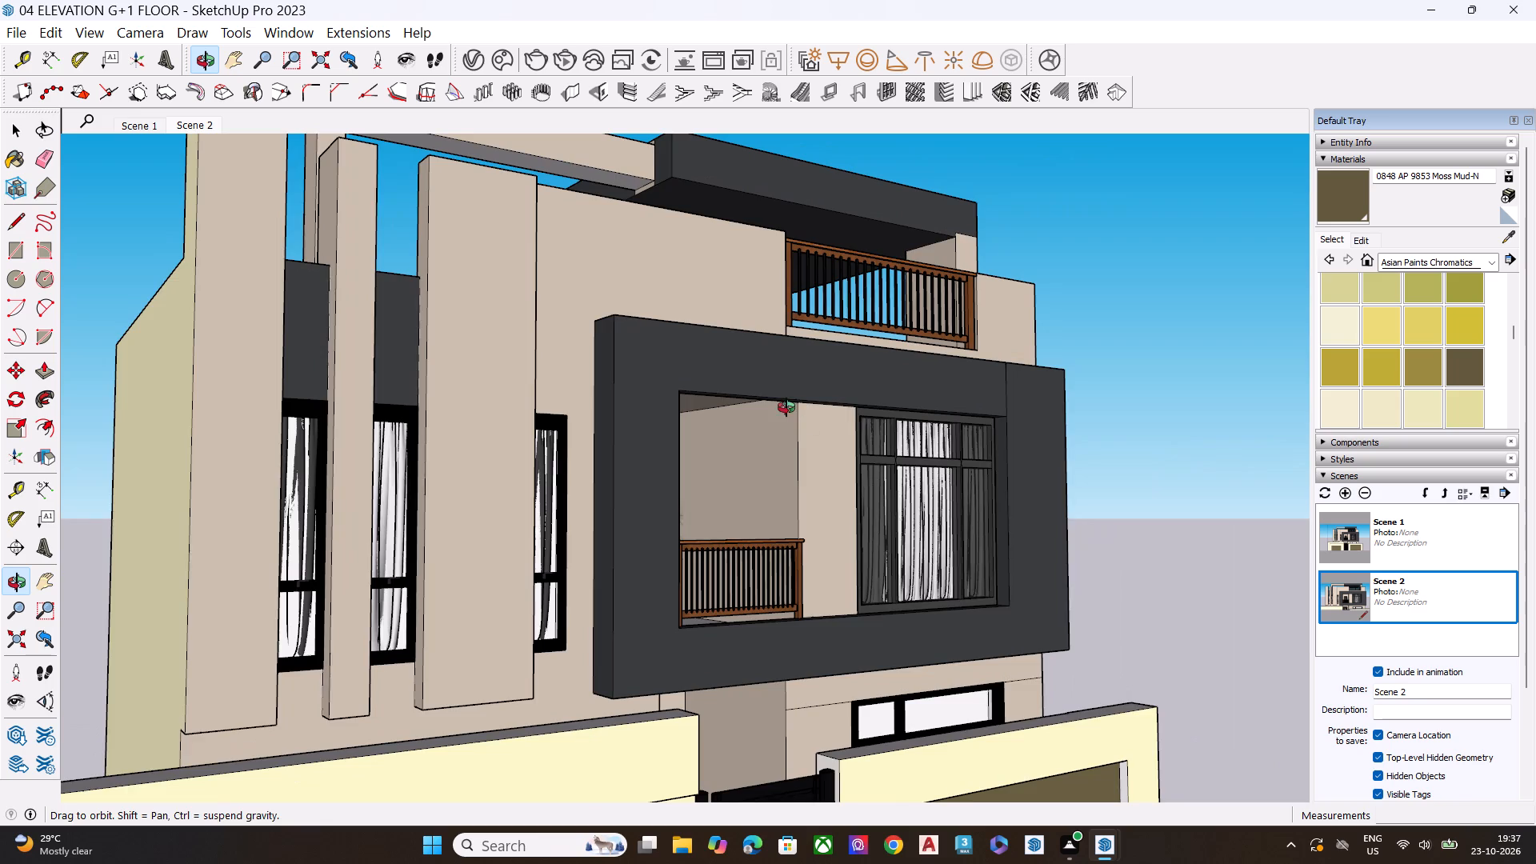
pyautogui.moveTo(786, 407); pyautogui.dragTo(766, 405, button='middle')
pyautogui.moveTo(718, 456); pyautogui.dragTo(726, 518, button='middle')
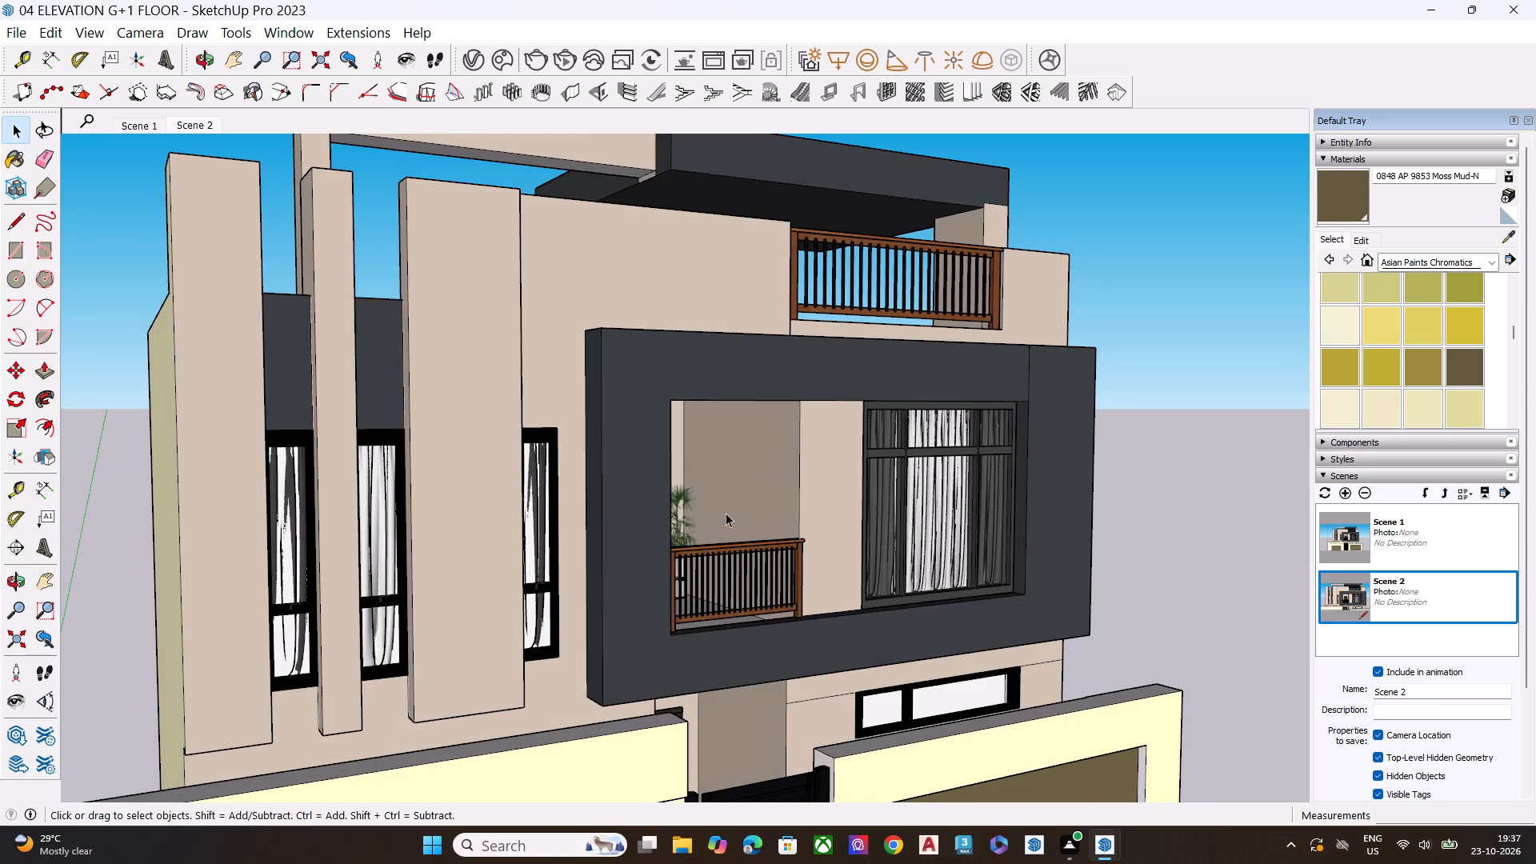
pyautogui.press('h')
pyautogui.moveTo(737, 478); pyautogui.dragTo(706, 486)
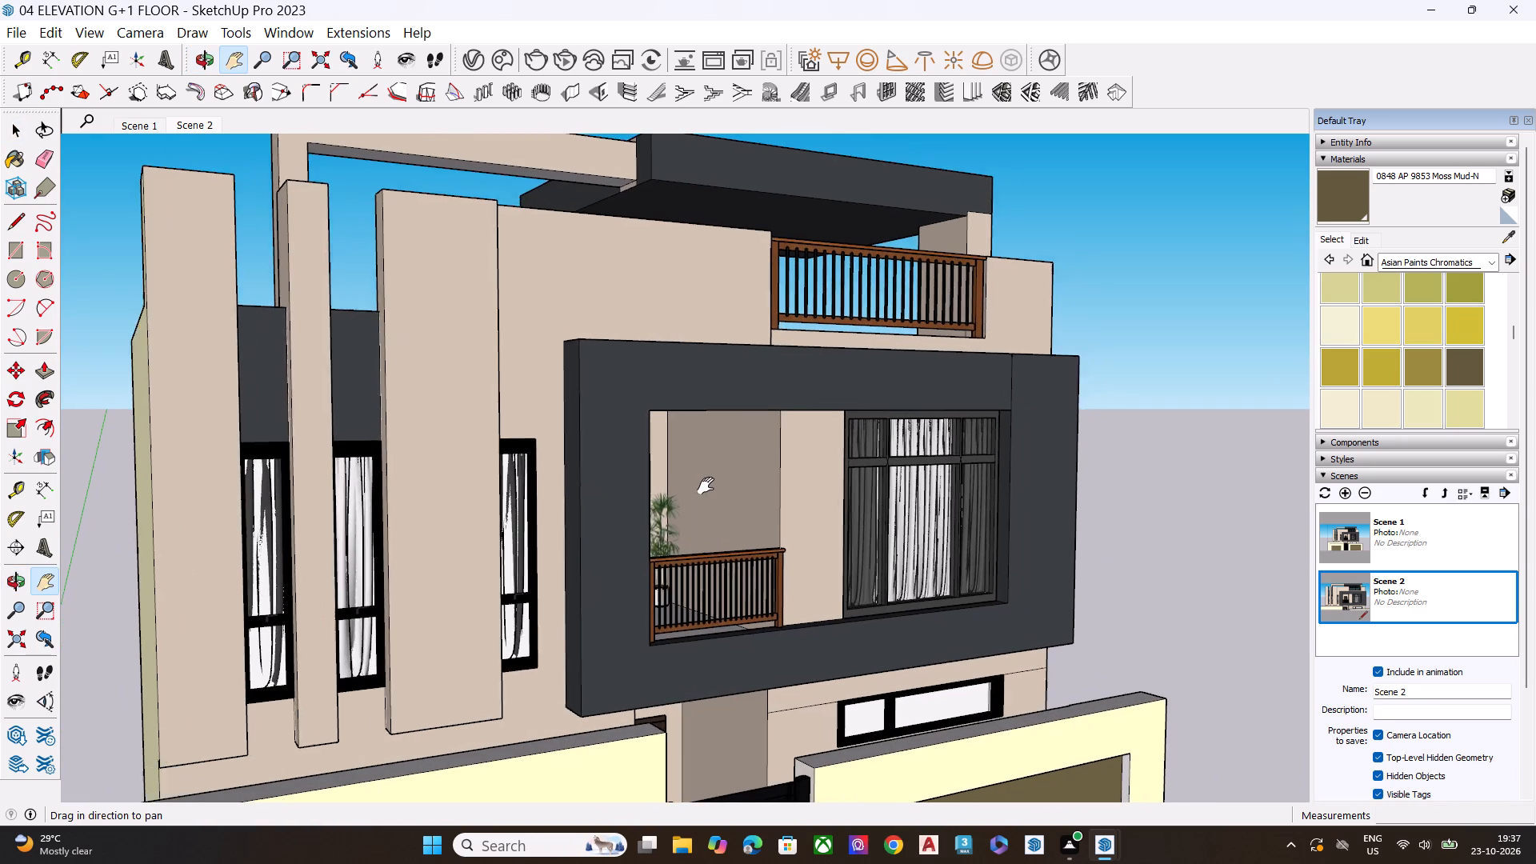
pyautogui.moveTo(706, 486); pyautogui.dragTo(711, 492)
pyautogui.scroll(1, 702, 502)
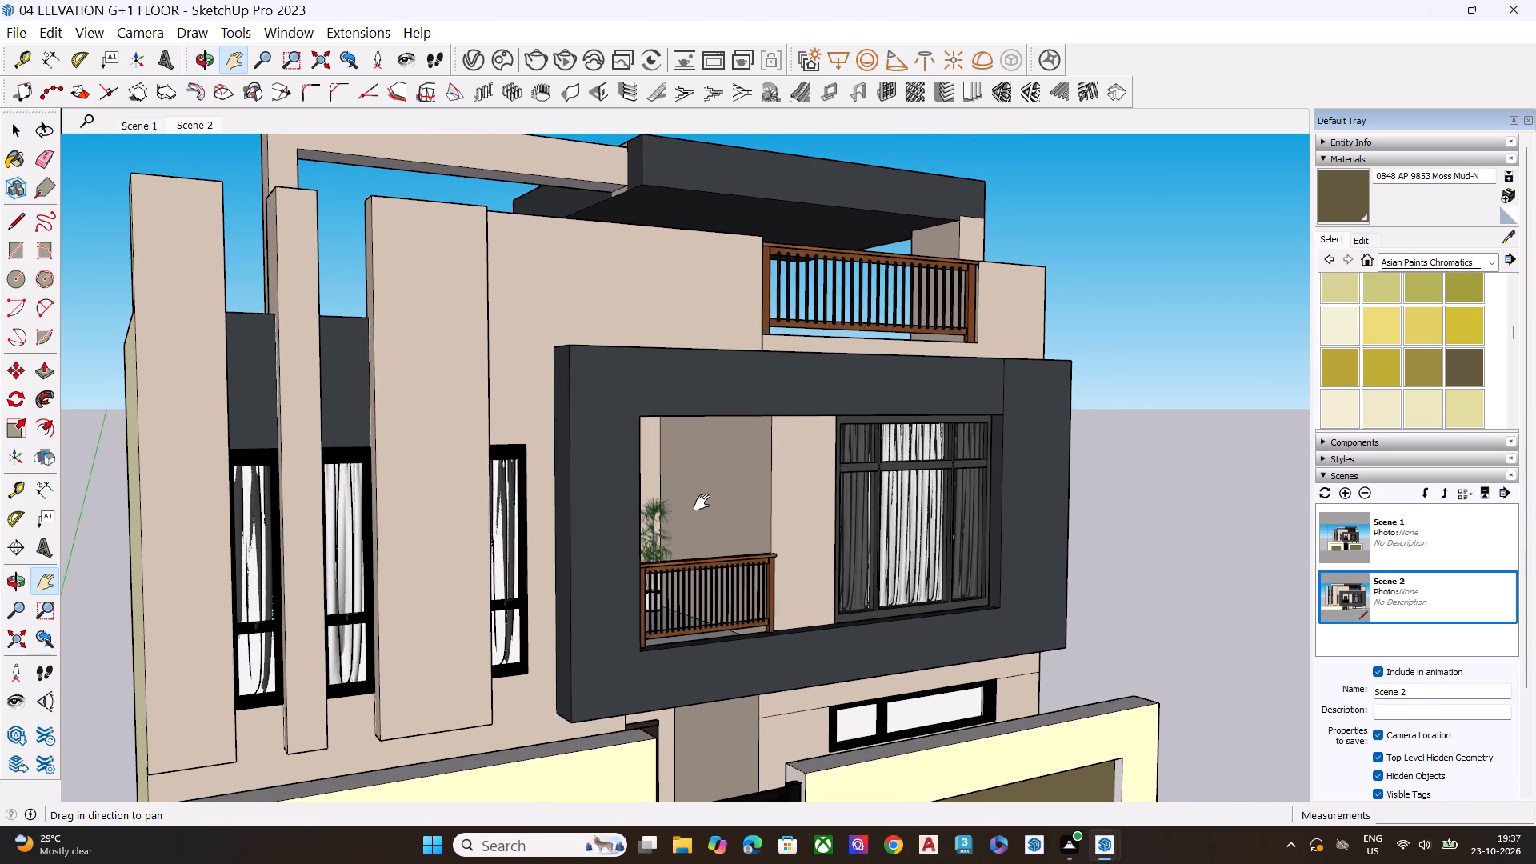
pyautogui.moveTo(723, 504); pyautogui.dragTo(241, 509, button='middle')
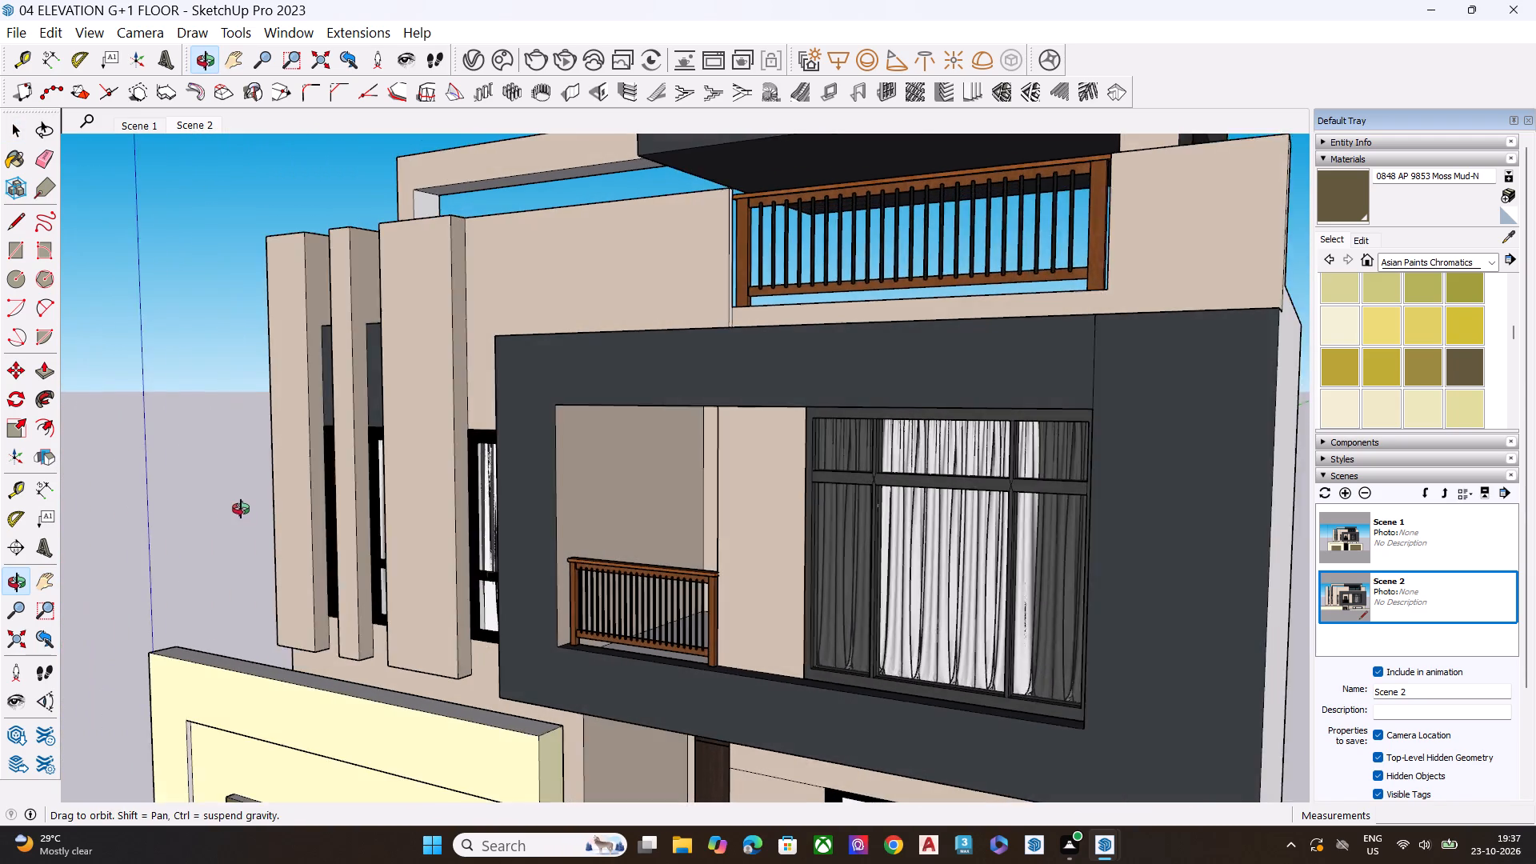
pyautogui.moveTo(241, 509); pyautogui.dragTo(555, 479, button='middle')
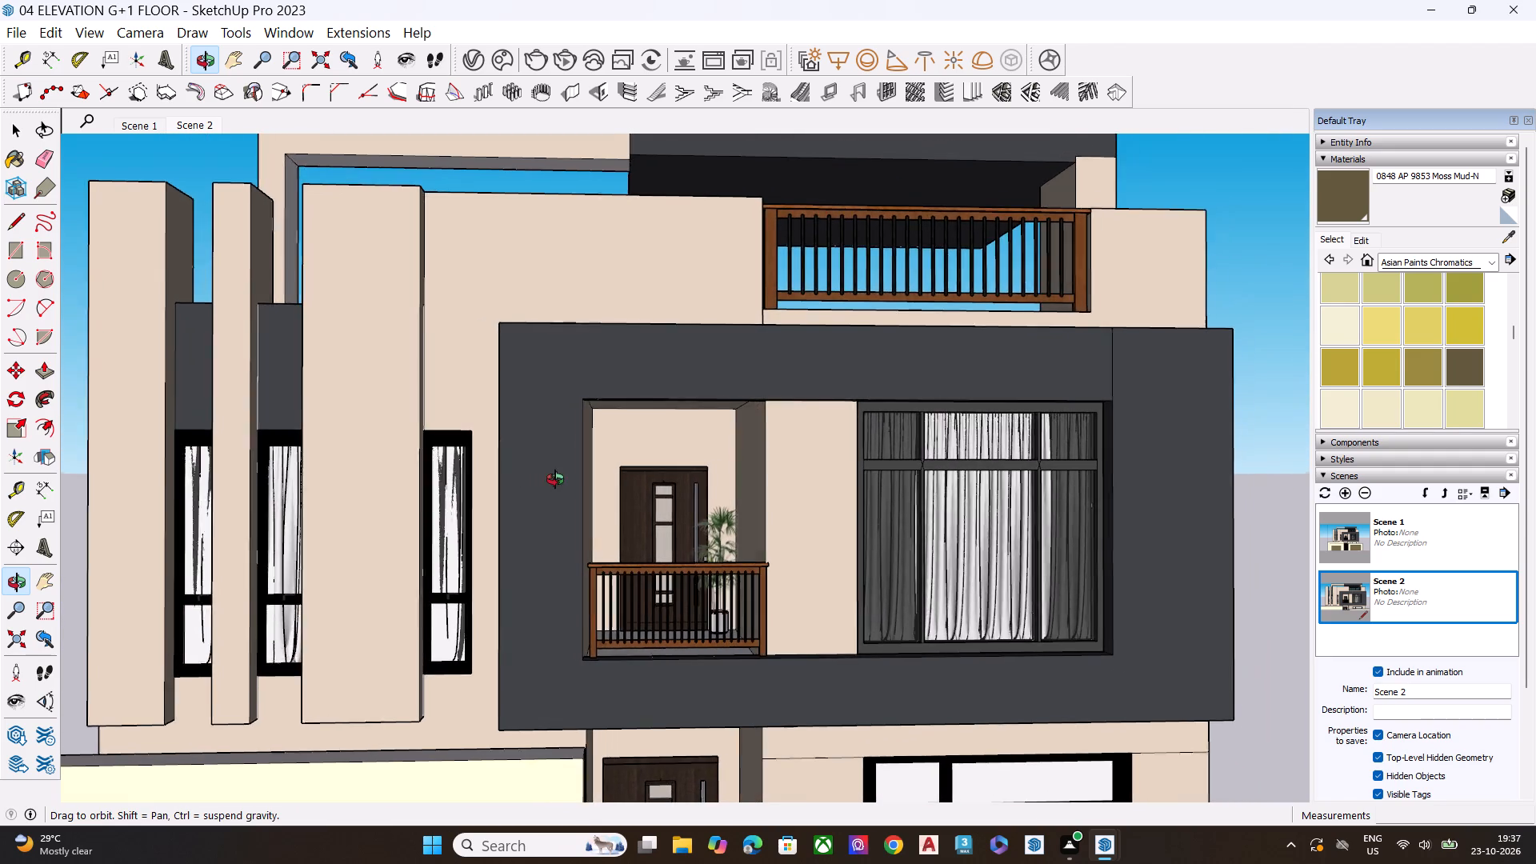
pyautogui.moveTo(555, 479); pyautogui.dragTo(555, 478, button='middle')
pyautogui.scroll(6, 931, 514)
pyautogui.scroll(1, 489, 505)
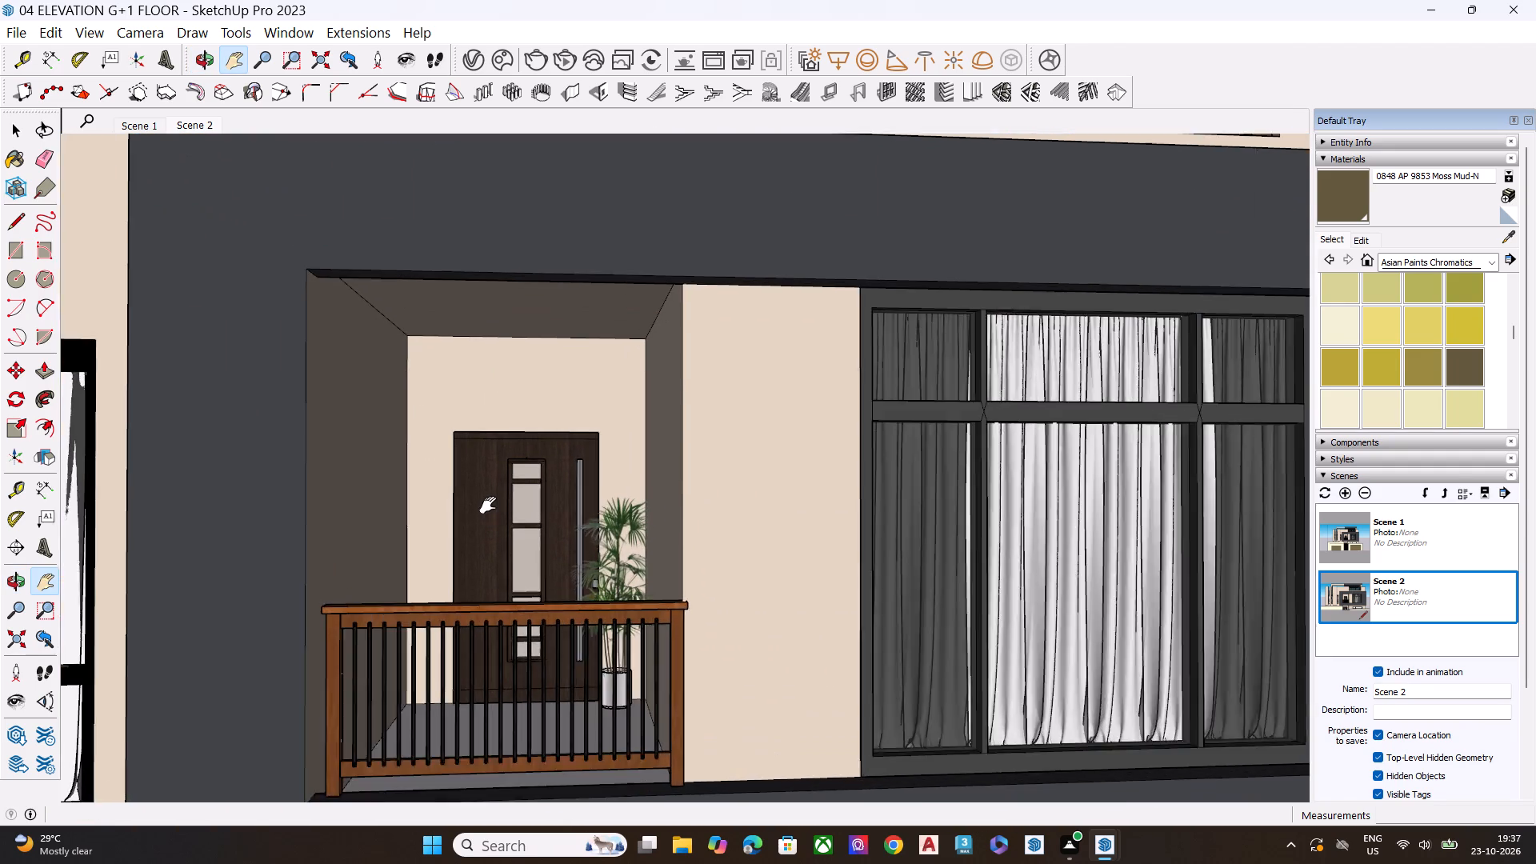
pyautogui.scroll(1, 488, 505)
pyautogui.scroll(-6, 491, 503)
pyautogui.scroll(-1, 700, 571)
pyautogui.moveTo(695, 572); pyautogui.dragTo(679, 556, button='middle')
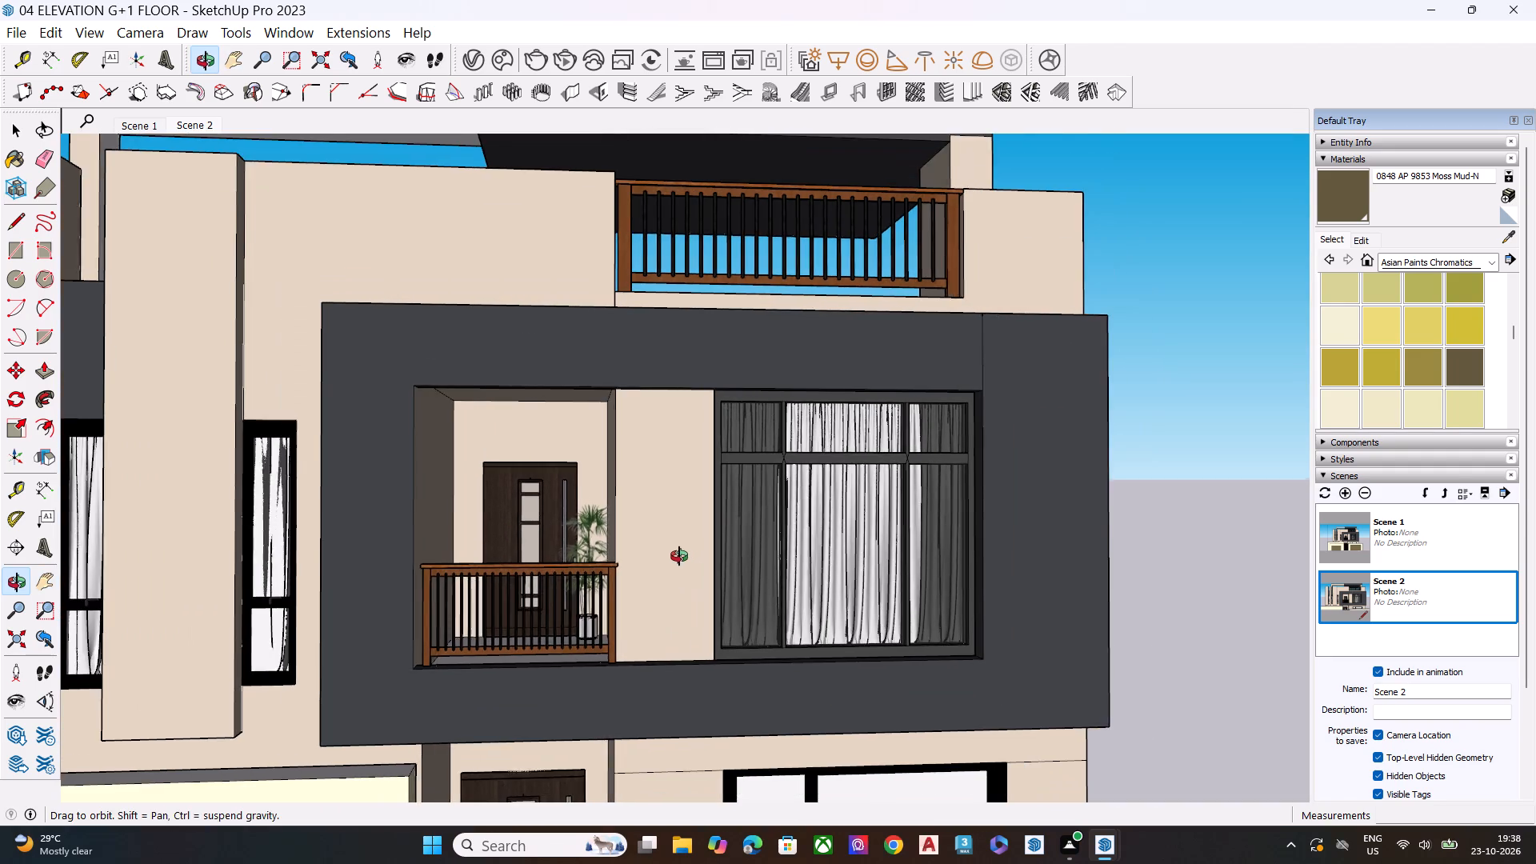
pyautogui.moveTo(679, 556); pyautogui.dragTo(663, 551, button='middle')
pyautogui.scroll(3, 646, 569)
pyautogui.scroll(-1, 646, 569)
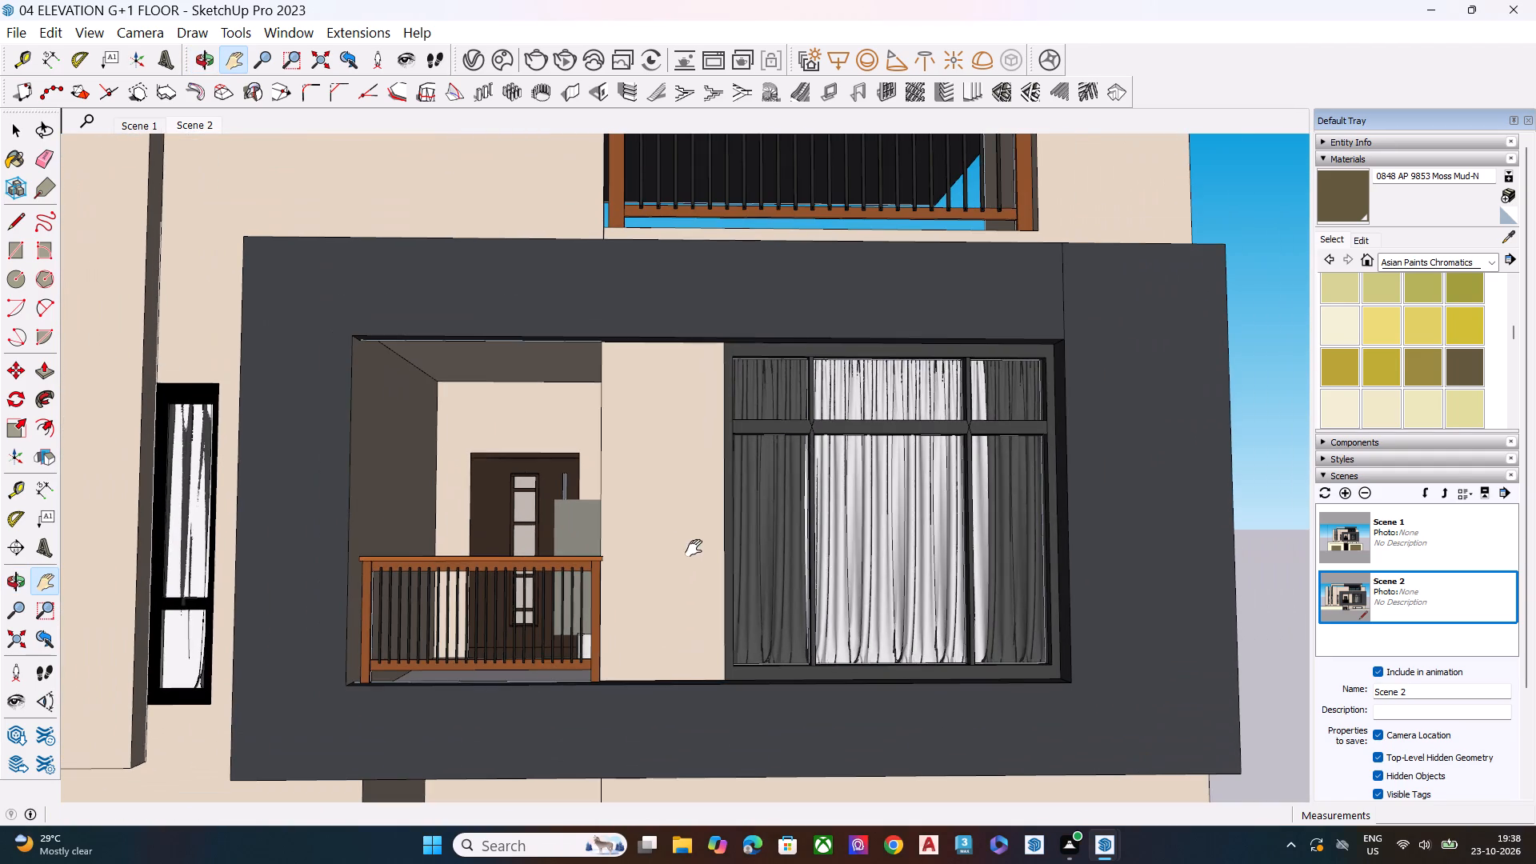
pyautogui.moveTo(701, 539); pyautogui.dragTo(699, 504)
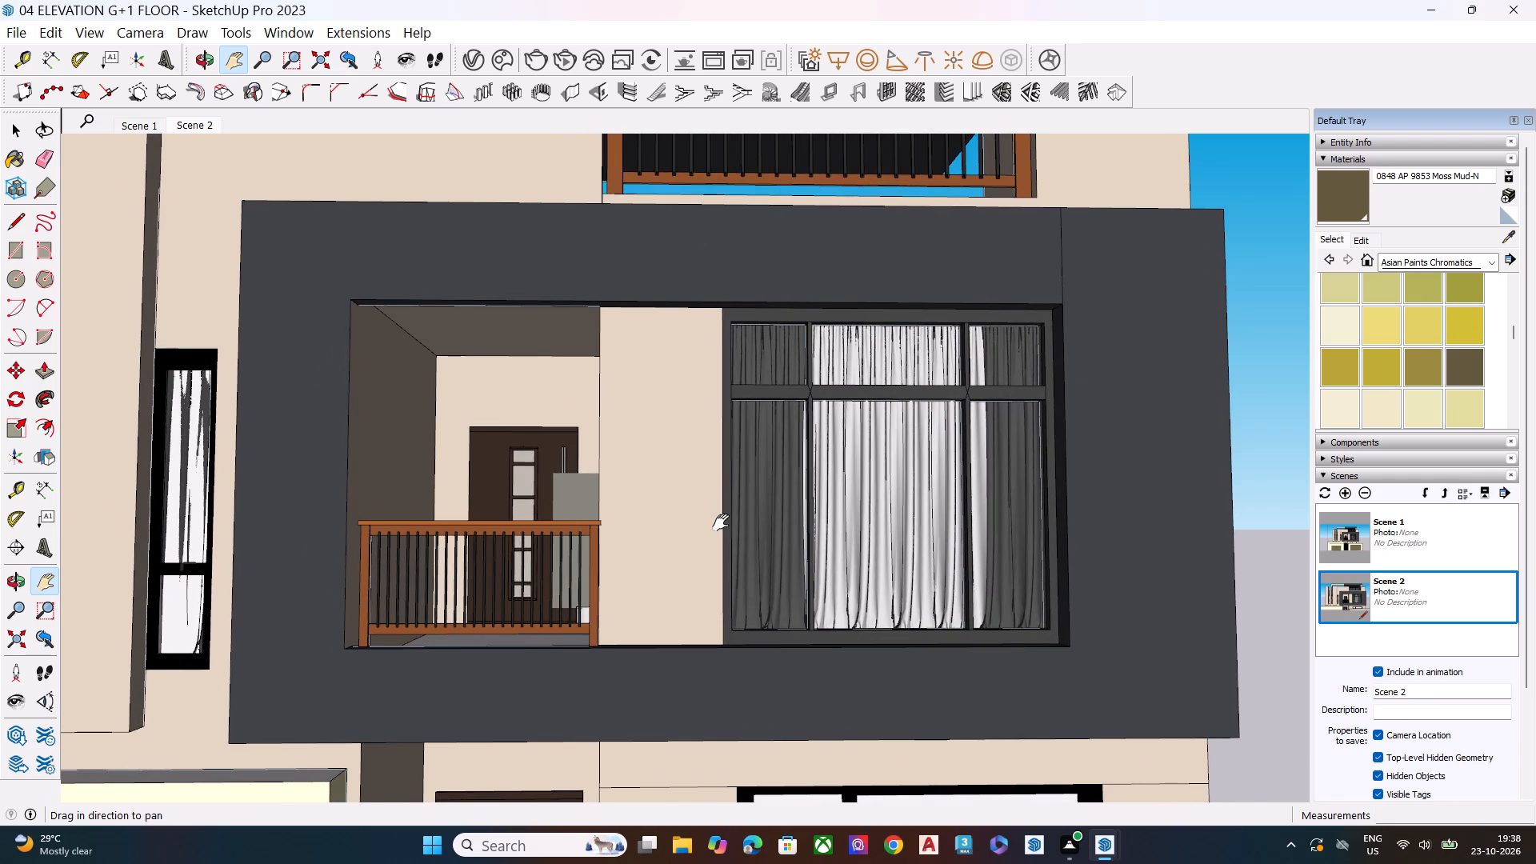
pyautogui.scroll(1, 721, 522)
pyautogui.scroll(-8, 717, 525)
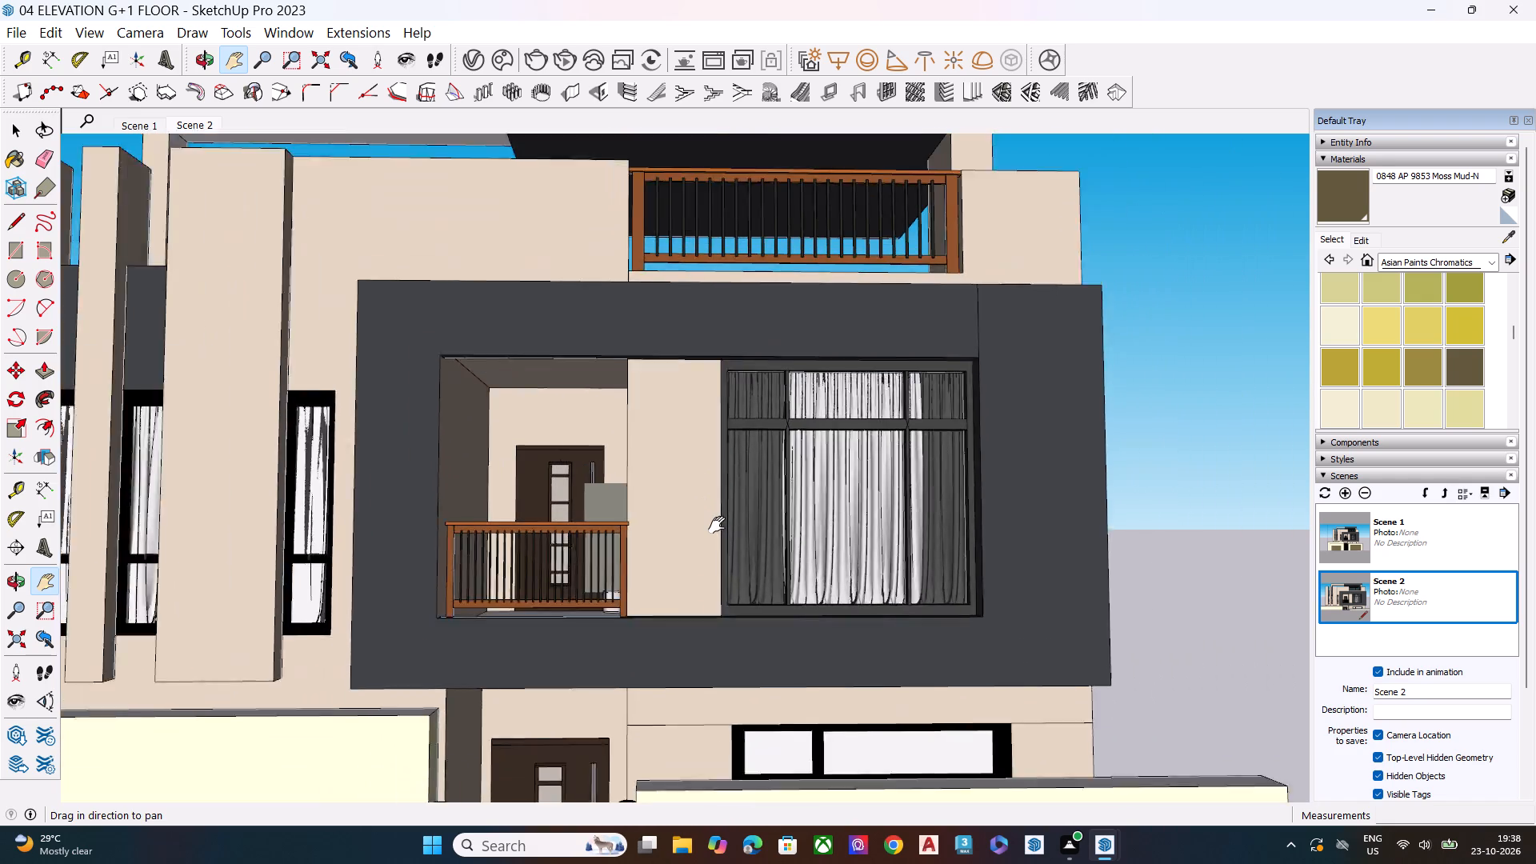
# Examine the whole painted house from the front and from an angle, from the roof frame down to the boundary wall.
pyautogui.moveTo(728, 530); pyautogui.dragTo(767, 603, button='middle')
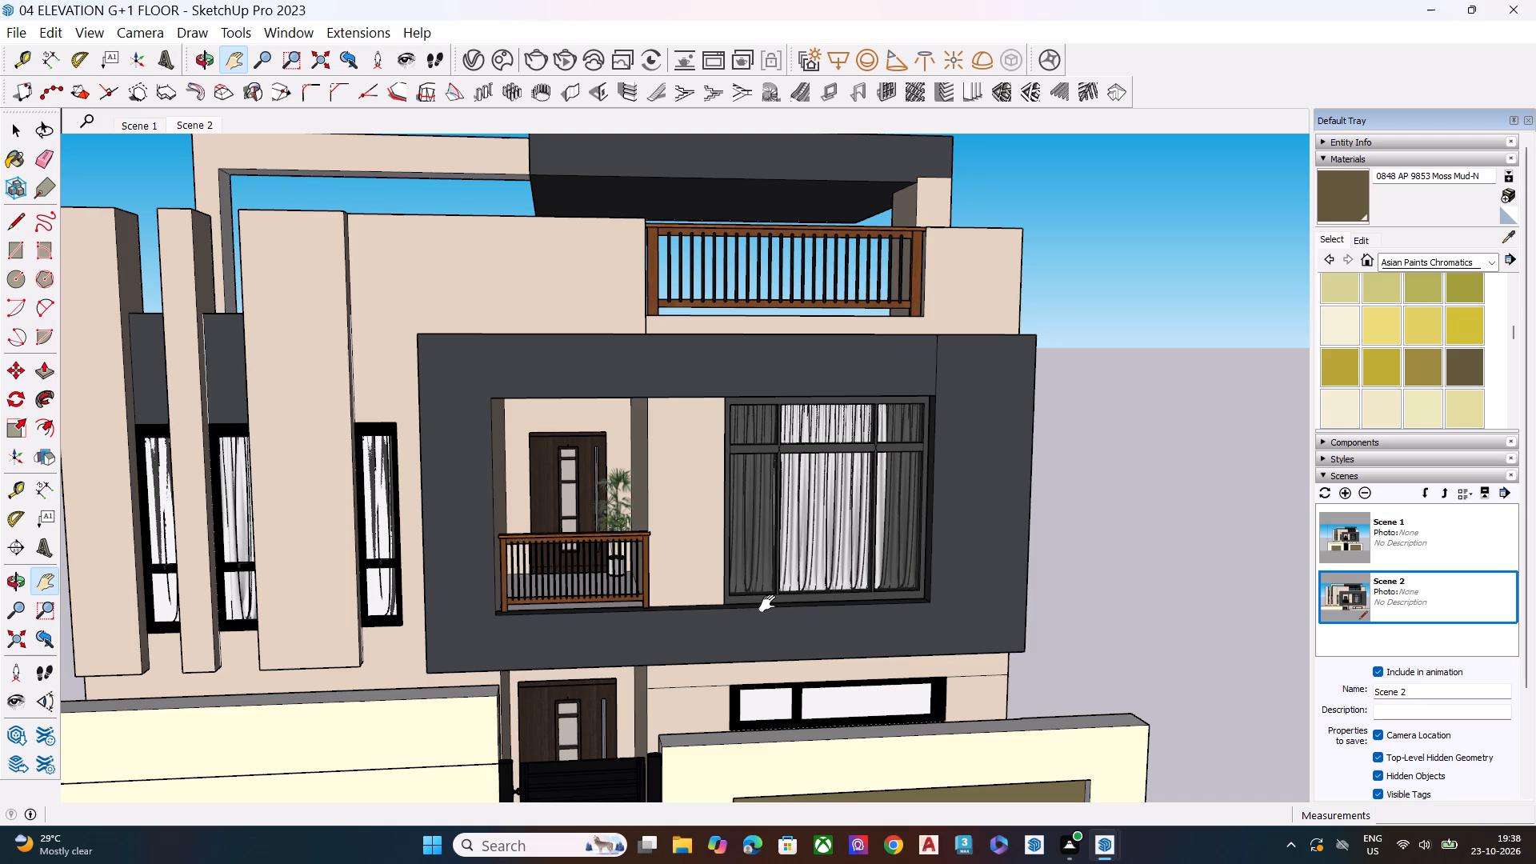
pyautogui.click(21, 642)
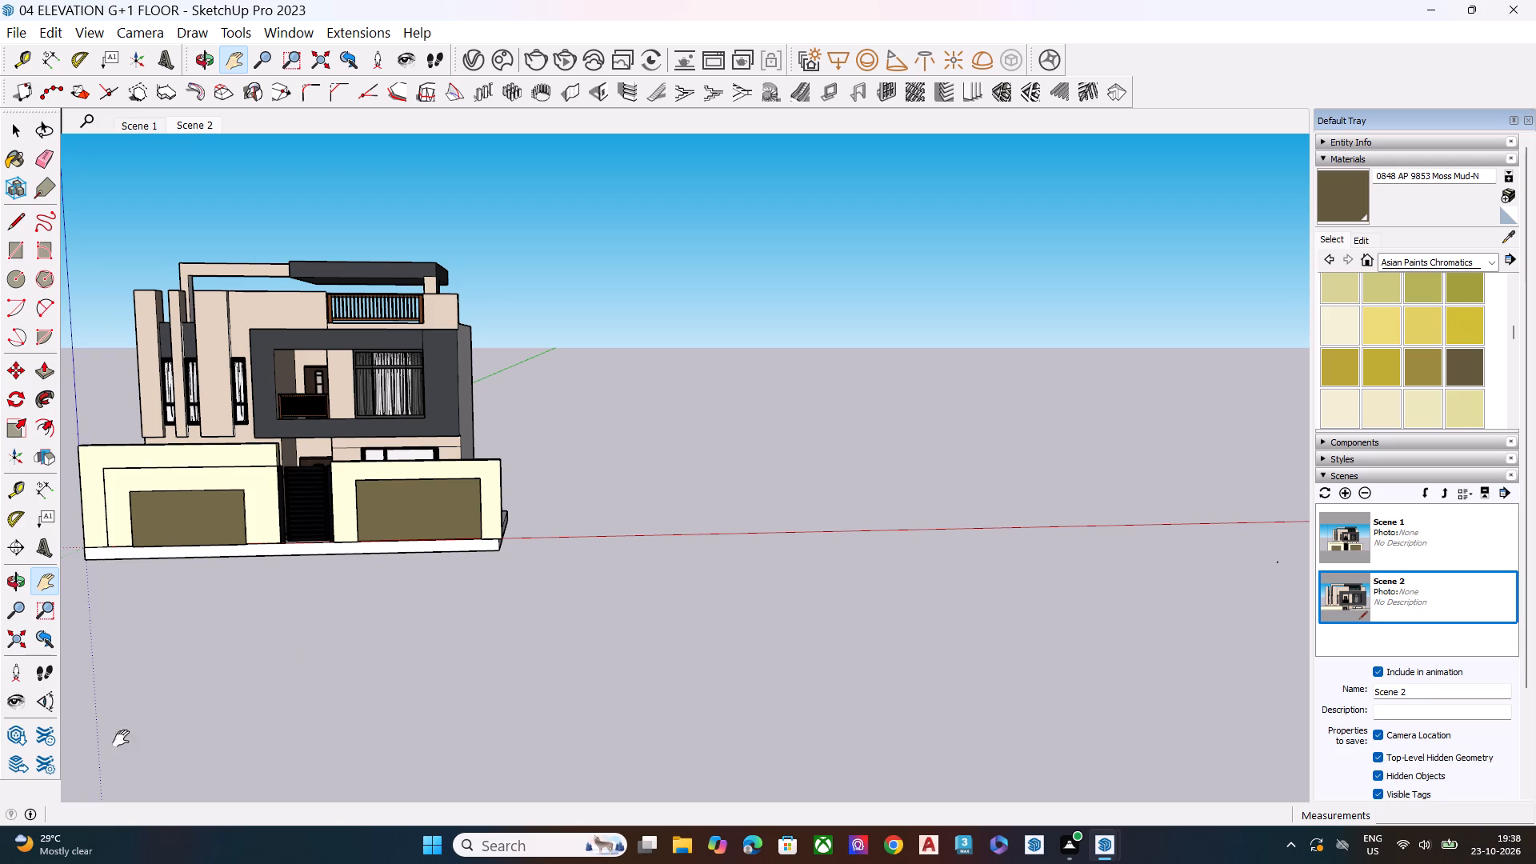
pyautogui.scroll(17, 61, 390)
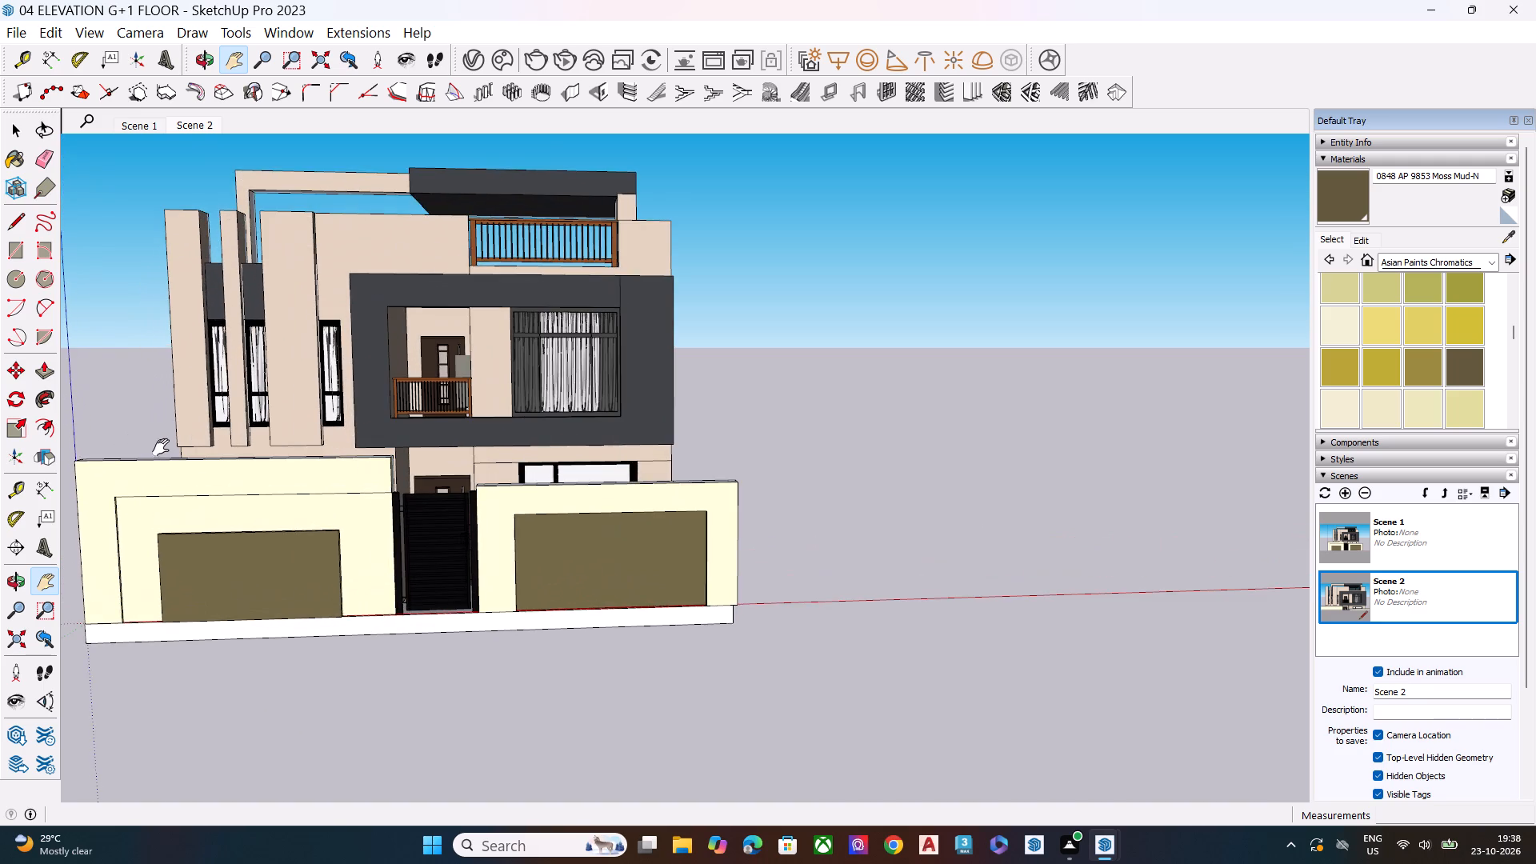
pyautogui.scroll(-3, 364, 451)
pyautogui.scroll(1, 422, 450)
pyautogui.scroll(-3, 425, 448)
pyautogui.moveTo(215, 466); pyautogui.dragTo(366, 458, button='middle')
pyautogui.moveTo(268, 446); pyautogui.dragTo(326, 433)
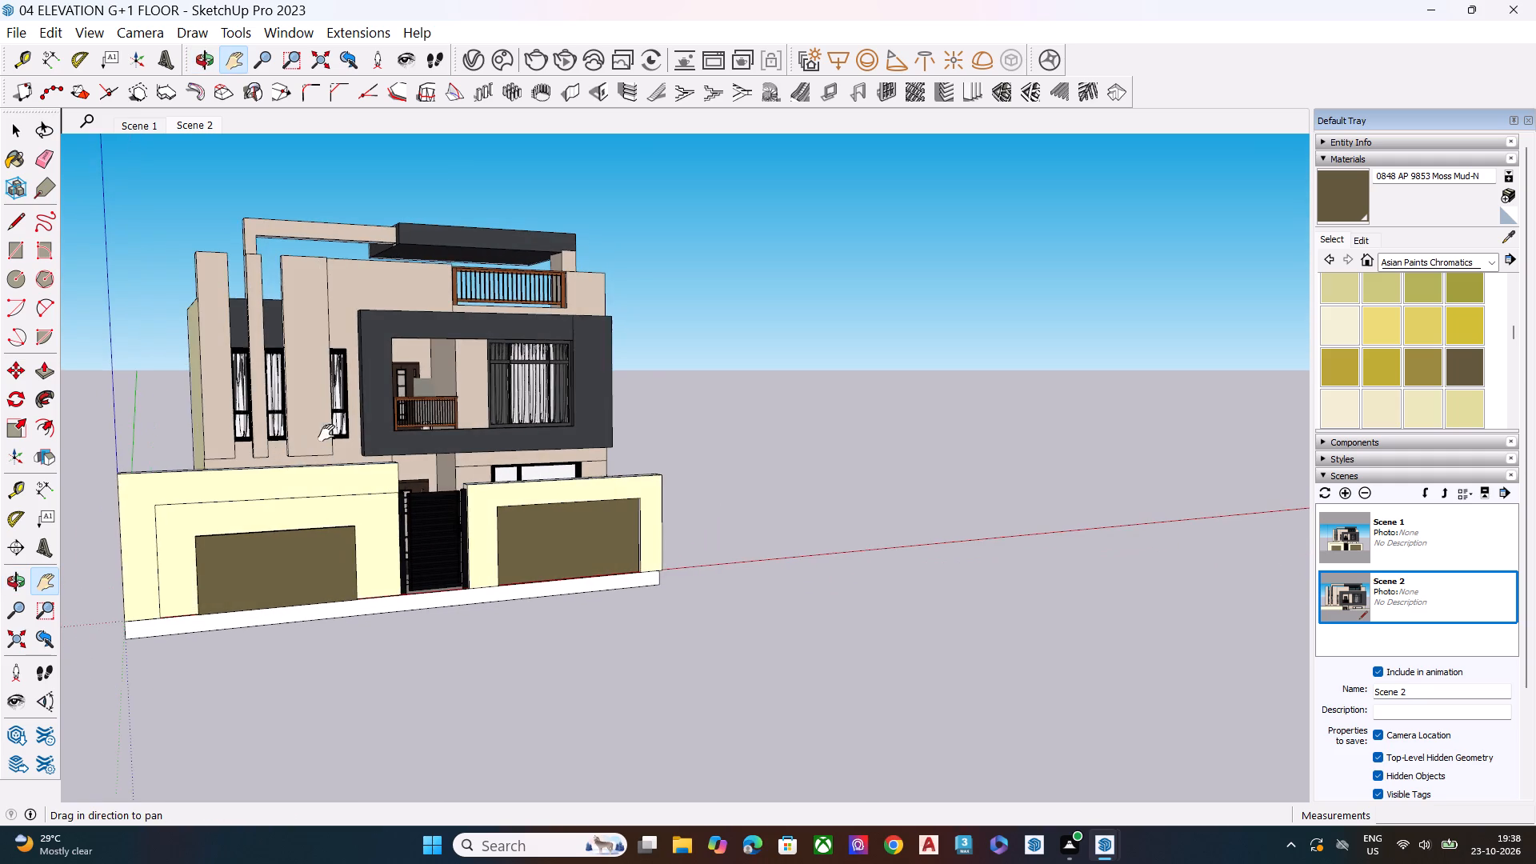
pyautogui.moveTo(326, 433); pyautogui.dragTo(556, 441)
pyautogui.moveTo(531, 466); pyautogui.dragTo(558, 413, button='middle')
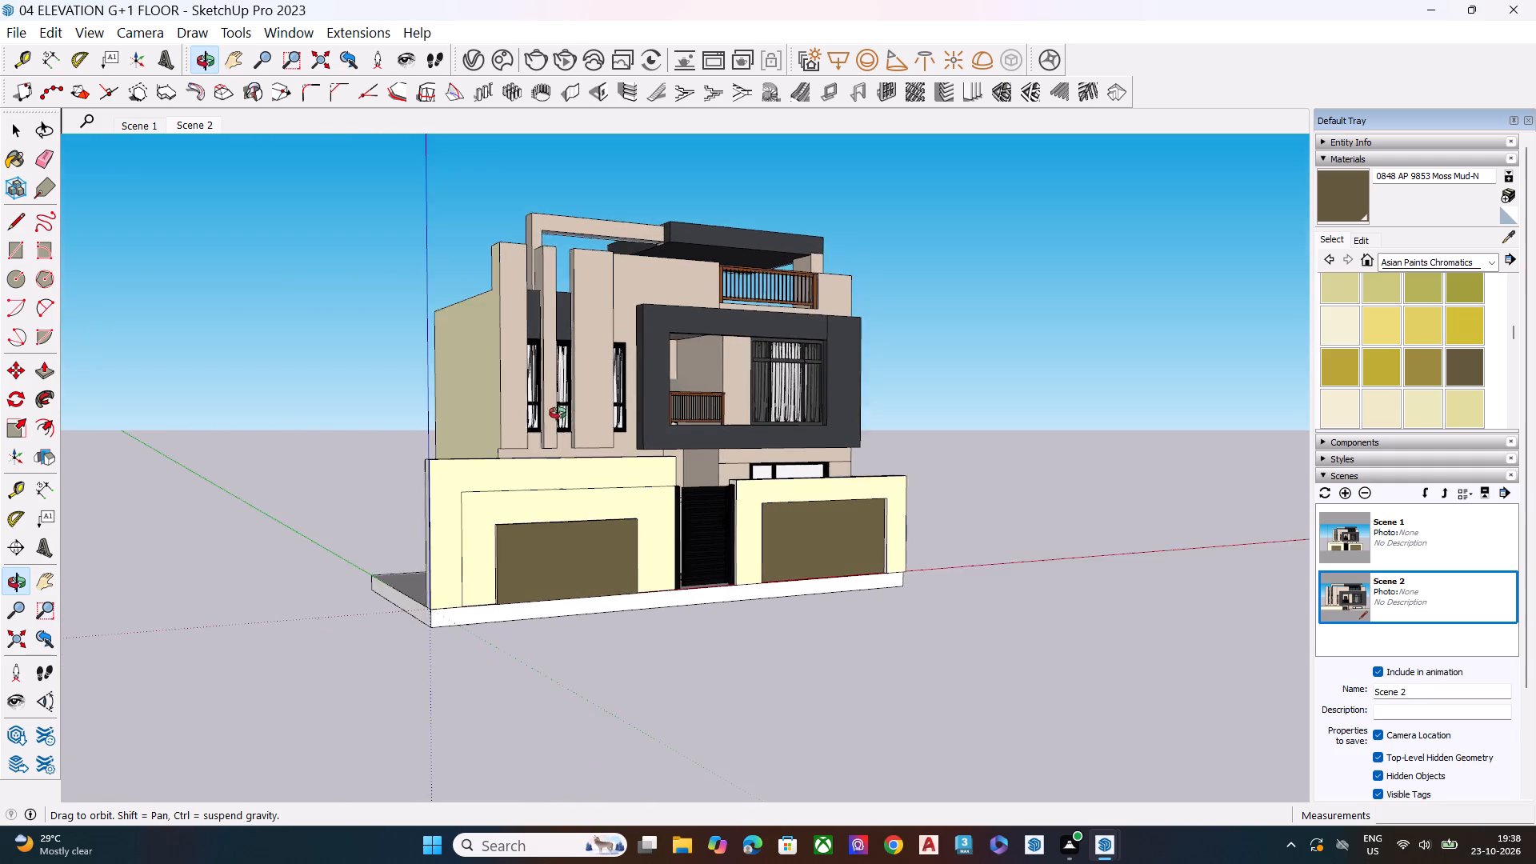
pyautogui.moveTo(558, 413); pyautogui.dragTo(301, 366, button='middle')
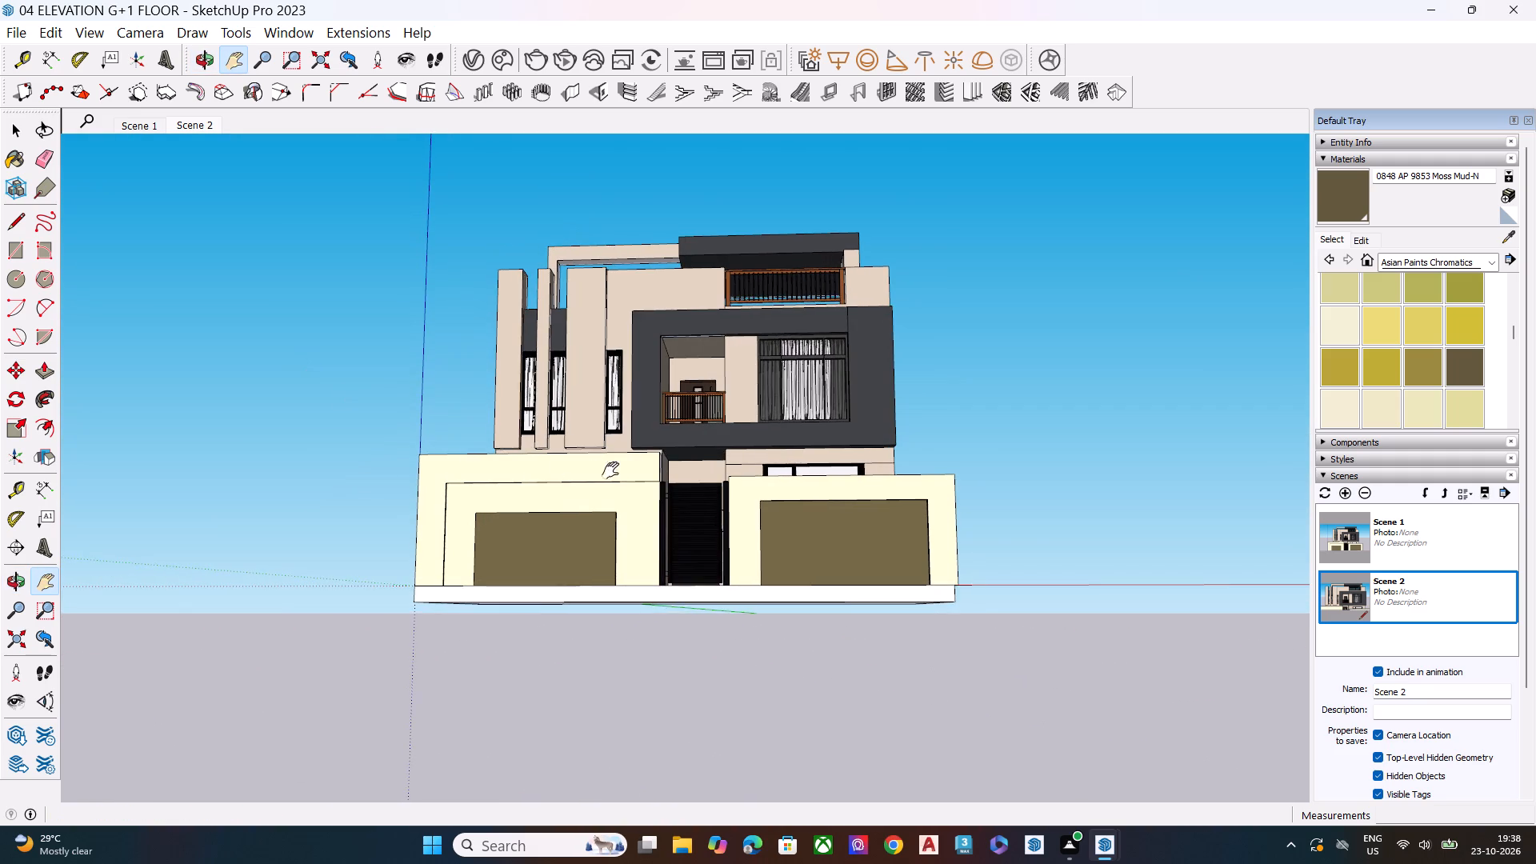
pyautogui.scroll(2, 696, 460)
pyautogui.scroll(-4, 686, 466)
pyautogui.moveTo(683, 456); pyautogui.dragTo(694, 486, button='middle')
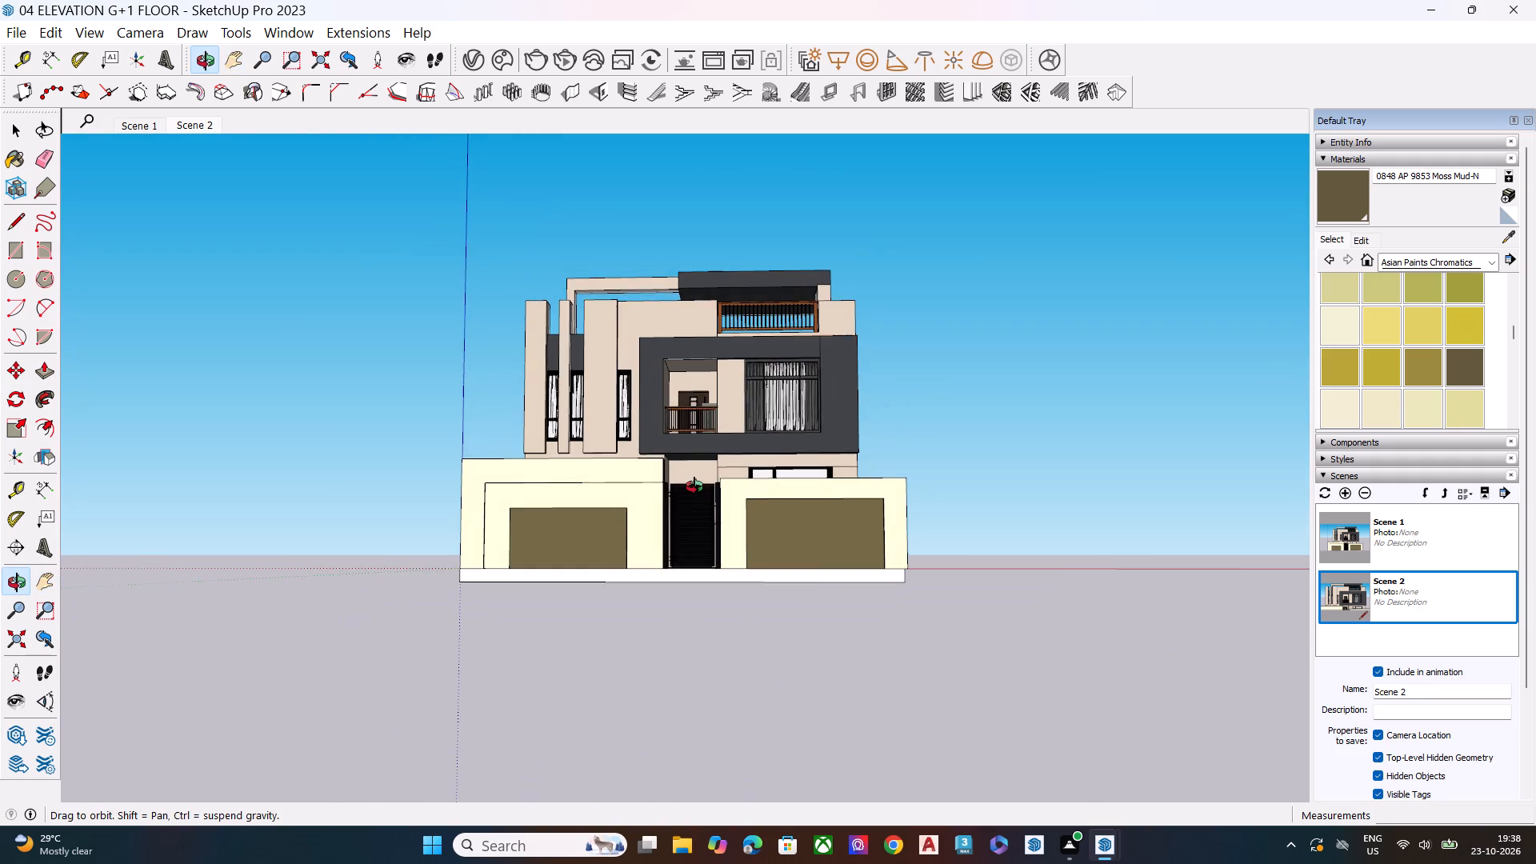
pyautogui.moveTo(694, 486); pyautogui.dragTo(698, 494, button='middle')
pyautogui.scroll(2, 710, 454)
pyautogui.scroll(2, 616, 430)
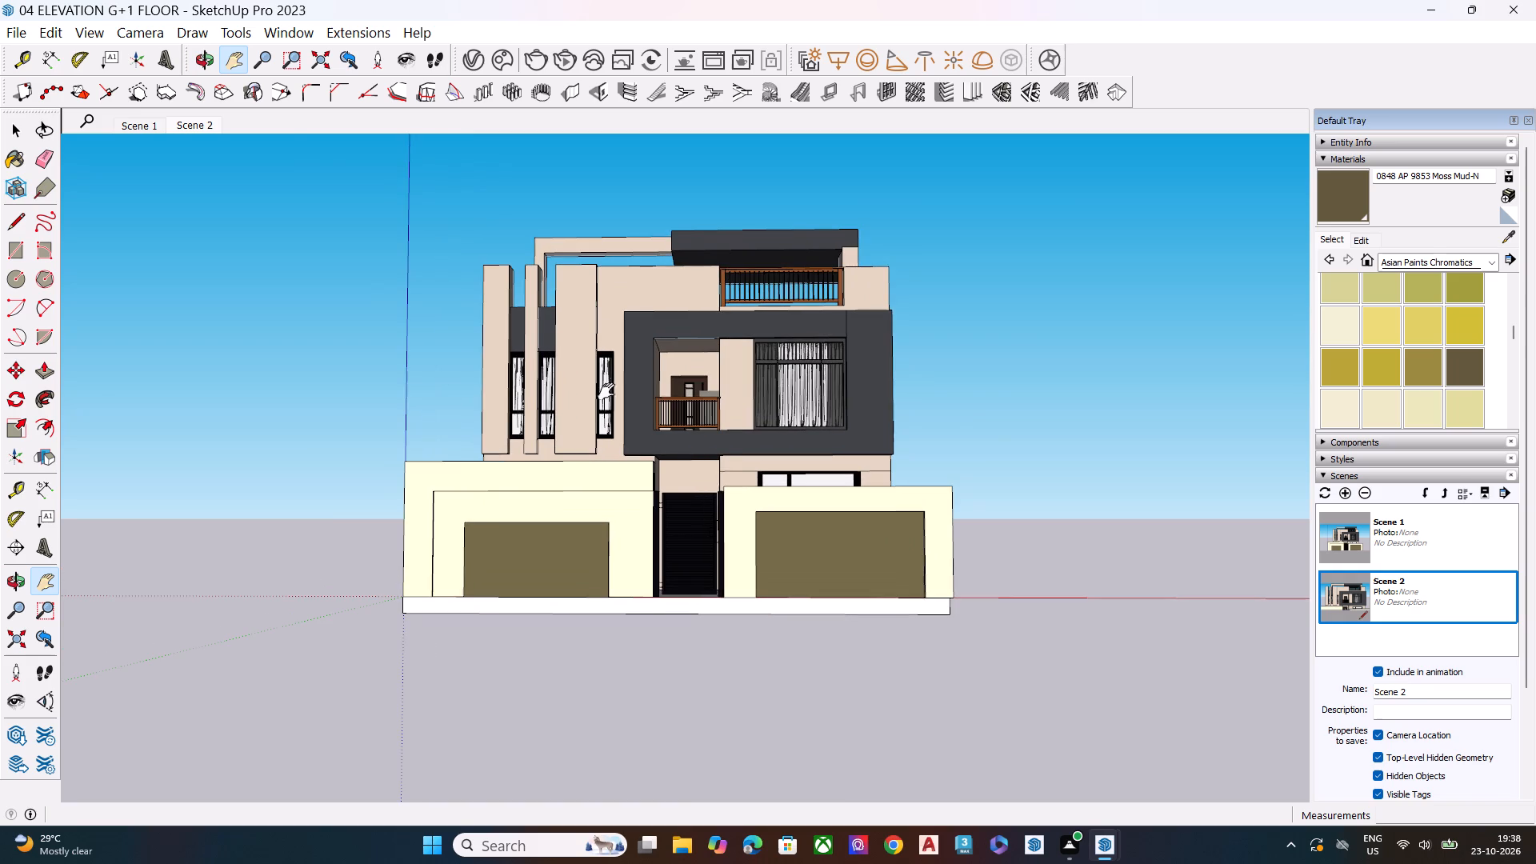
pyautogui.scroll(6, 606, 391)
pyautogui.scroll(-7, 508, 493)
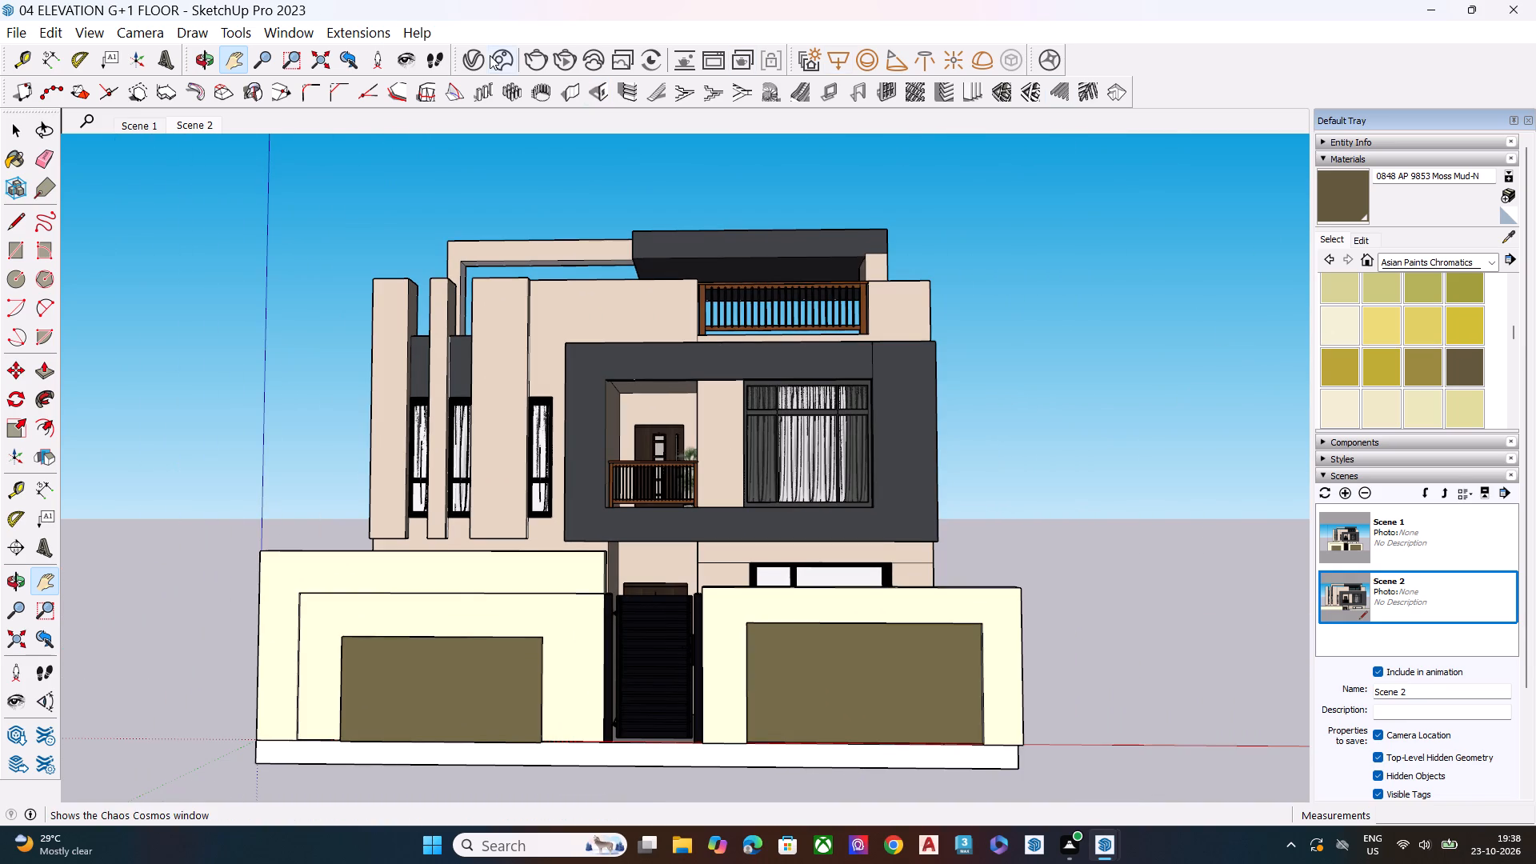
# Recolour the boundary wall's 0851 AP 7778 LIMON material in V-Ray to light grey, RGB 192, 192, 181.
pyautogui.click(476, 60)
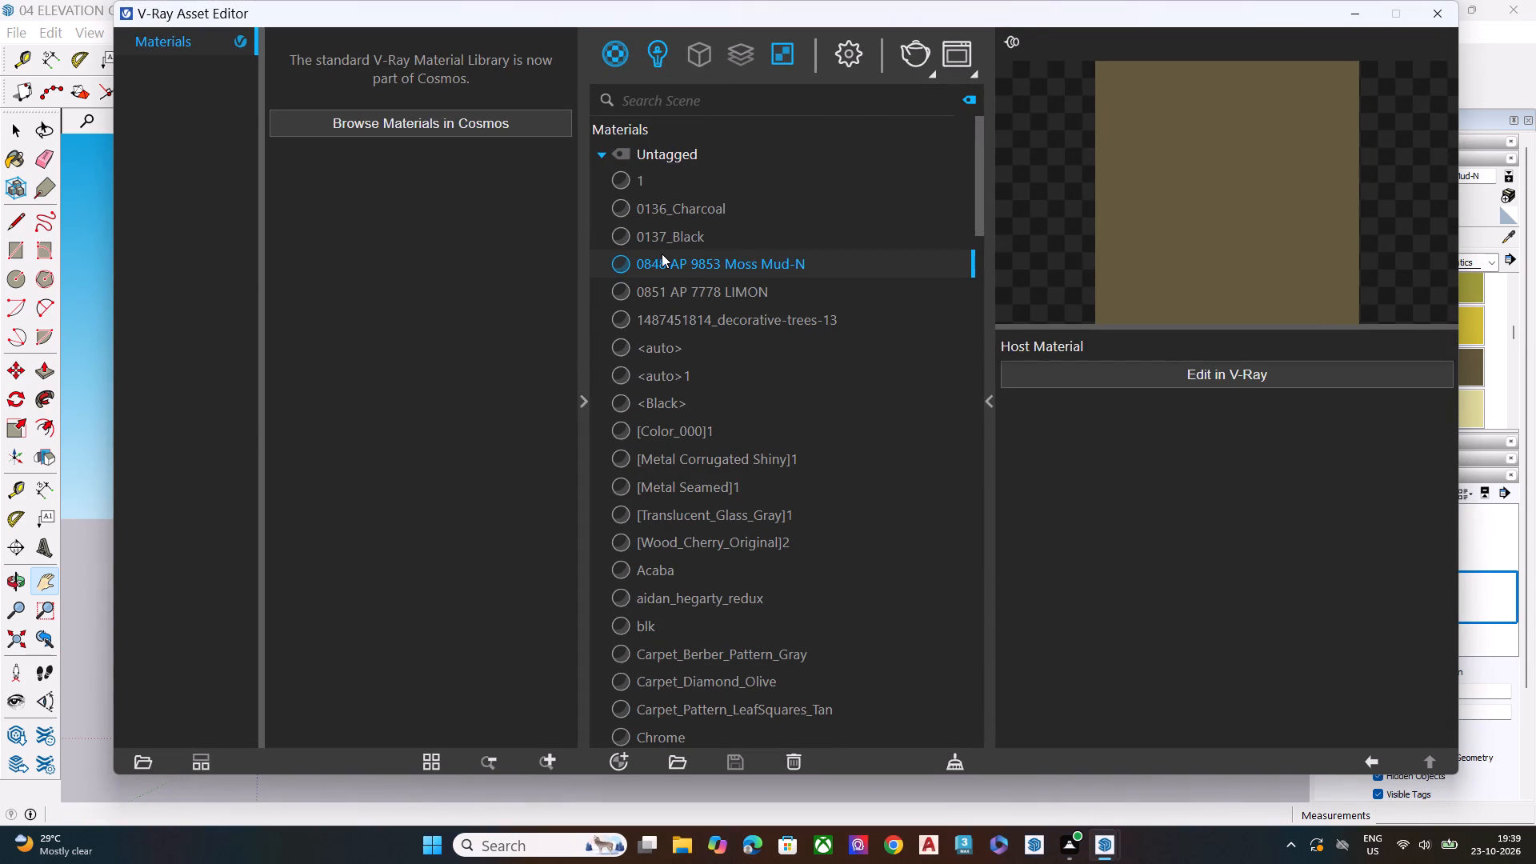
pyautogui.click(663, 250)
pyautogui.click(678, 230)
pyautogui.click(688, 207)
pyautogui.click(693, 237)
pyautogui.click(697, 258)
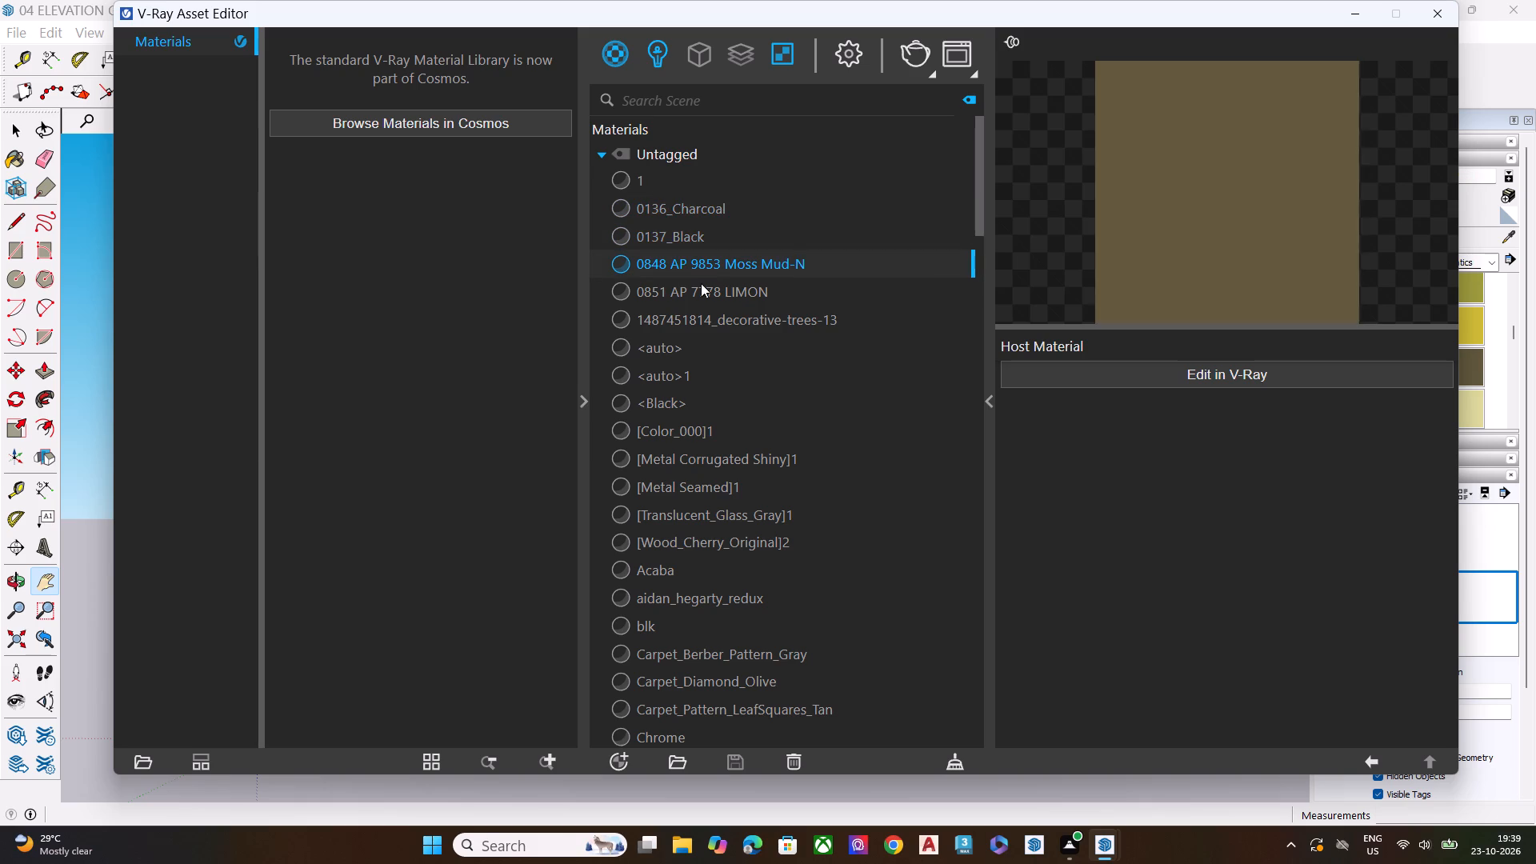
pyautogui.click(699, 294)
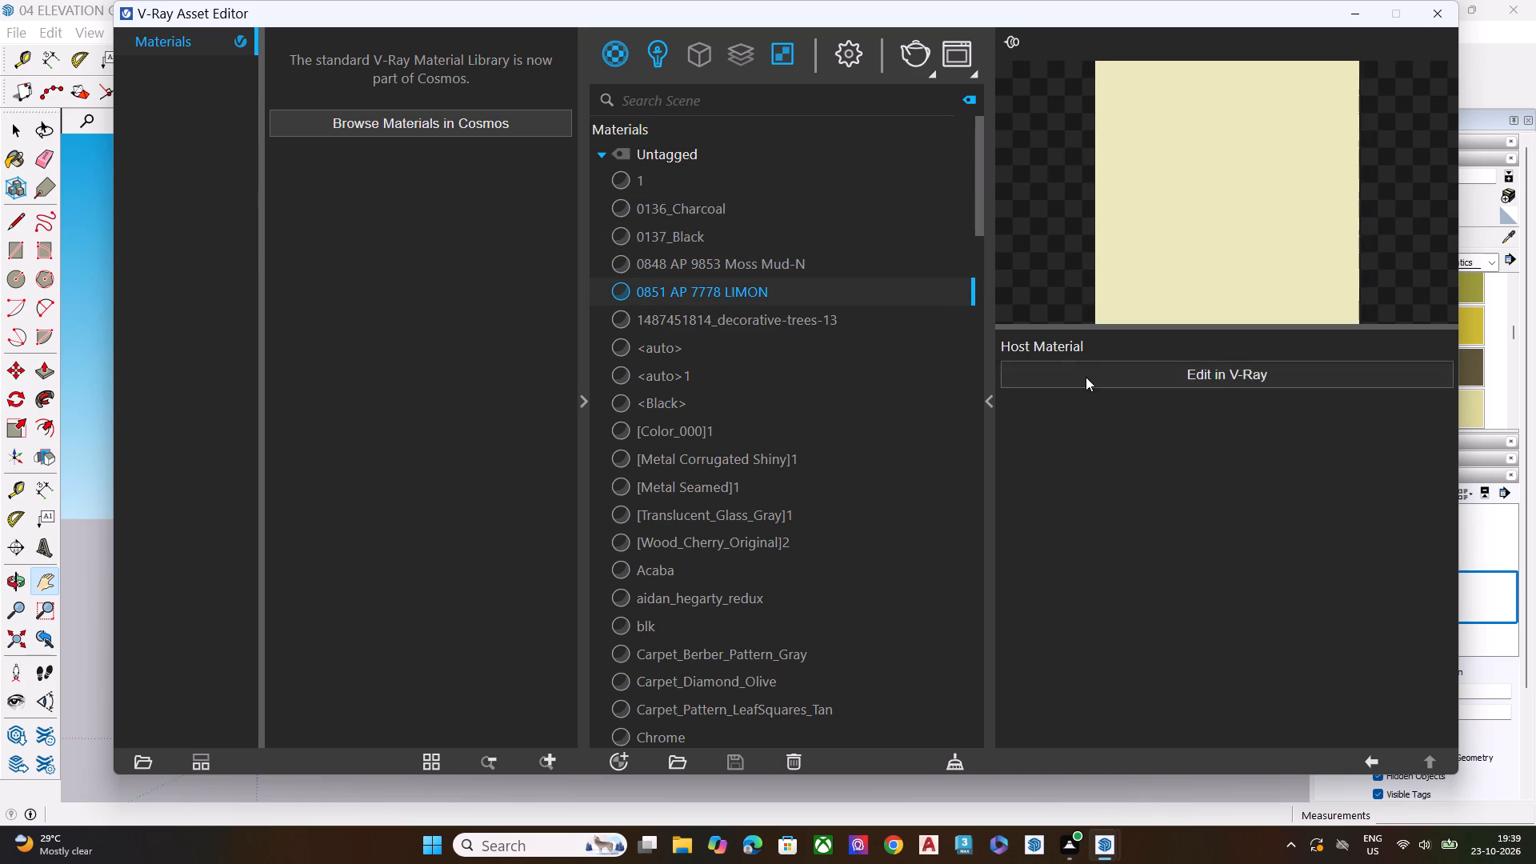
pyautogui.click(1086, 377)
pyautogui.click(1178, 442)
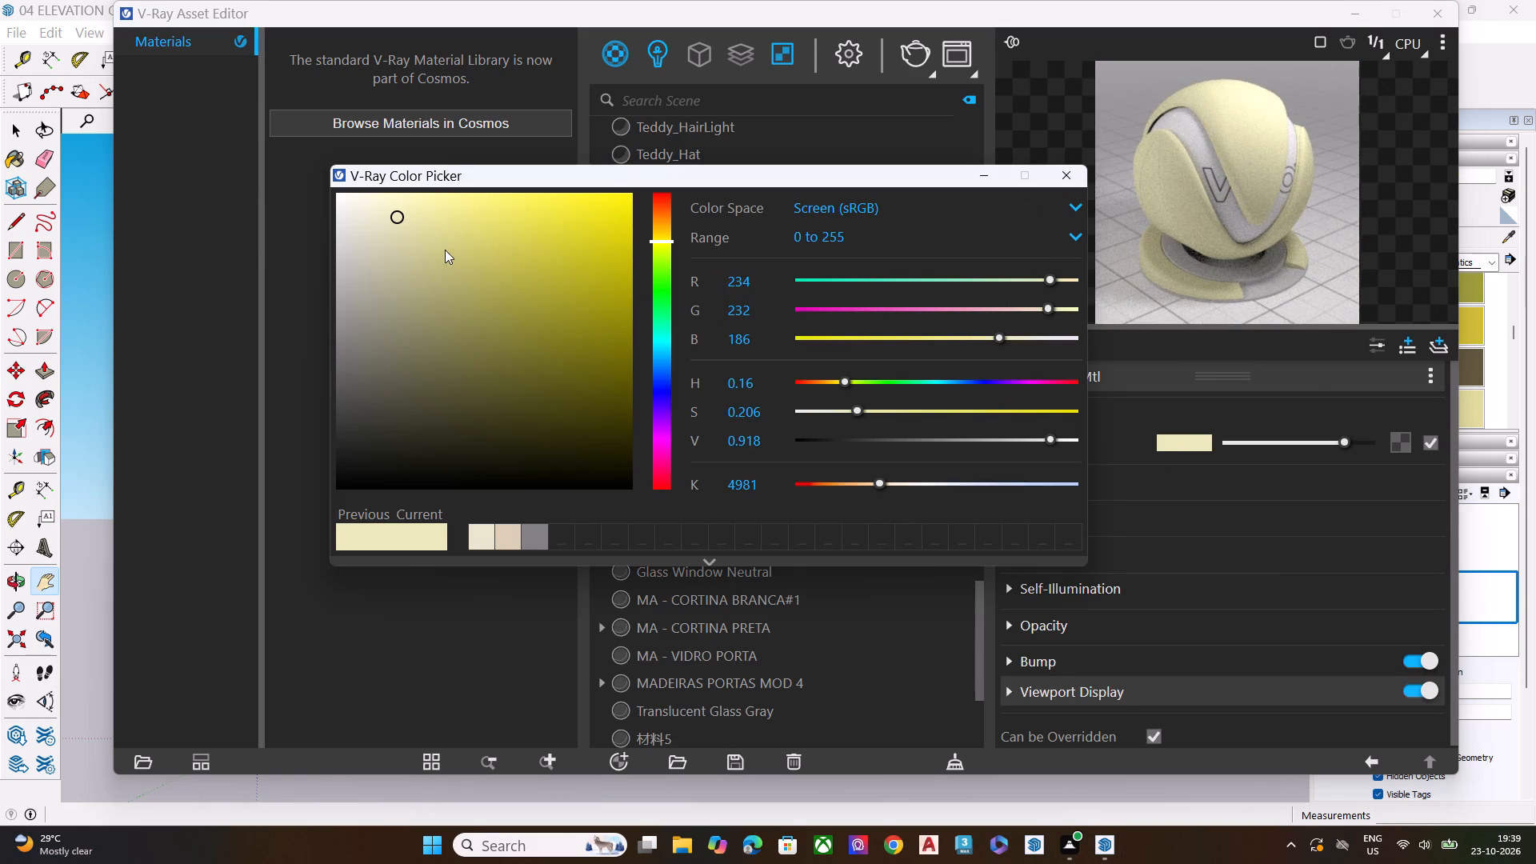
pyautogui.click(371, 211)
pyautogui.click(354, 266)
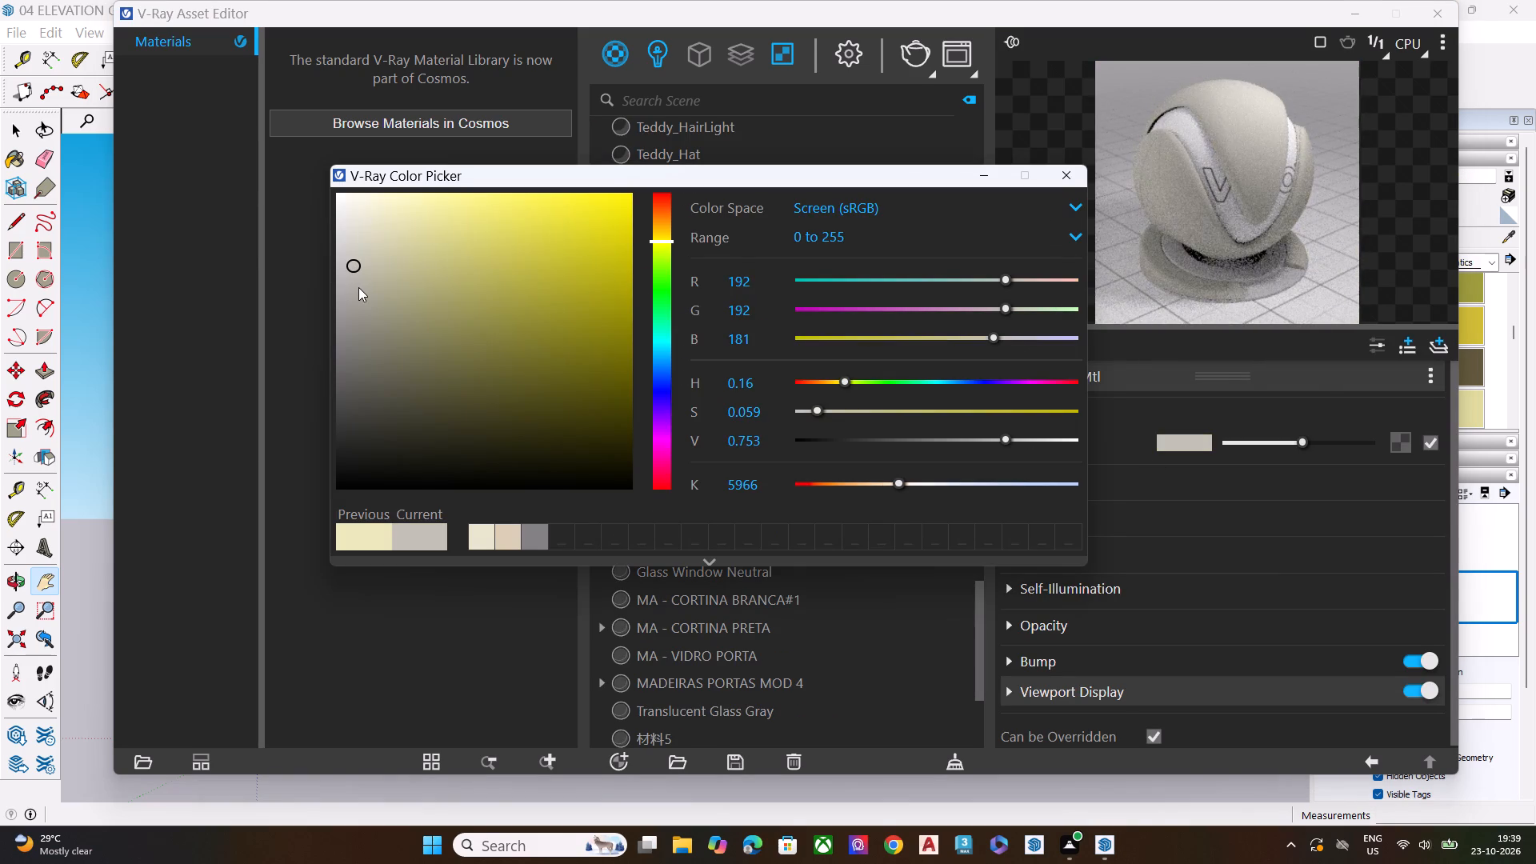
pyautogui.click(1436, 15)
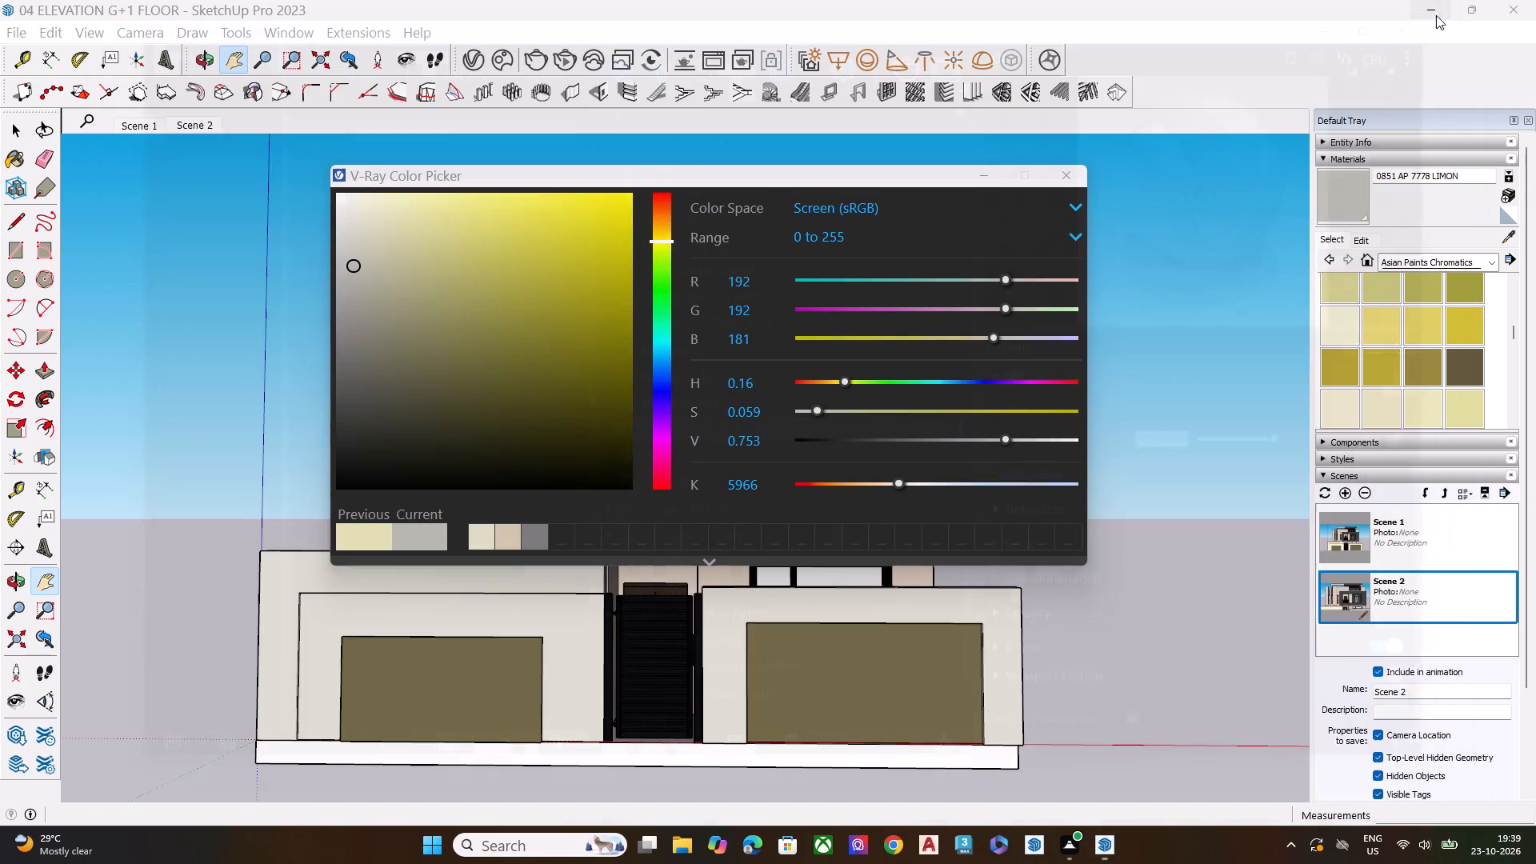
pyautogui.click(1082, 180)
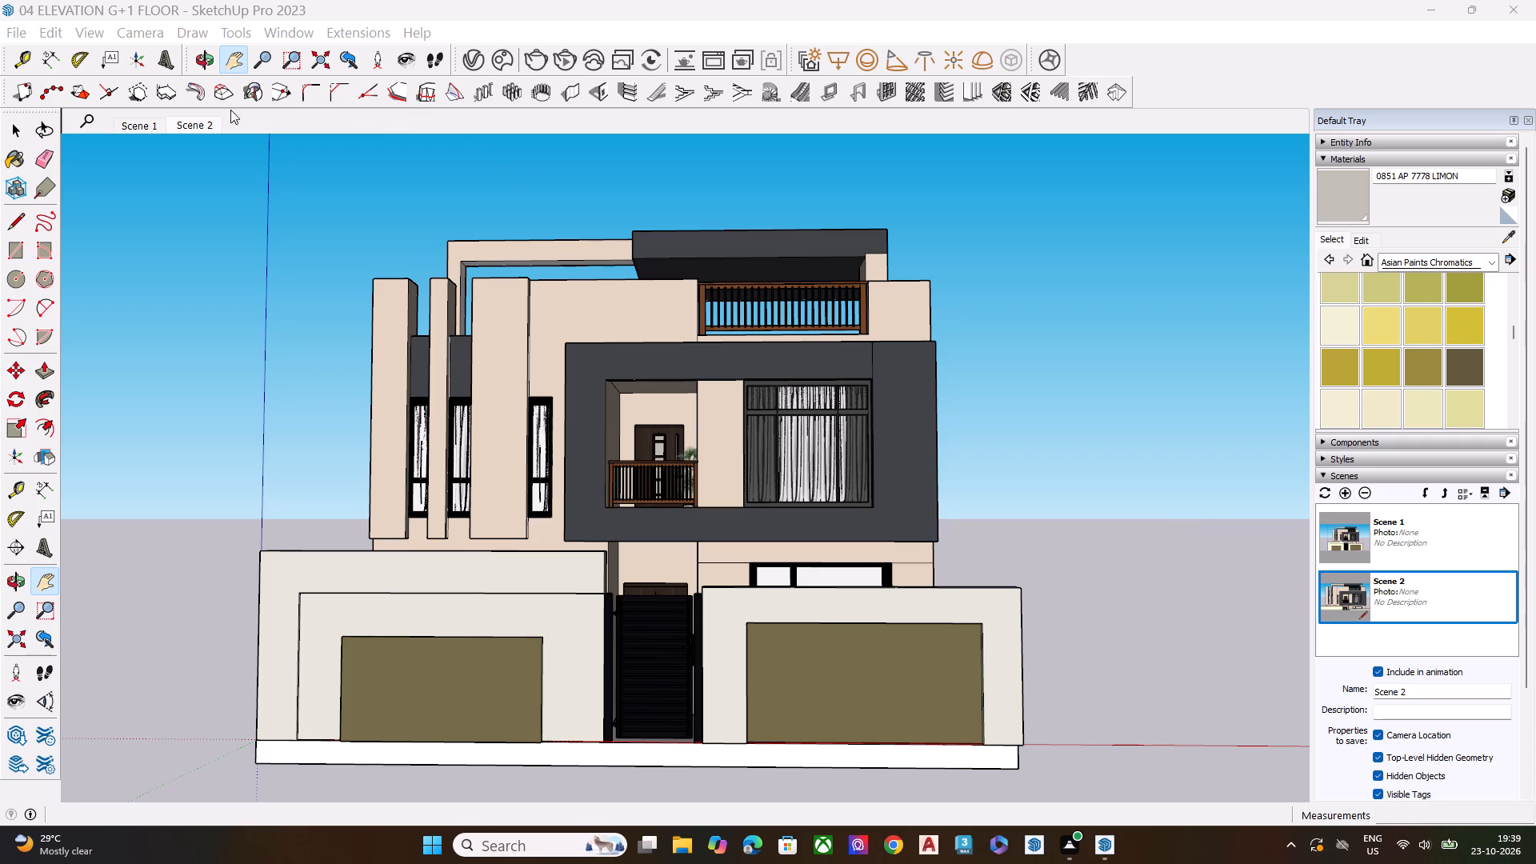
# Check the recoloured boundary wall in the saved Scene 1 and Scene 2 views.
pyautogui.click(137, 128)
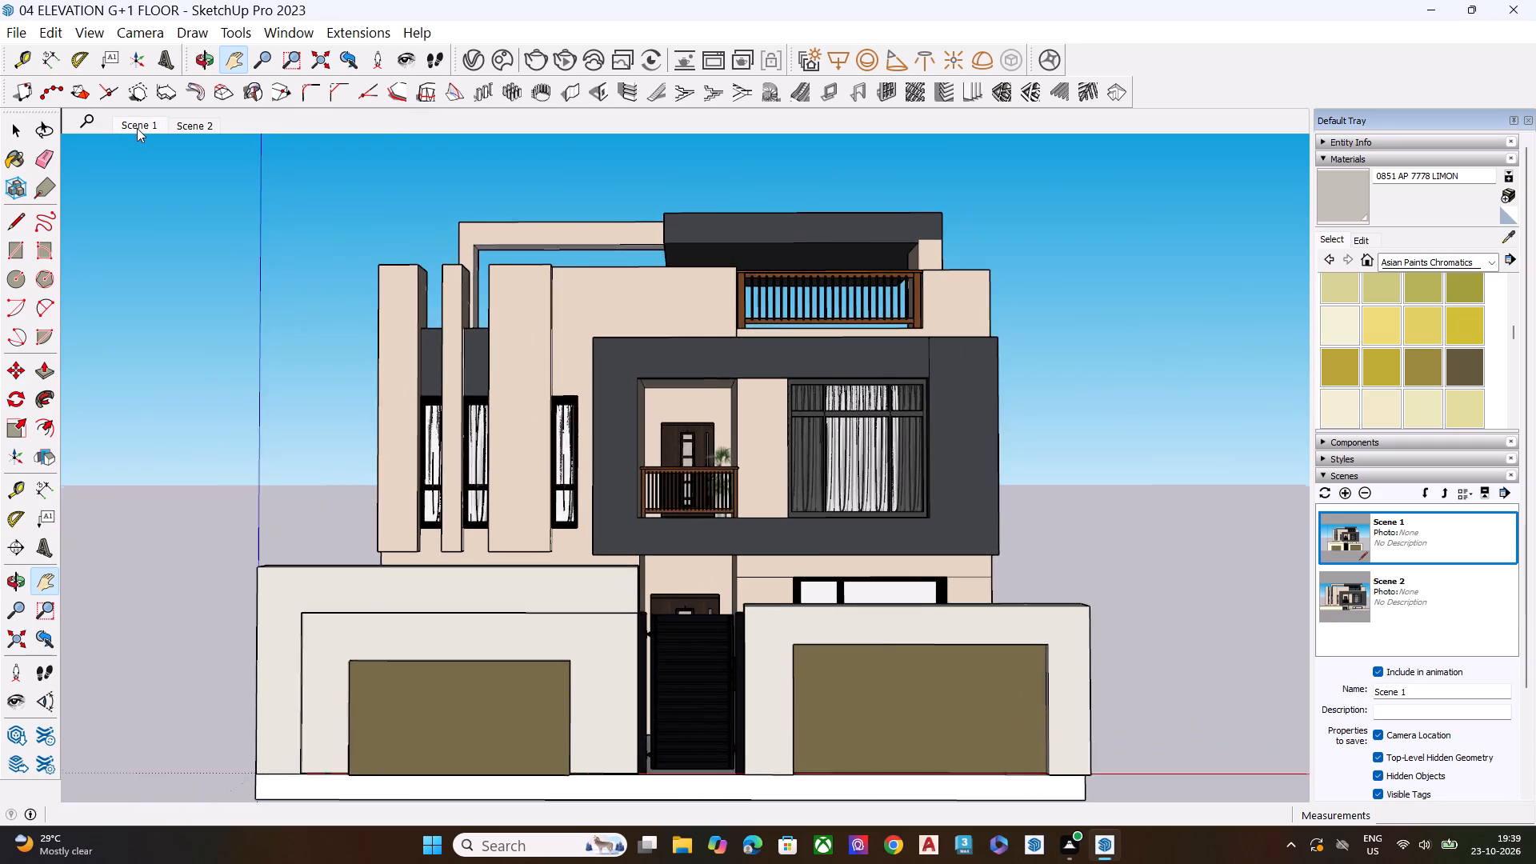
pyautogui.click(203, 124)
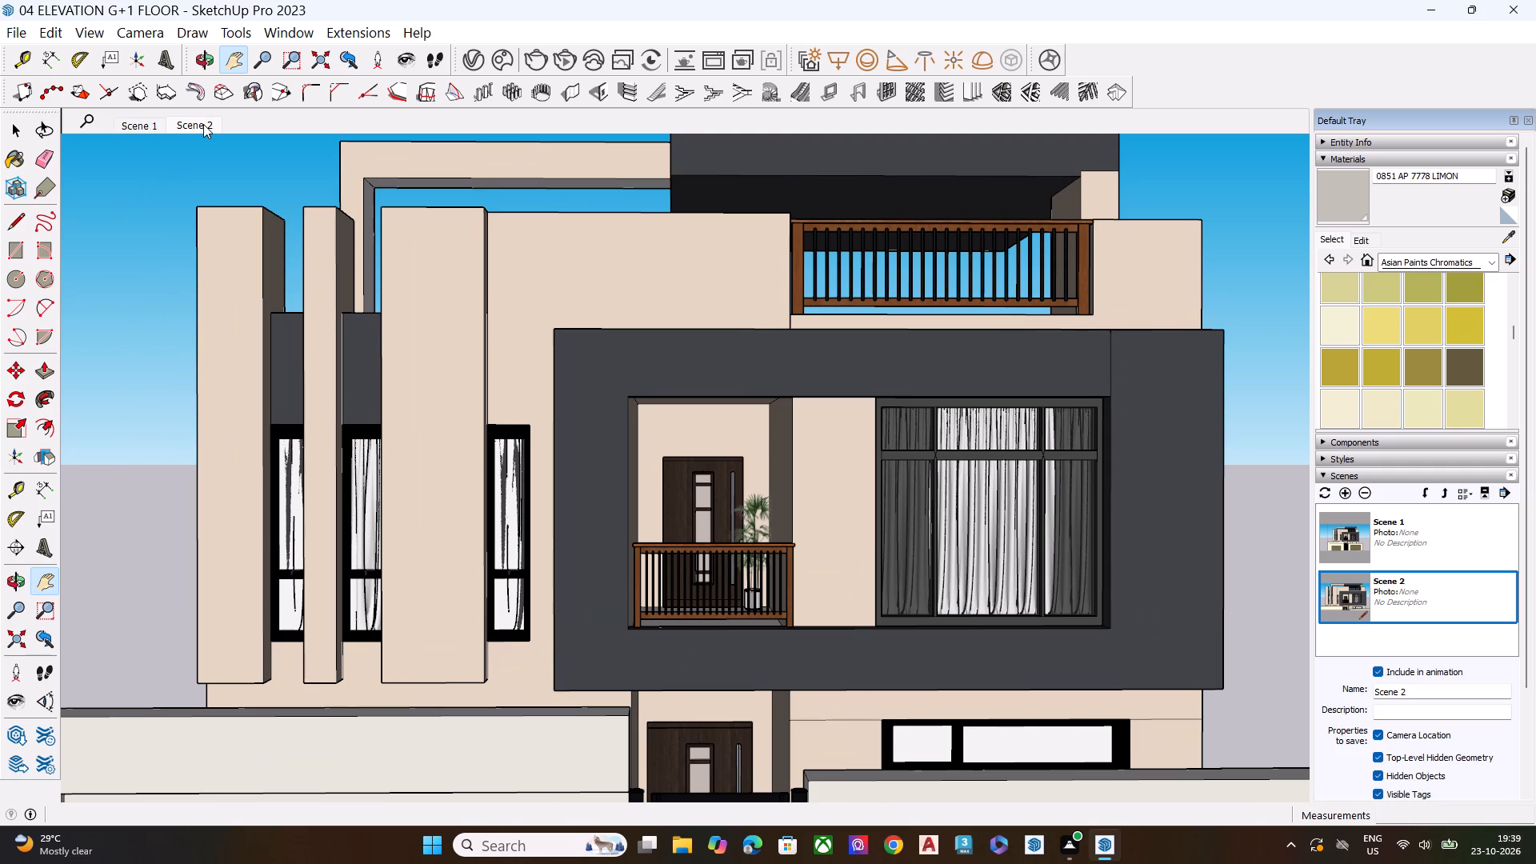
# Export the Scene 1 view as a 2D PNG image named 04 ELEVATION G+1 S1 FLOOR in Downloads.
pyautogui.click(142, 133)
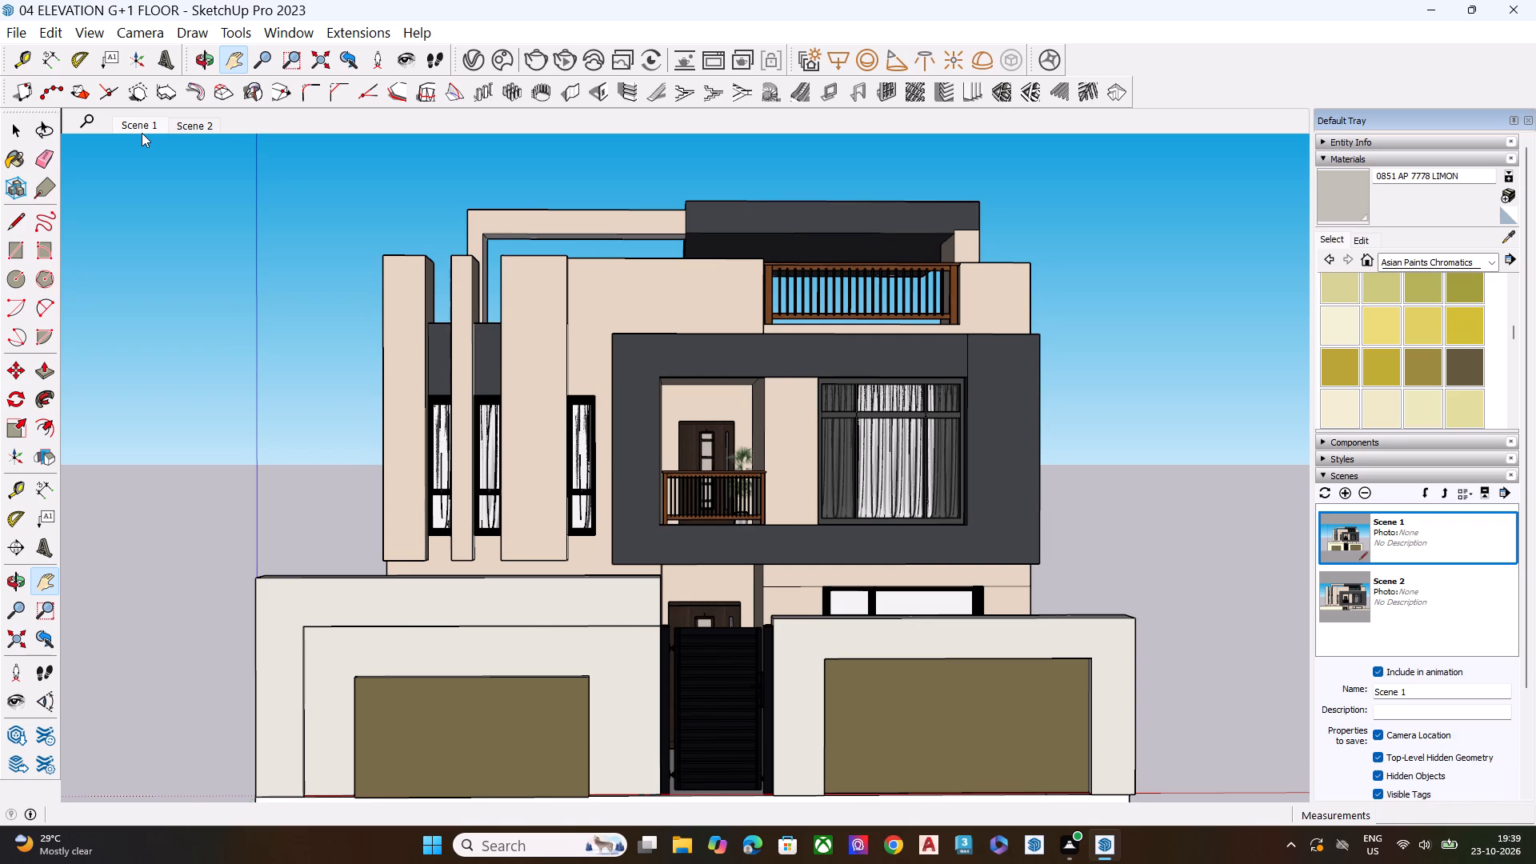
pyautogui.click(16, 27)
pyautogui.click(64, 382)
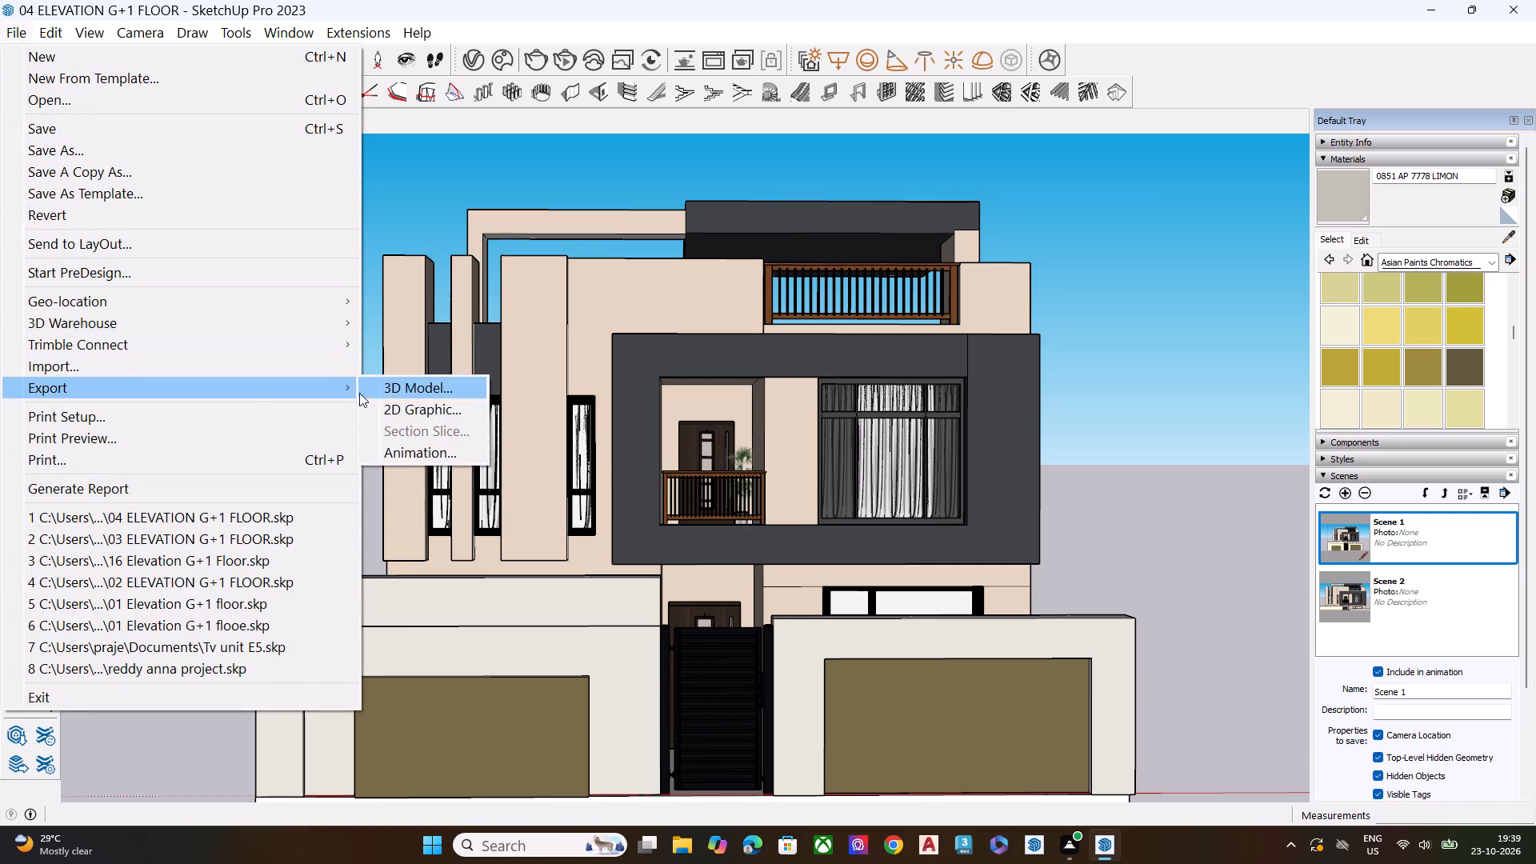
pyautogui.click(390, 409)
pyautogui.press('Right')
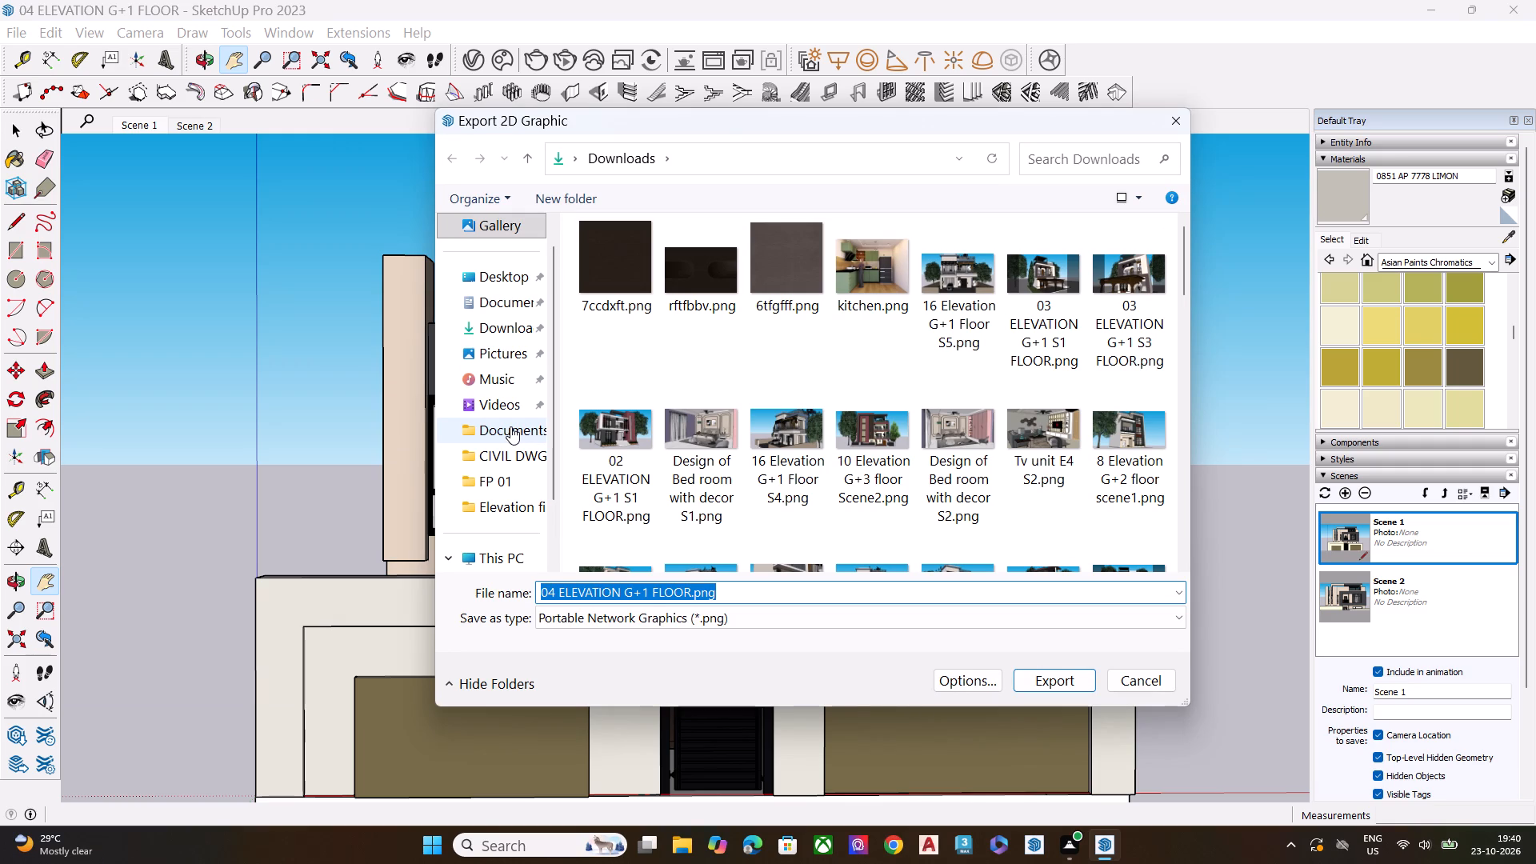
pyautogui.press('Left')
pyautogui.press('Left')
pyautogui.press('Left')
pyautogui.press('Left')
pyautogui.press('Left')
pyautogui.press('Left')
pyautogui.press('Left')
pyautogui.press('Left')
pyautogui.press('Left')
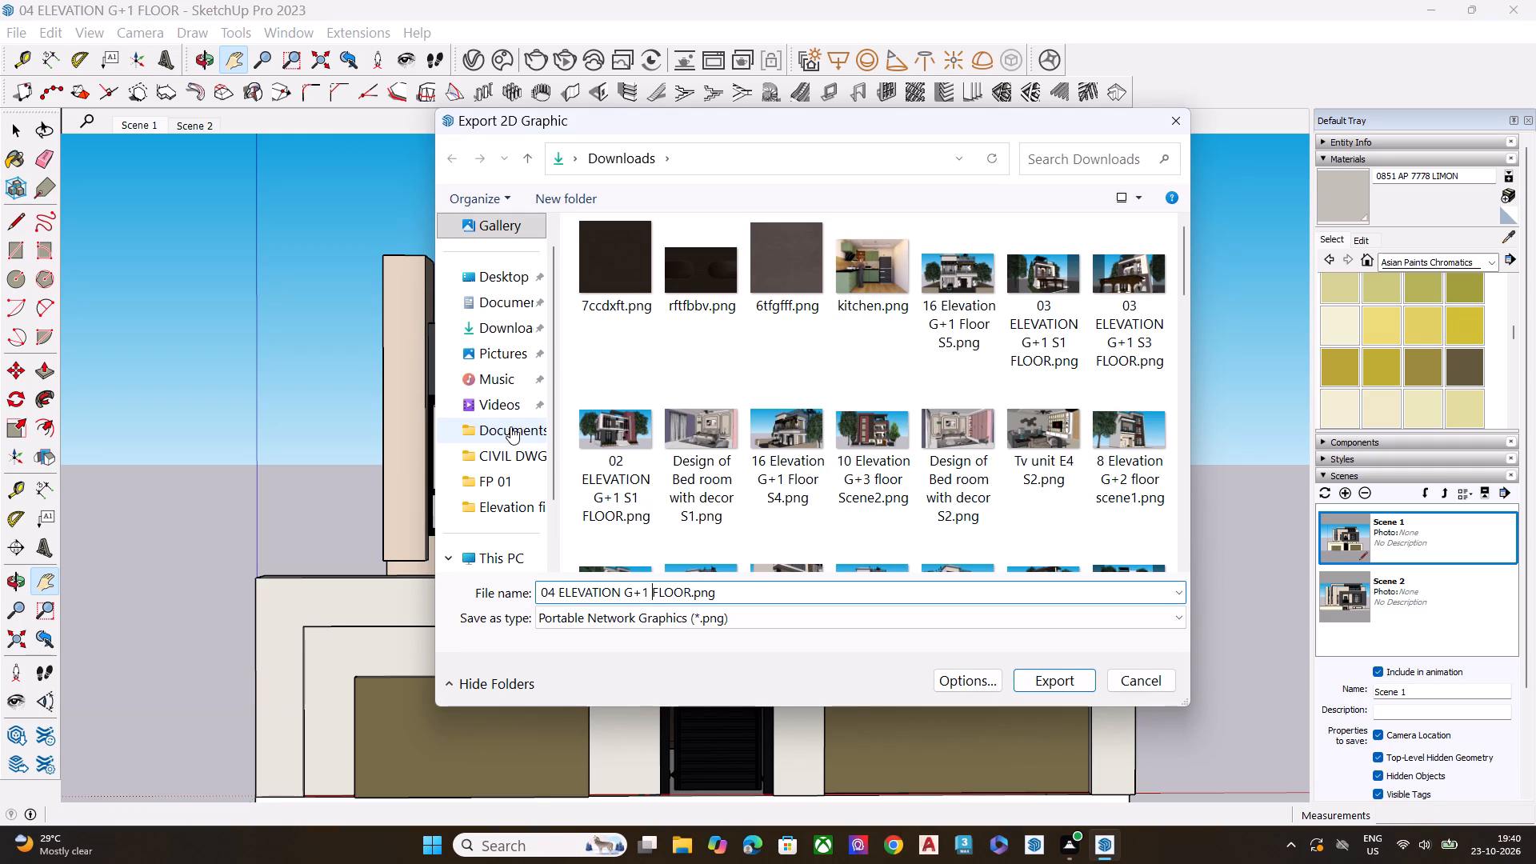
pyautogui.write('S1')
pyautogui.press('space')
pyautogui.press('Return')
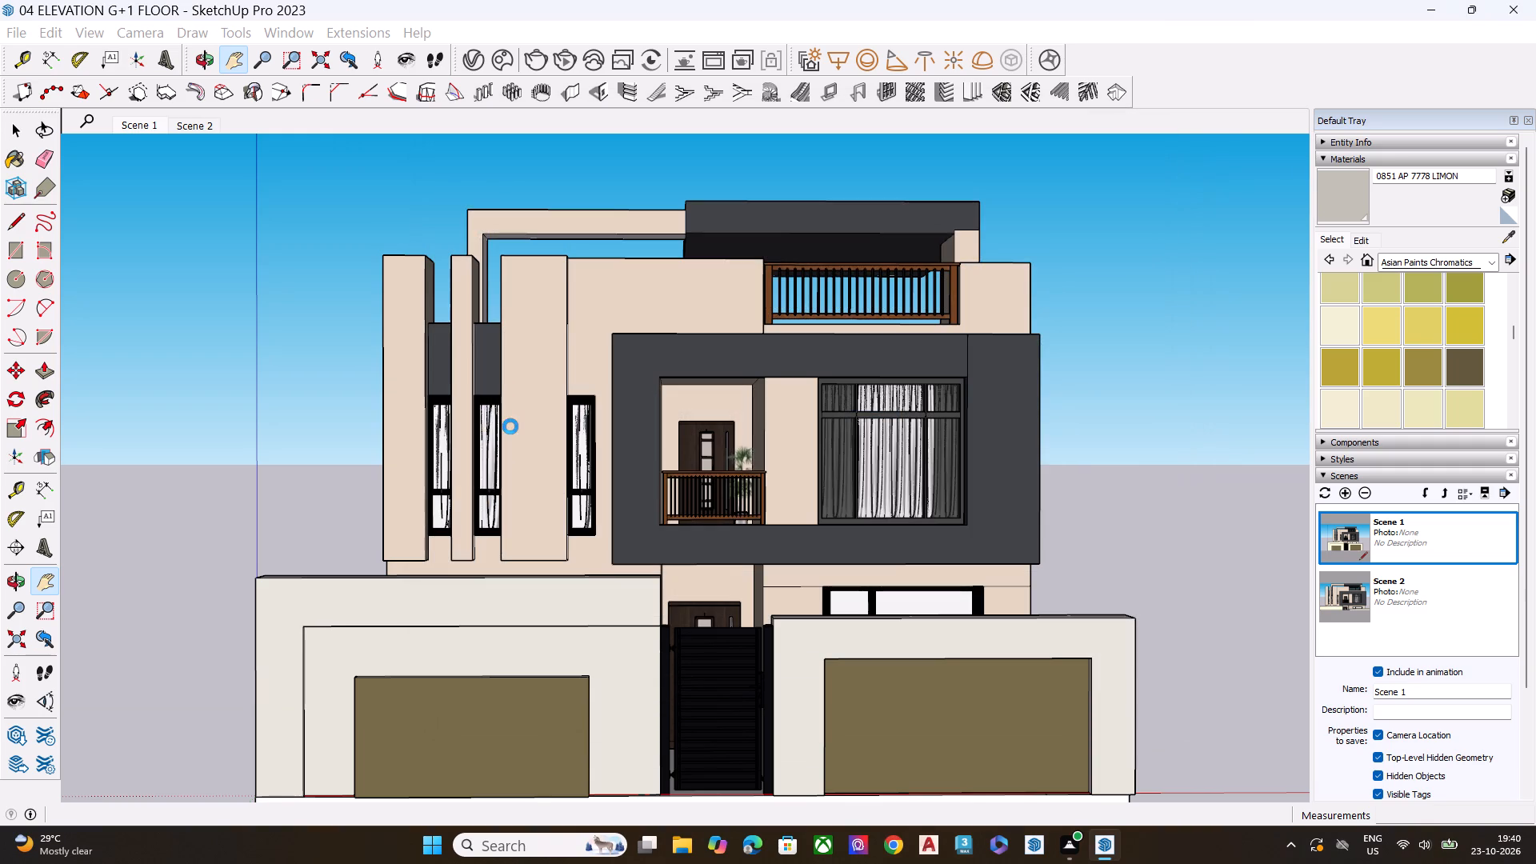
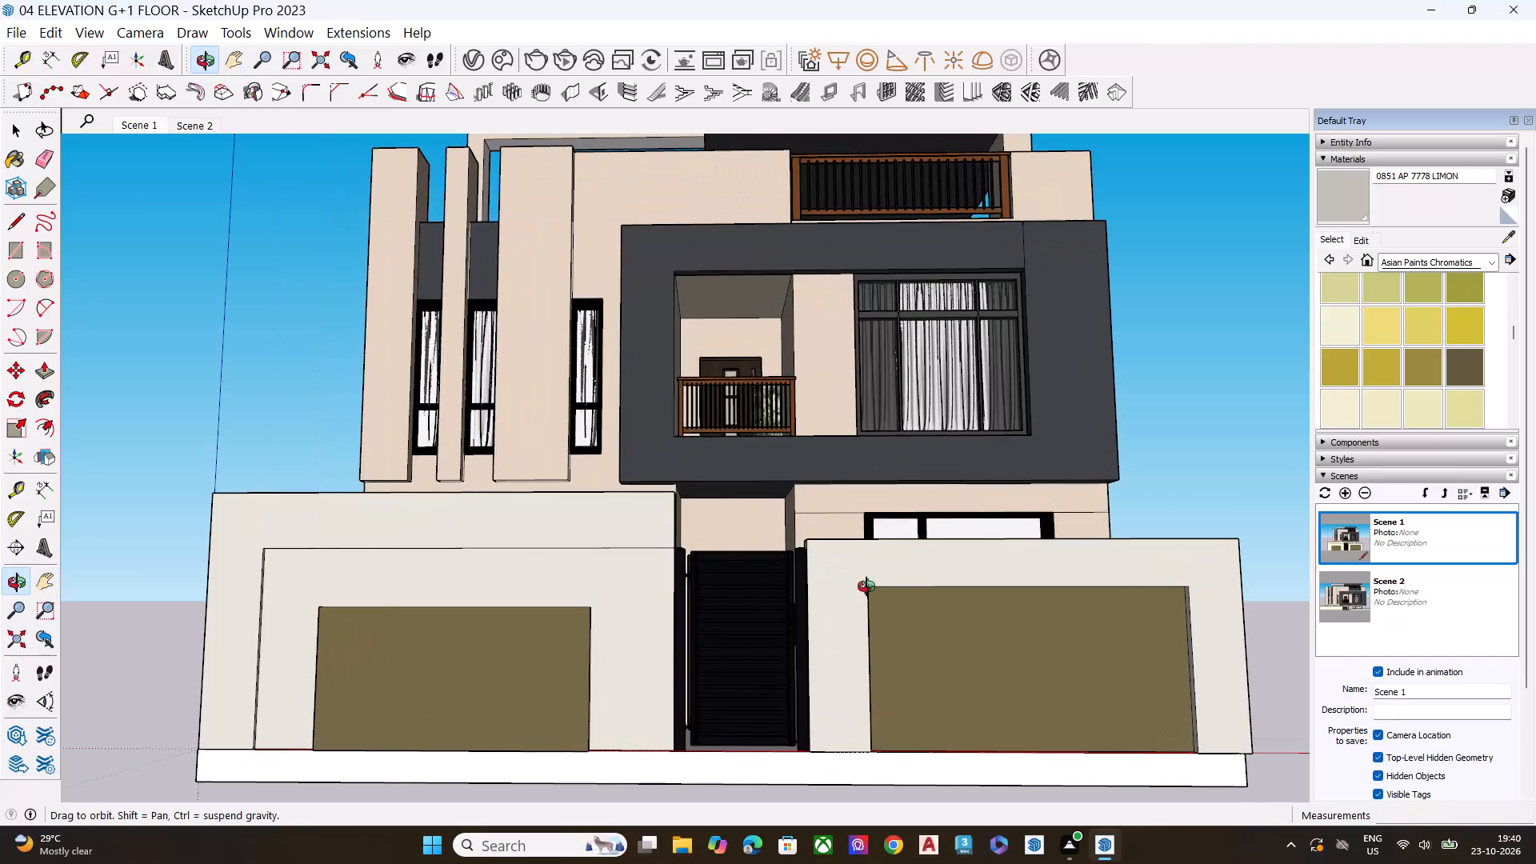
# Examine the painted house front, from the roof frame and balcony down to the gate and boundary wall.
pyautogui.scroll(6, 819, 344)
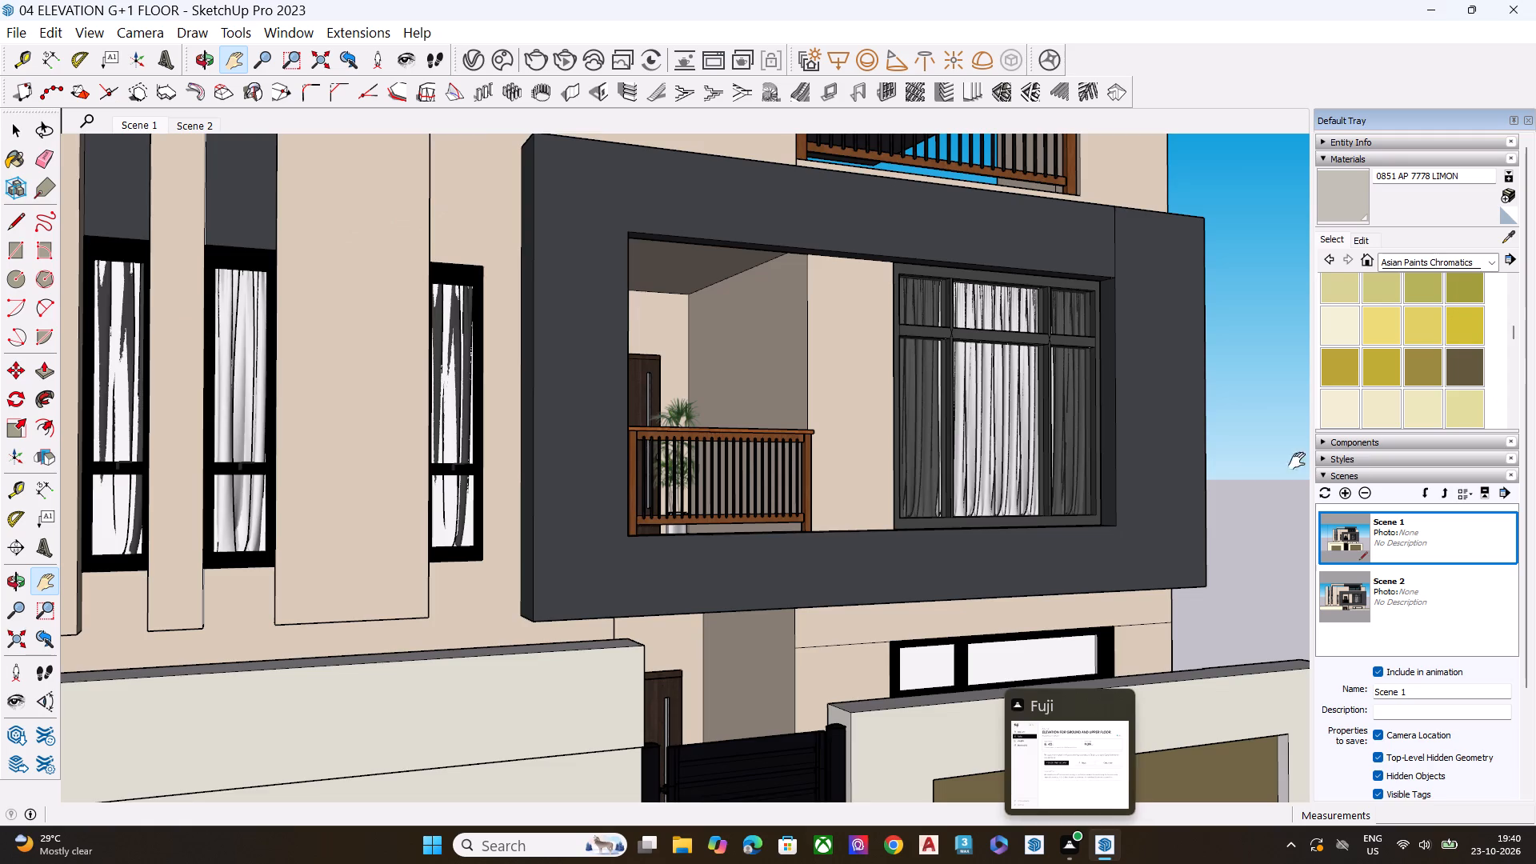
pyautogui.scroll(-7, 957, 462)
pyautogui.scroll(1, 938, 466)
pyautogui.scroll(-2, 938, 466)
pyautogui.moveTo(1030, 646); pyautogui.dragTo(758, 640, button='middle')
pyautogui.scroll(1, 425, 335)
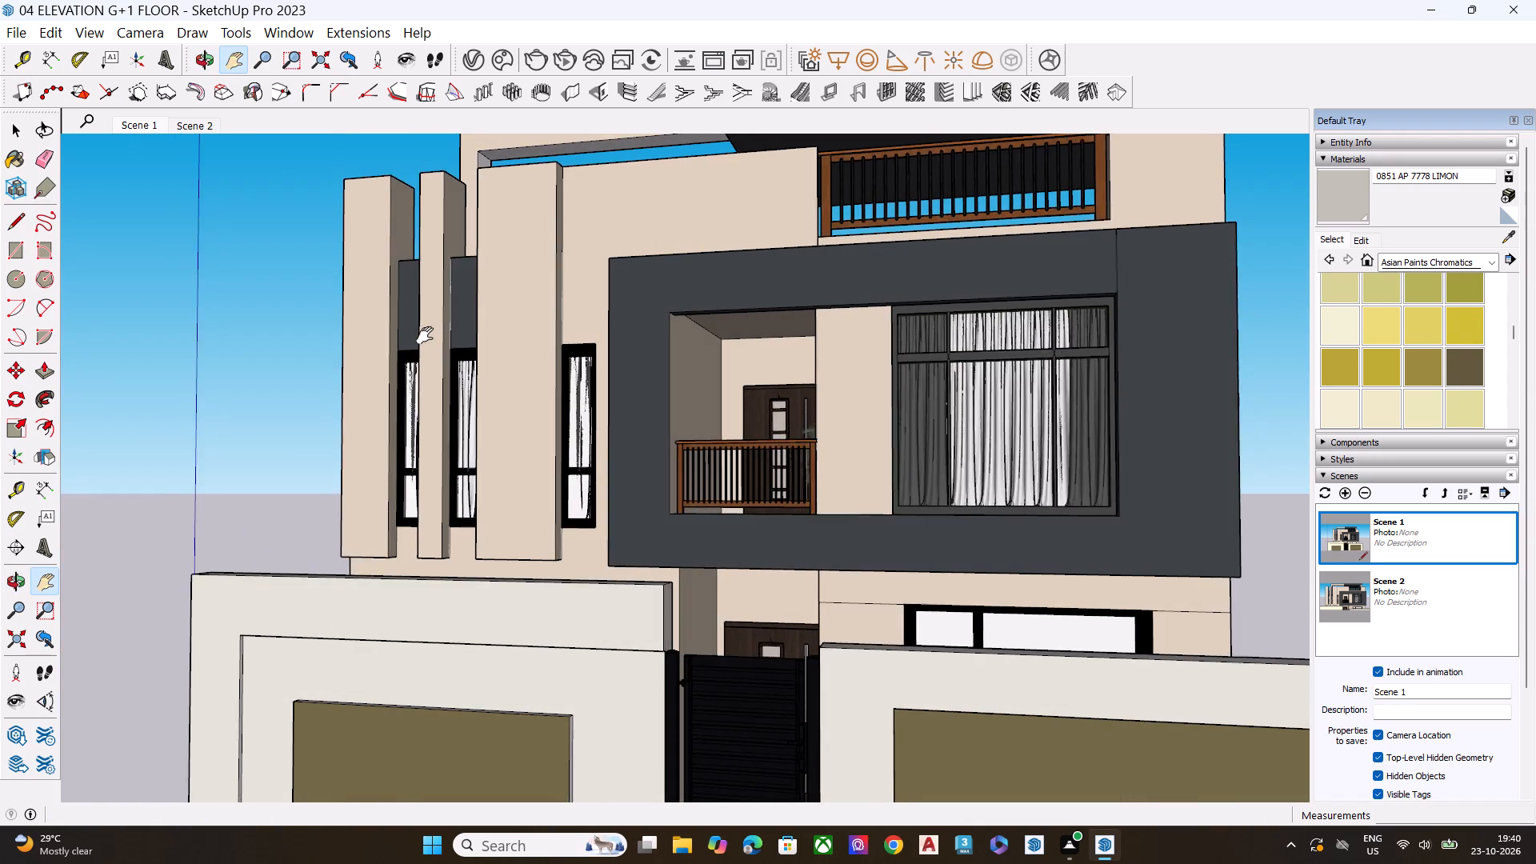
pyautogui.scroll(1, 425, 335)
pyautogui.scroll(-3, 441, 346)
pyautogui.scroll(-5, 682, 490)
pyautogui.scroll(2, 694, 507)
pyautogui.scroll(-1, 694, 507)
pyautogui.moveTo(782, 502); pyautogui.dragTo(866, 499, button='middle')
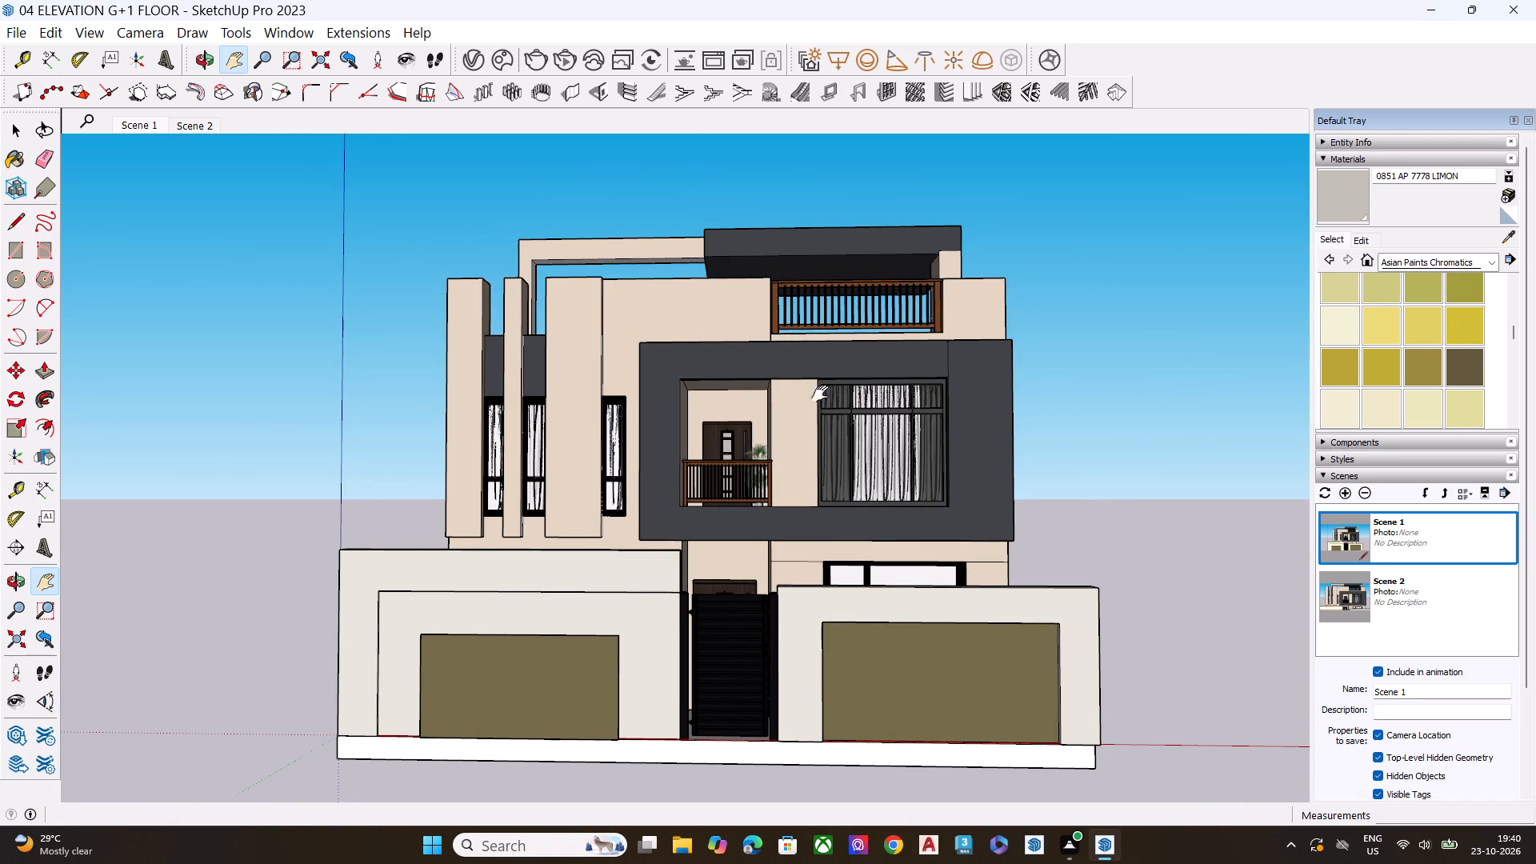
pyautogui.scroll(-2, 810, 410)
pyautogui.scroll(1, 809, 411)
pyautogui.scroll(-4, 809, 411)
pyautogui.press('space')
pyautogui.moveTo(745, 505); pyautogui.dragTo(895, 518, button='middle')
pyautogui.scroll(3, 744, 400)
pyautogui.scroll(-2, 733, 397)
pyautogui.scroll(5, 733, 397)
pyautogui.scroll(1, 803, 426)
pyautogui.moveTo(803, 426); pyautogui.dragTo(724, 417, button='middle')
pyautogui.scroll(-7, 675, 442)
# Draw a ground rectangle about 55' by 59' on the red axis beside the house, clear of the boundary wall.
pyautogui.moveTo(749, 445); pyautogui.dragTo(414, 659, button='middle')
pyautogui.scroll(1, 414, 659)
pyautogui.scroll(-1, 662, 620)
pyautogui.scroll(1, 662, 620)
pyautogui.scroll(-4, 662, 620)
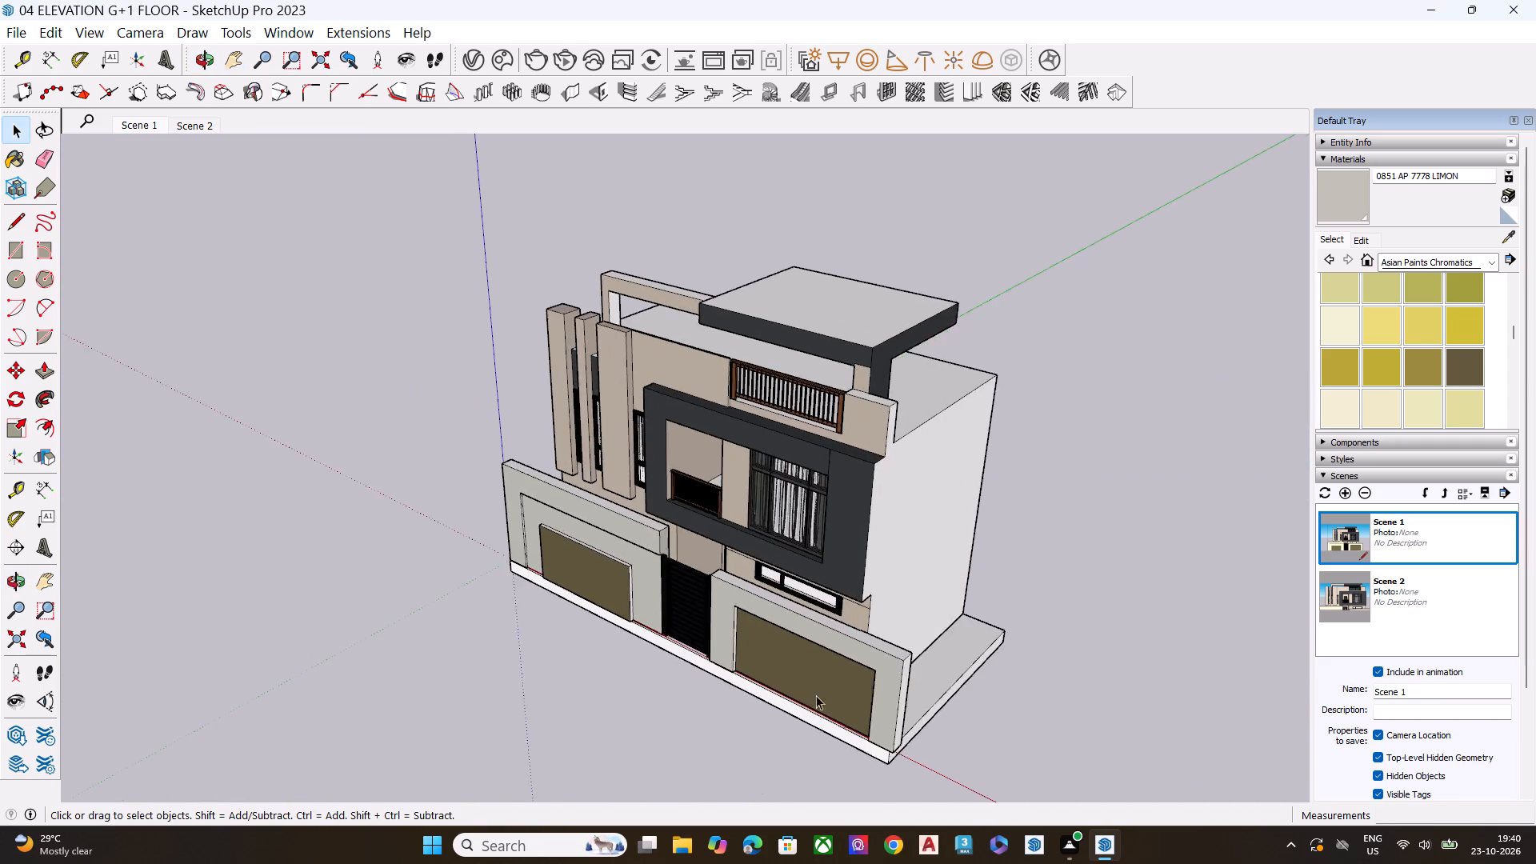
pyautogui.moveTo(891, 702); pyautogui.dragTo(816, 770, button='middle')
pyautogui.press('r')
pyautogui.scroll(-4, 784, 682)
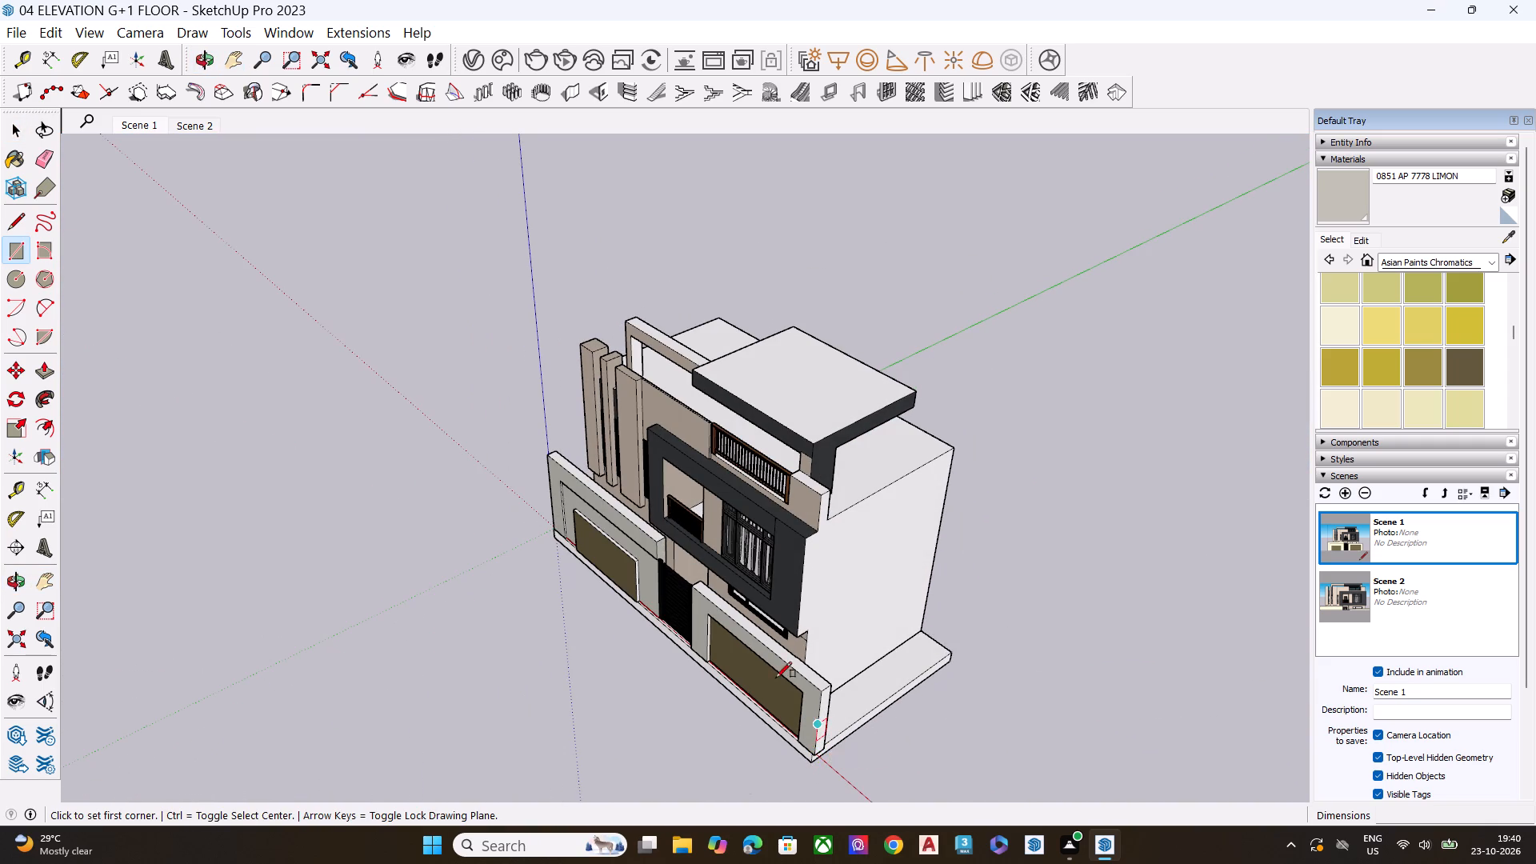
pyautogui.scroll(-3, 776, 678)
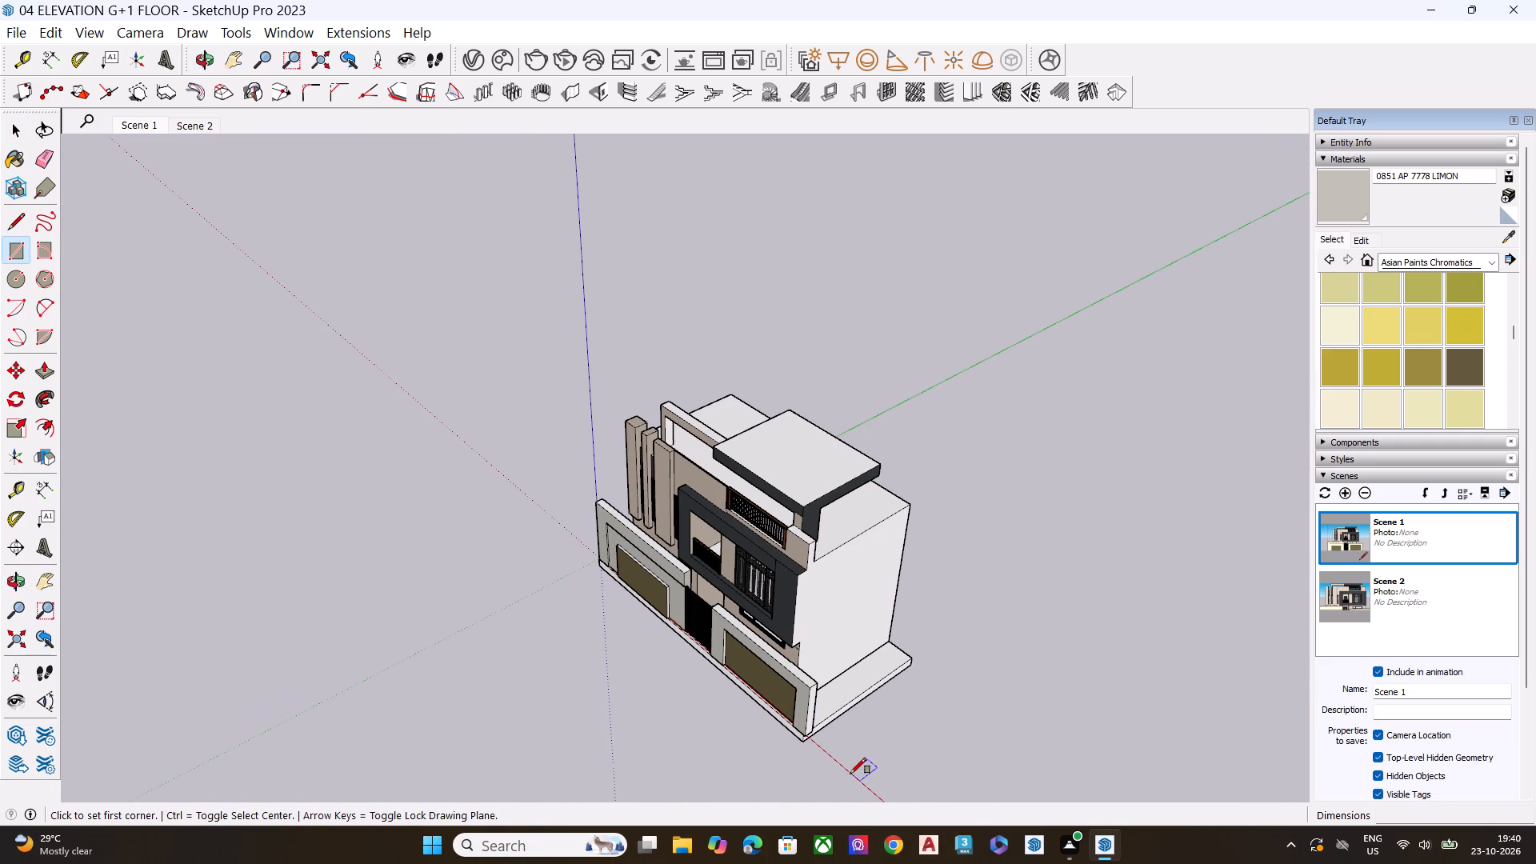
pyautogui.click(850, 774)
pyautogui.scroll(-7, 885, 710)
pyautogui.scroll(-3, 1006, 705)
pyautogui.scroll(1, 1006, 705)
pyautogui.scroll(-6, 1006, 705)
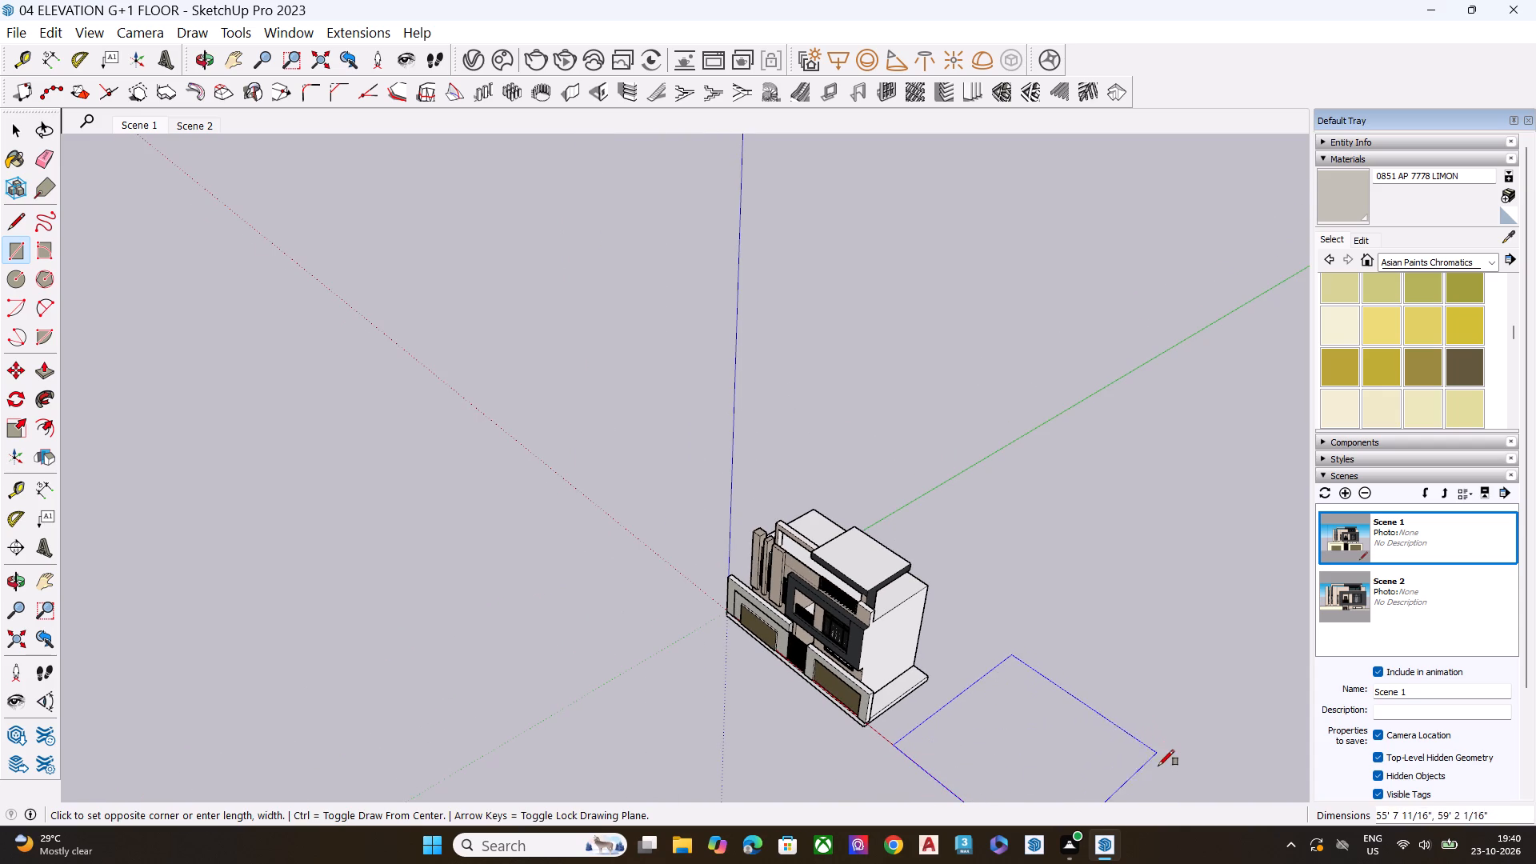
pyautogui.click(1158, 766)
pyautogui.press('space')
# Push/Pull the new ground rectangle up into a block about 46' high.
pyautogui.click(1082, 762)
pyautogui.press('p')
pyautogui.click(1082, 762)
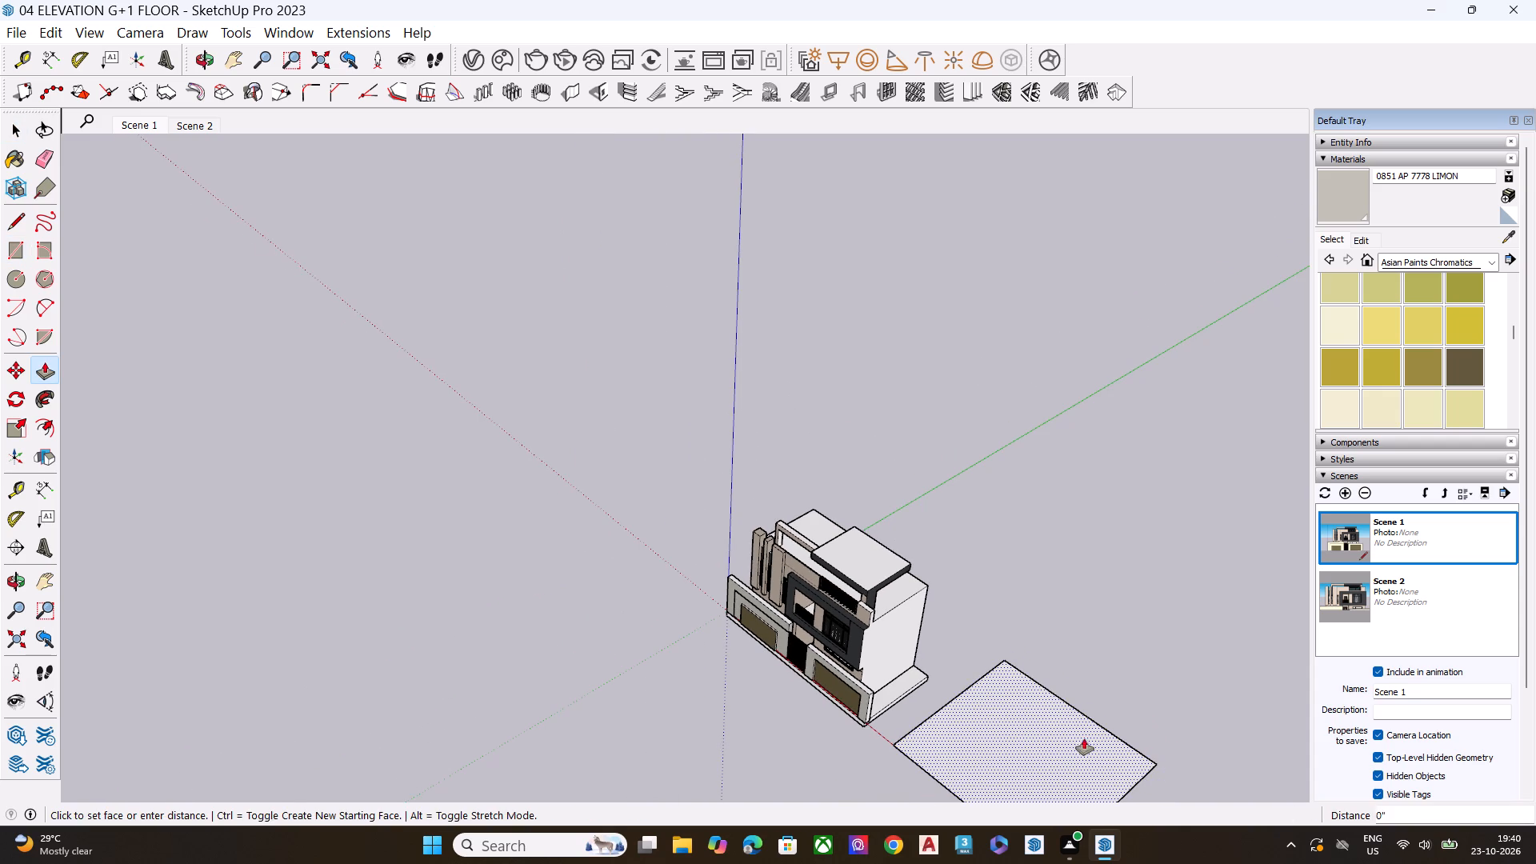
pyautogui.scroll(3, 897, 628)
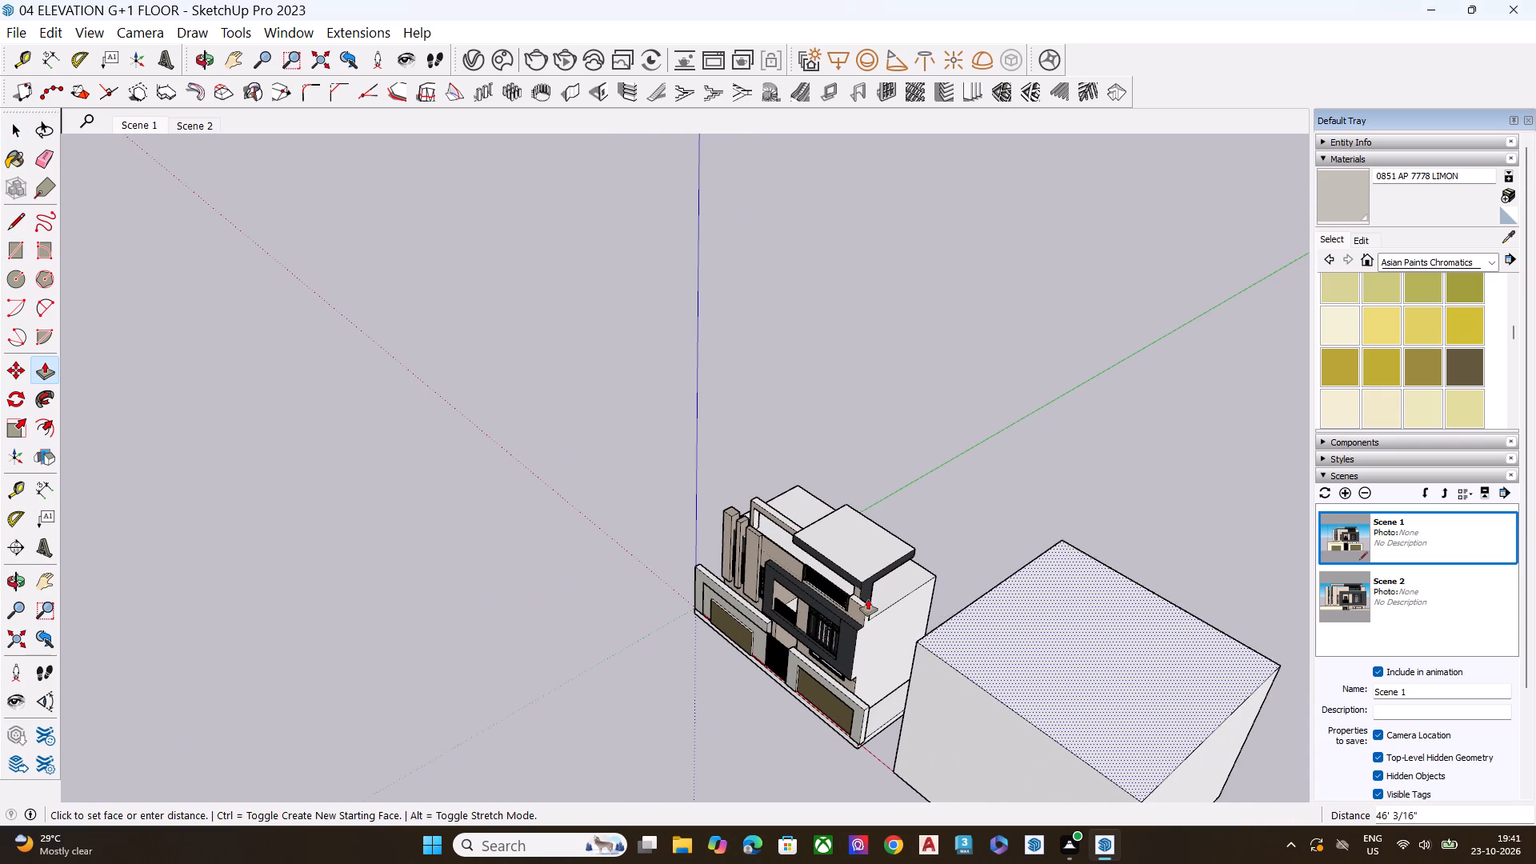
pyautogui.click(866, 601)
pyautogui.press('space')
# Offset the outline of the new block's front face inward to form a narrow border.
pyautogui.moveTo(907, 667); pyautogui.dragTo(1227, 444, button='middle')
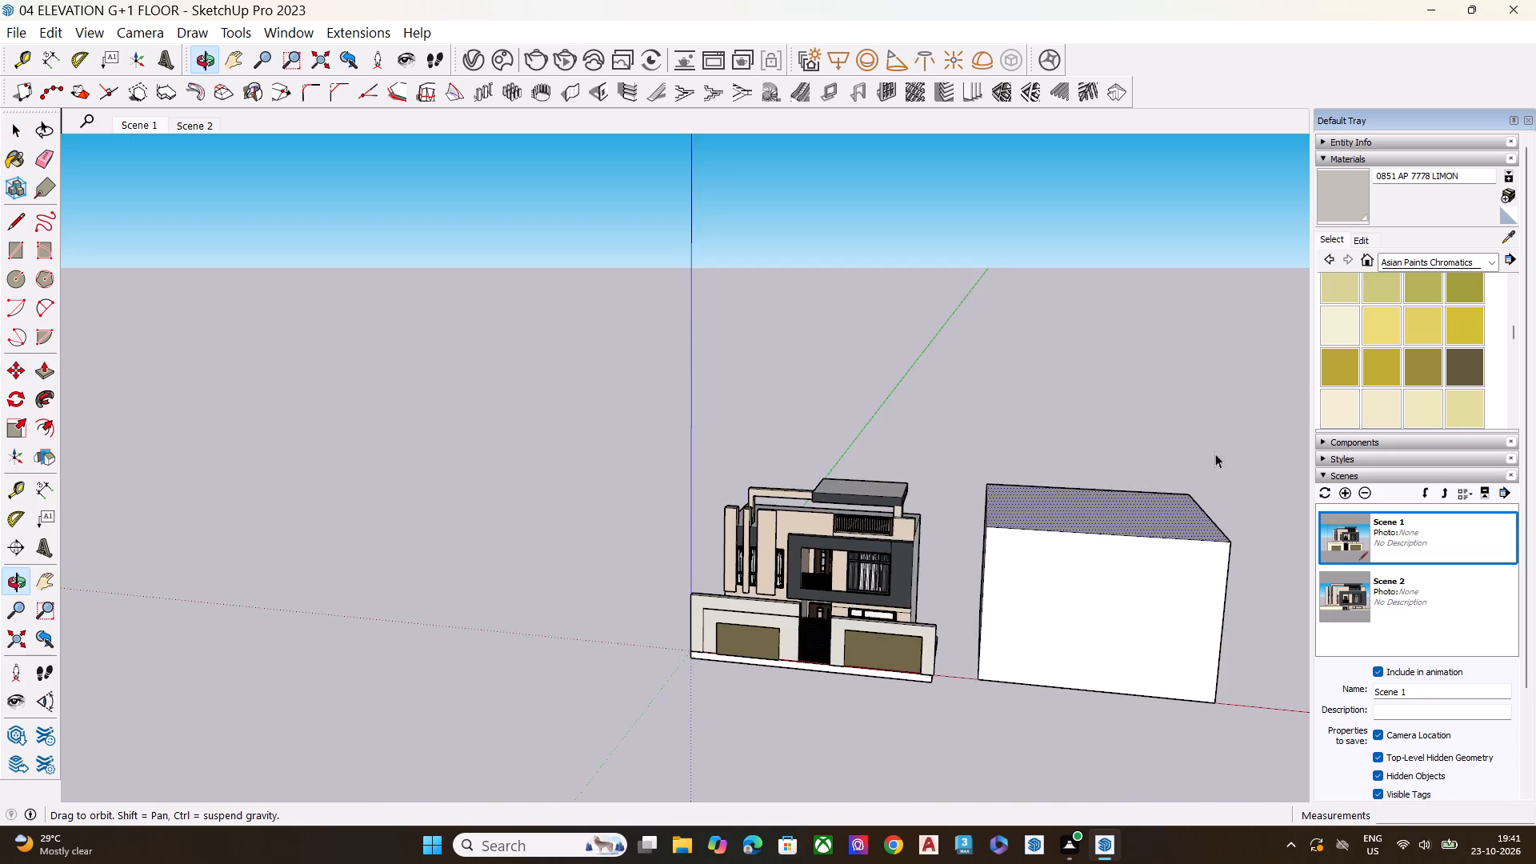
pyautogui.scroll(3, 1158, 510)
pyautogui.scroll(-2, 1148, 514)
pyautogui.scroll(2, 1148, 514)
pyautogui.scroll(-1, 1146, 516)
pyautogui.scroll(4, 1142, 519)
pyautogui.moveTo(1094, 558); pyautogui.dragTo(1154, 509, button='middle')
pyautogui.scroll(5, 1154, 509)
pyautogui.scroll(-1, 1130, 562)
pyautogui.scroll(2, 1124, 568)
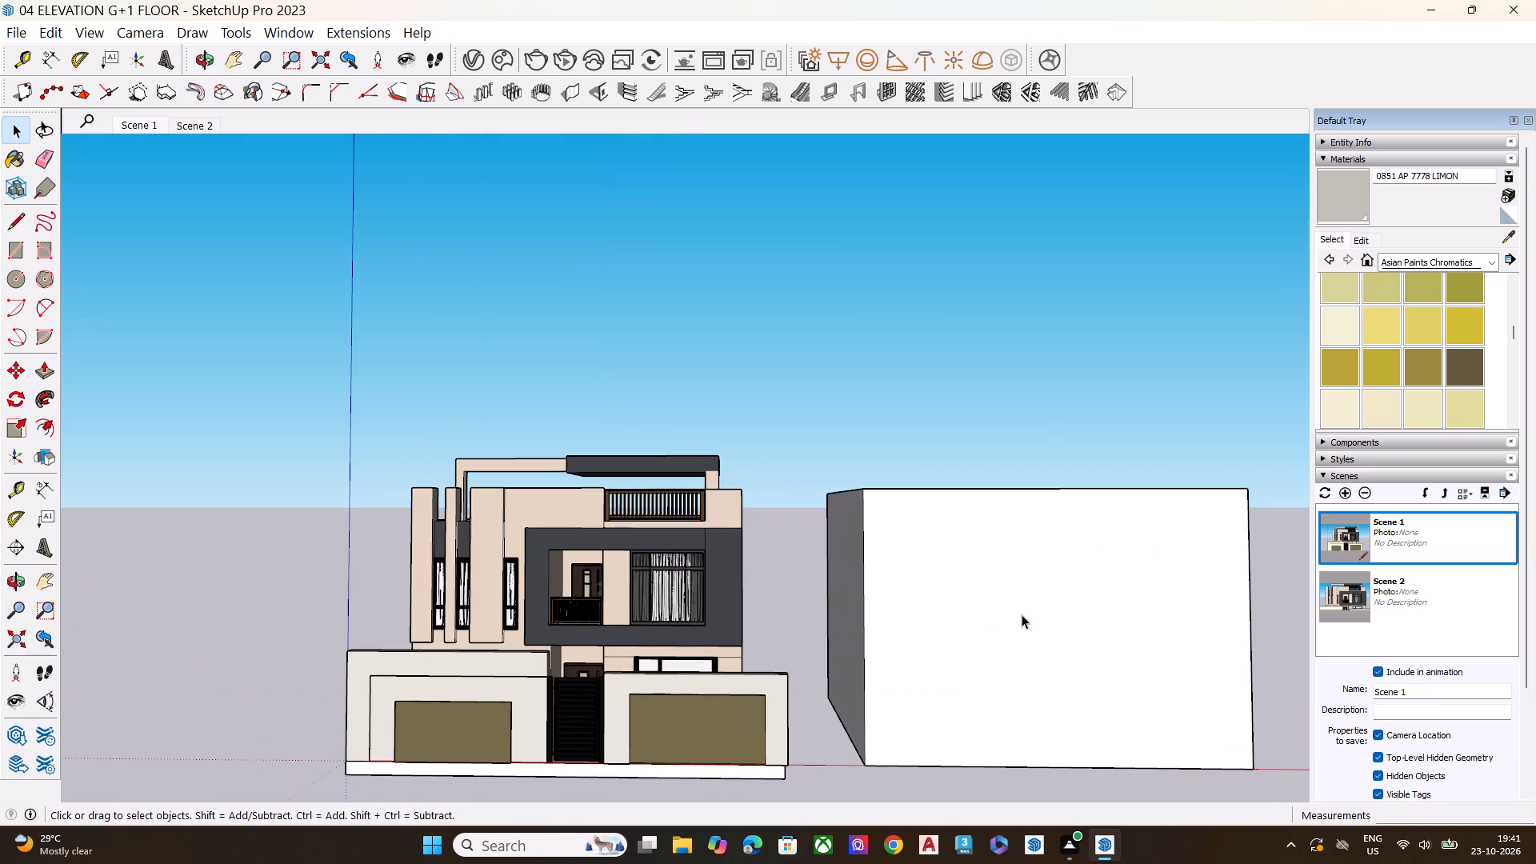
pyautogui.scroll(-6, 790, 554)
pyautogui.moveTo(1040, 604); pyautogui.dragTo(988, 638, button='middle')
pyautogui.scroll(2, 988, 638)
pyautogui.scroll(-1, 988, 638)
pyautogui.scroll(5, 990, 638)
pyautogui.click(1003, 641)
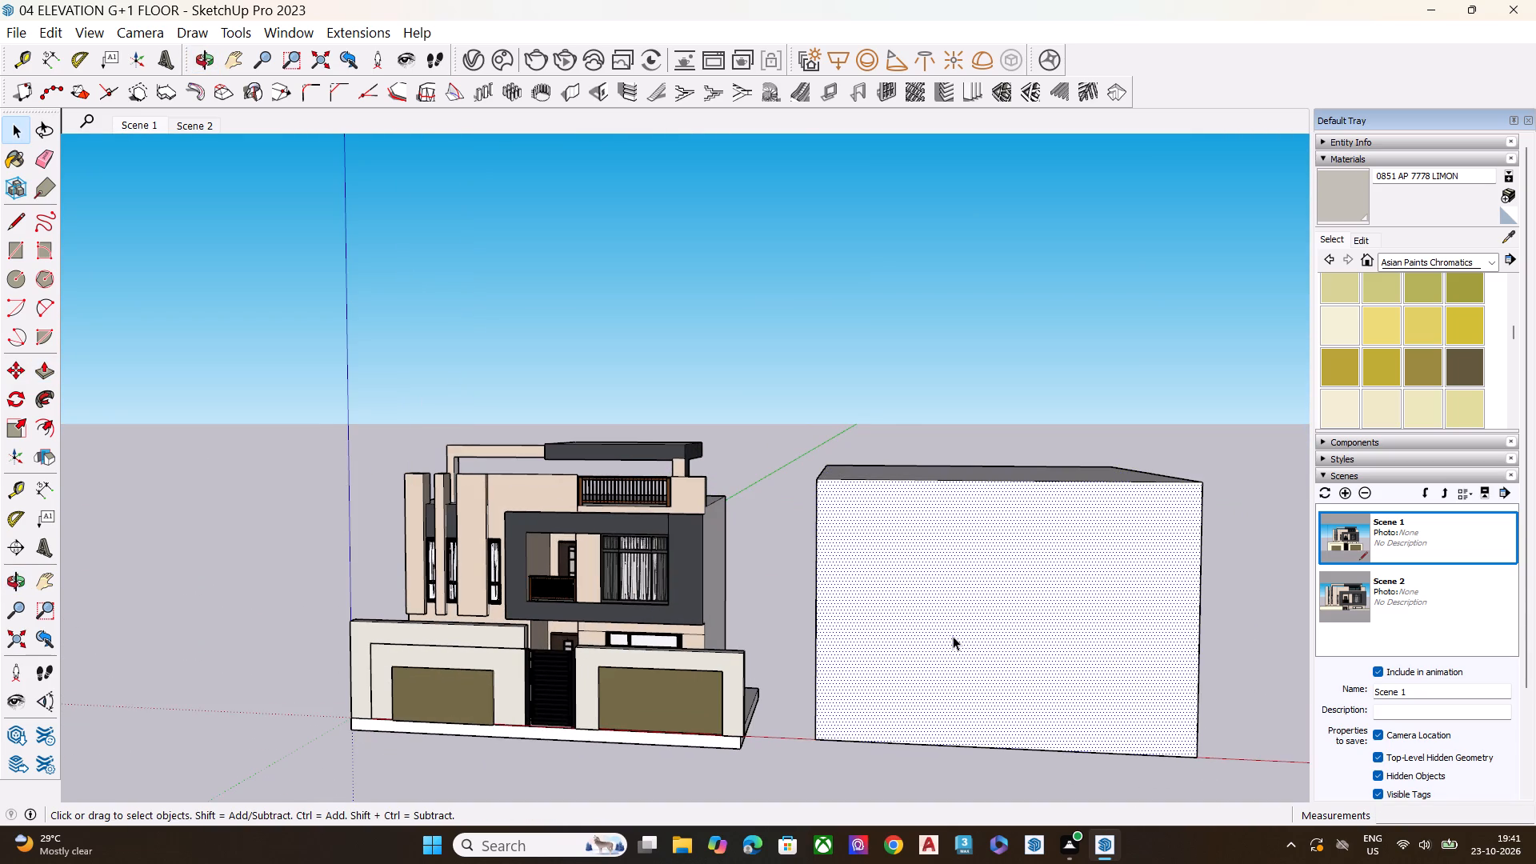
pyautogui.press('f')
pyautogui.click(953, 636)
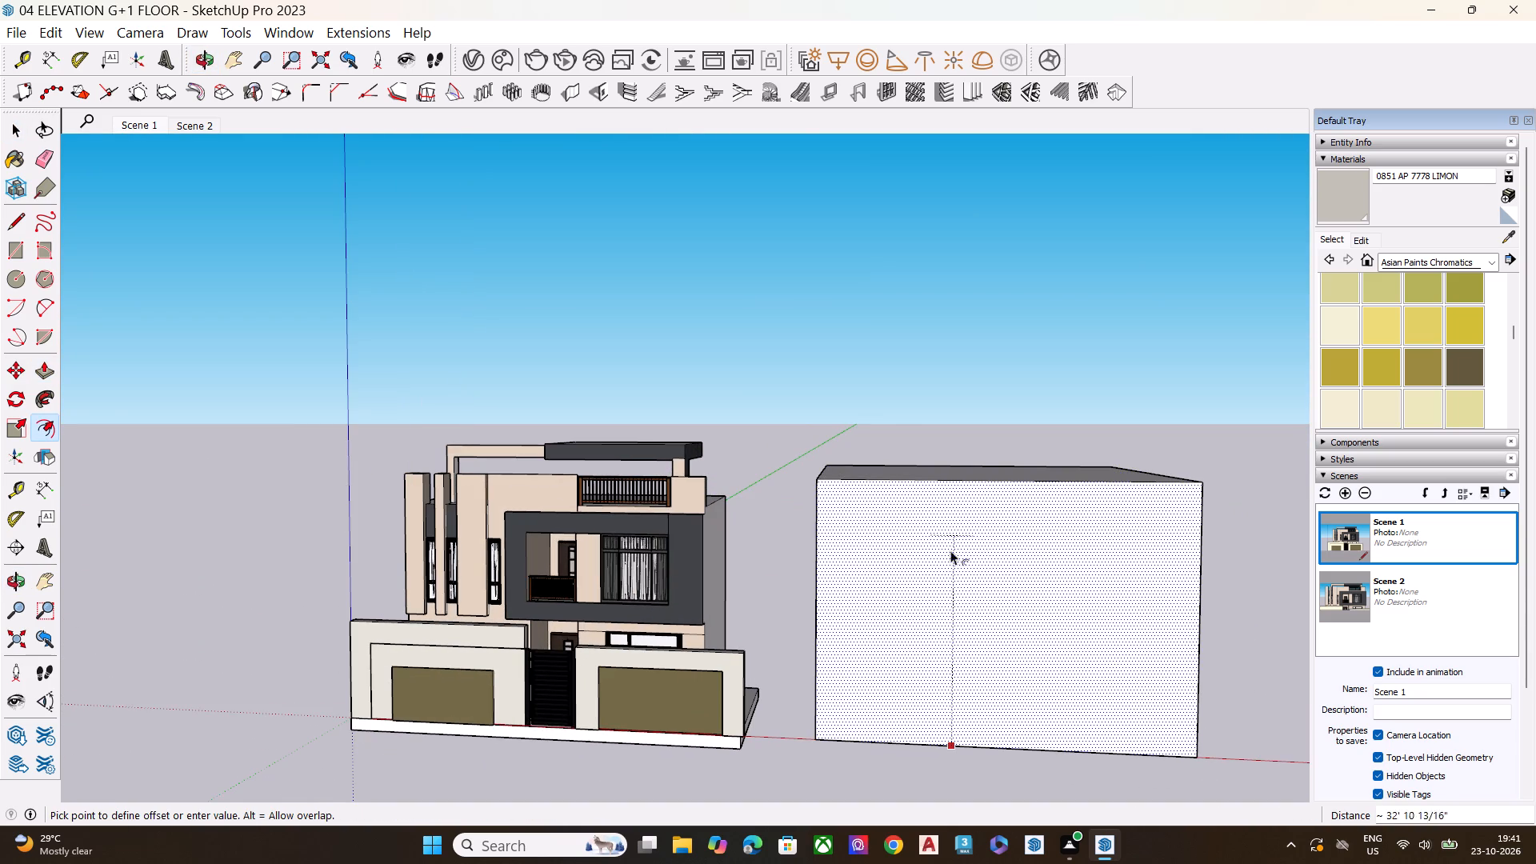
pyautogui.click(1120, 739)
pyautogui.press('space')
# Divide the block's inset front panel into three bays with two copies of its left vertical edge, the first about 15' 10" across.
pyautogui.click(1094, 643)
pyautogui.moveTo(1148, 608); pyautogui.dragTo(1135, 607, button='middle')
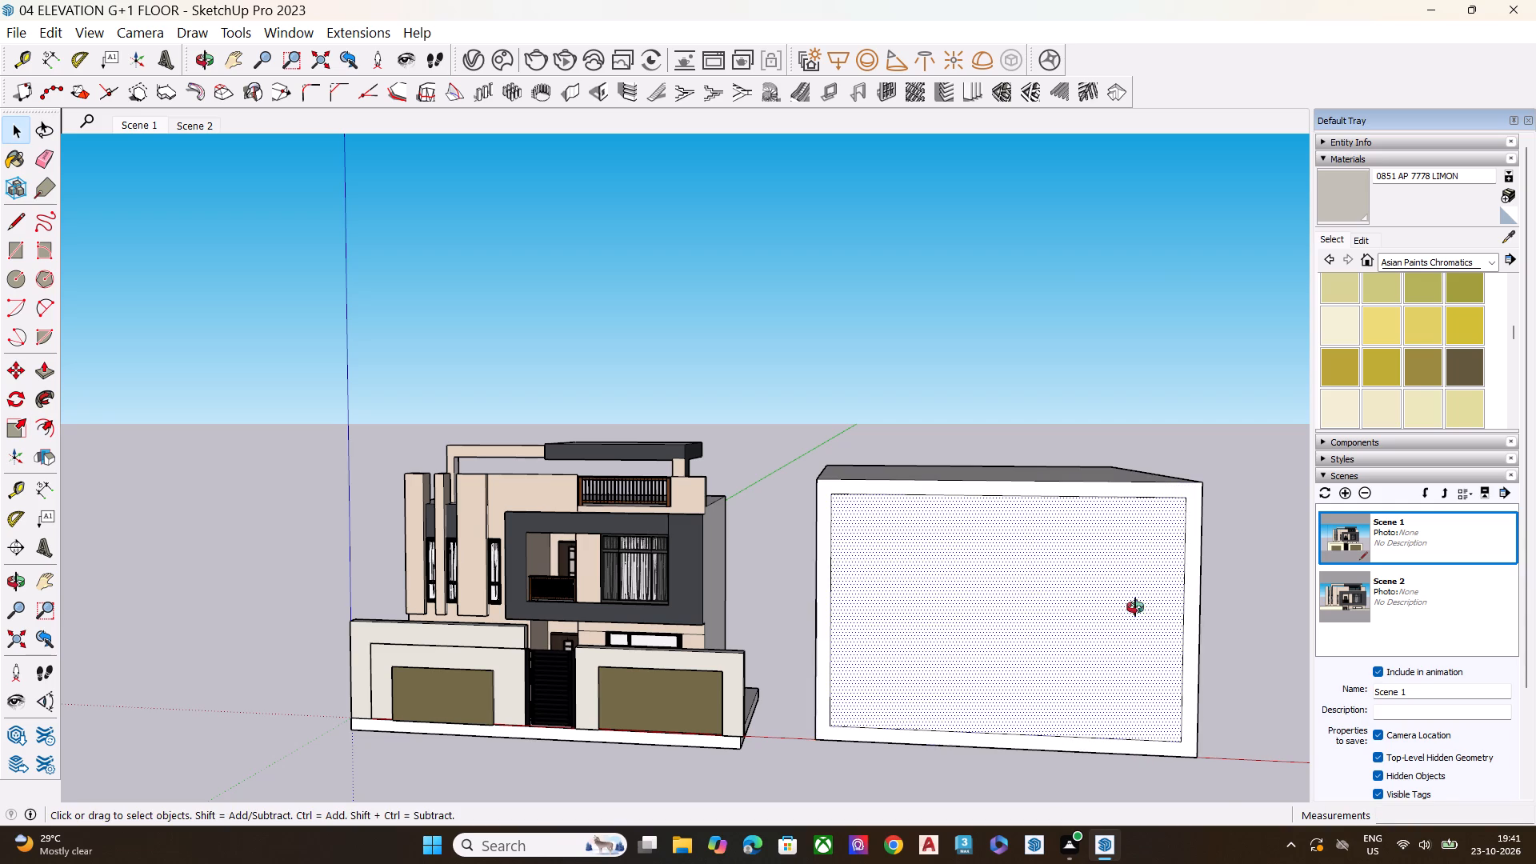
pyautogui.moveTo(1135, 607); pyautogui.dragTo(1007, 591, button='middle')
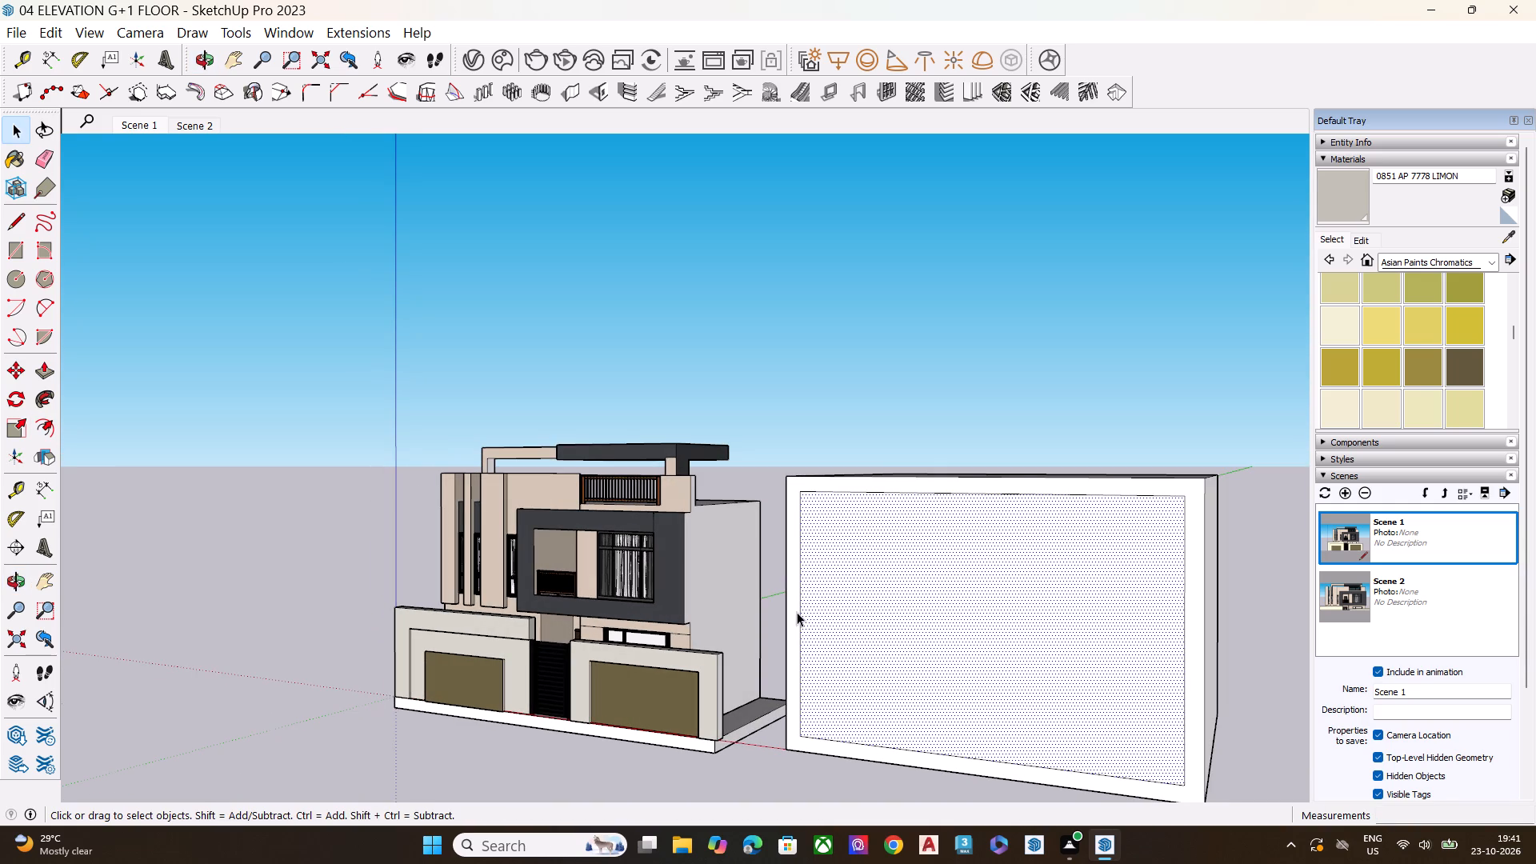
pyautogui.click(798, 607)
pyautogui.press('m')
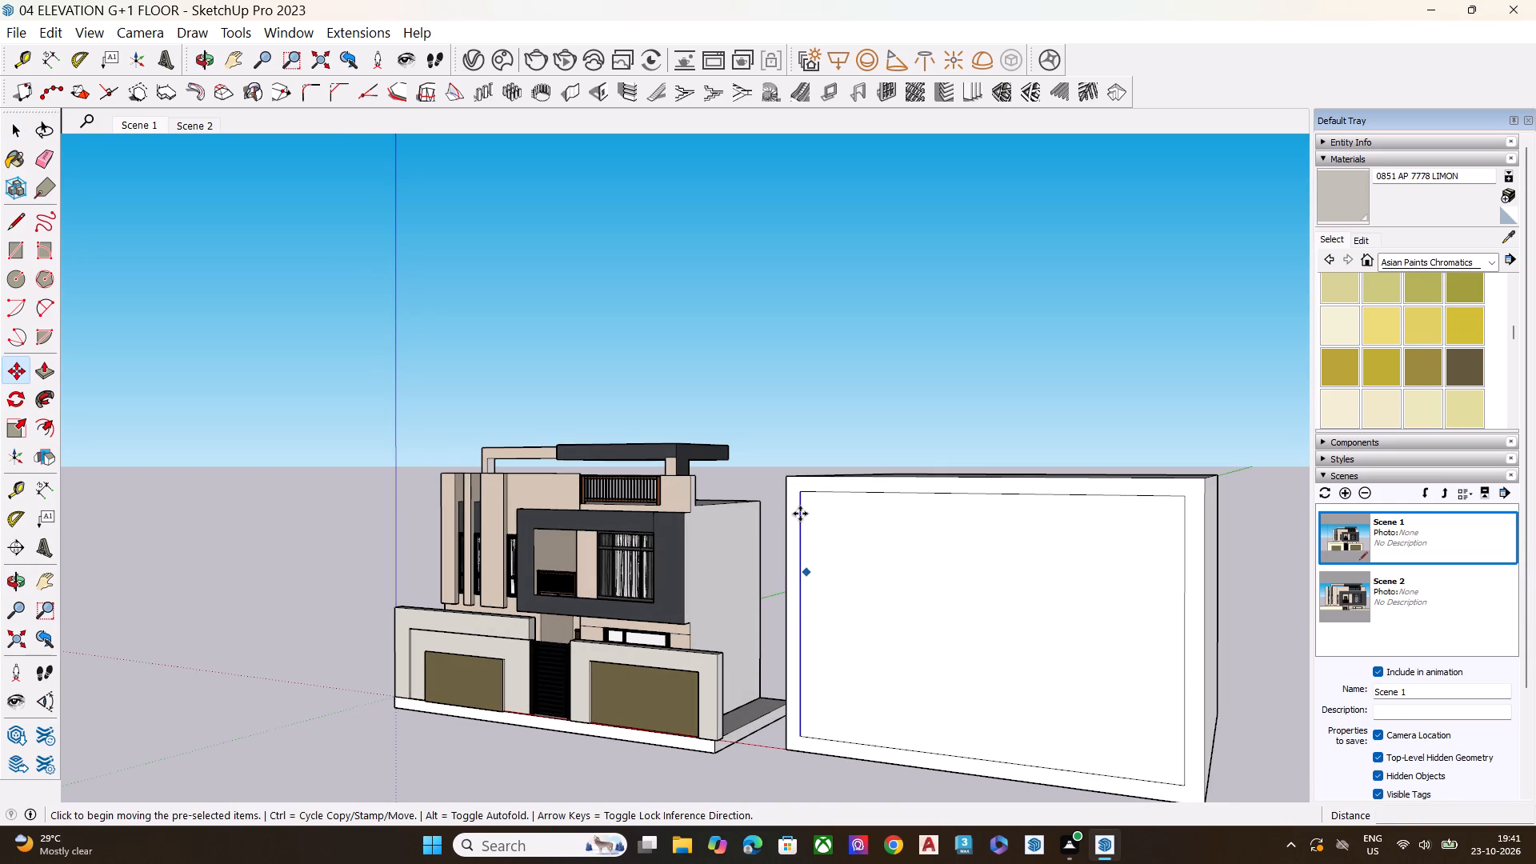
pyautogui.click(799, 495)
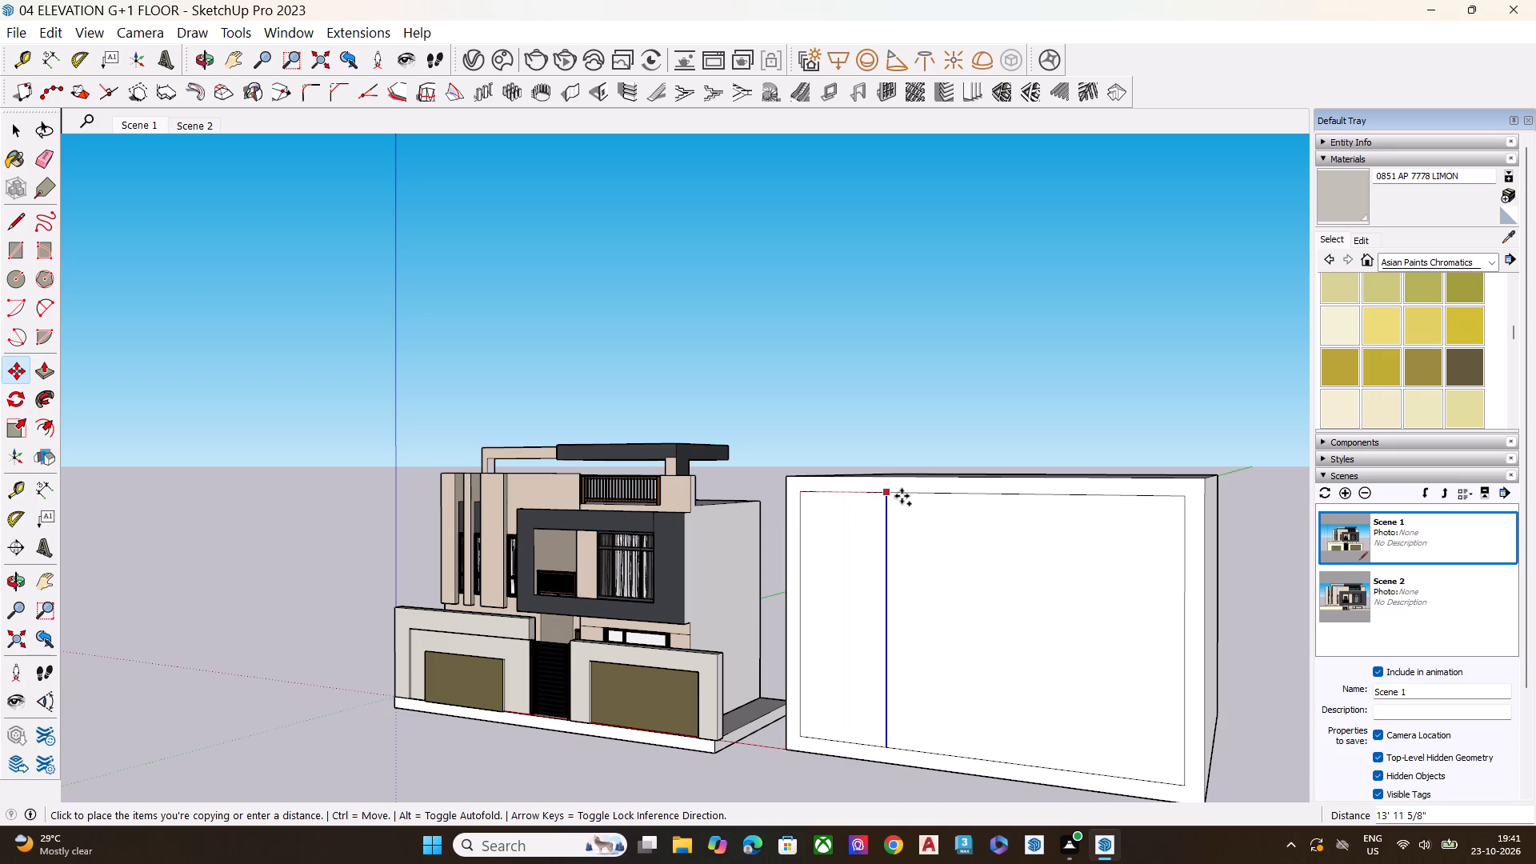
pyautogui.click(905, 496)
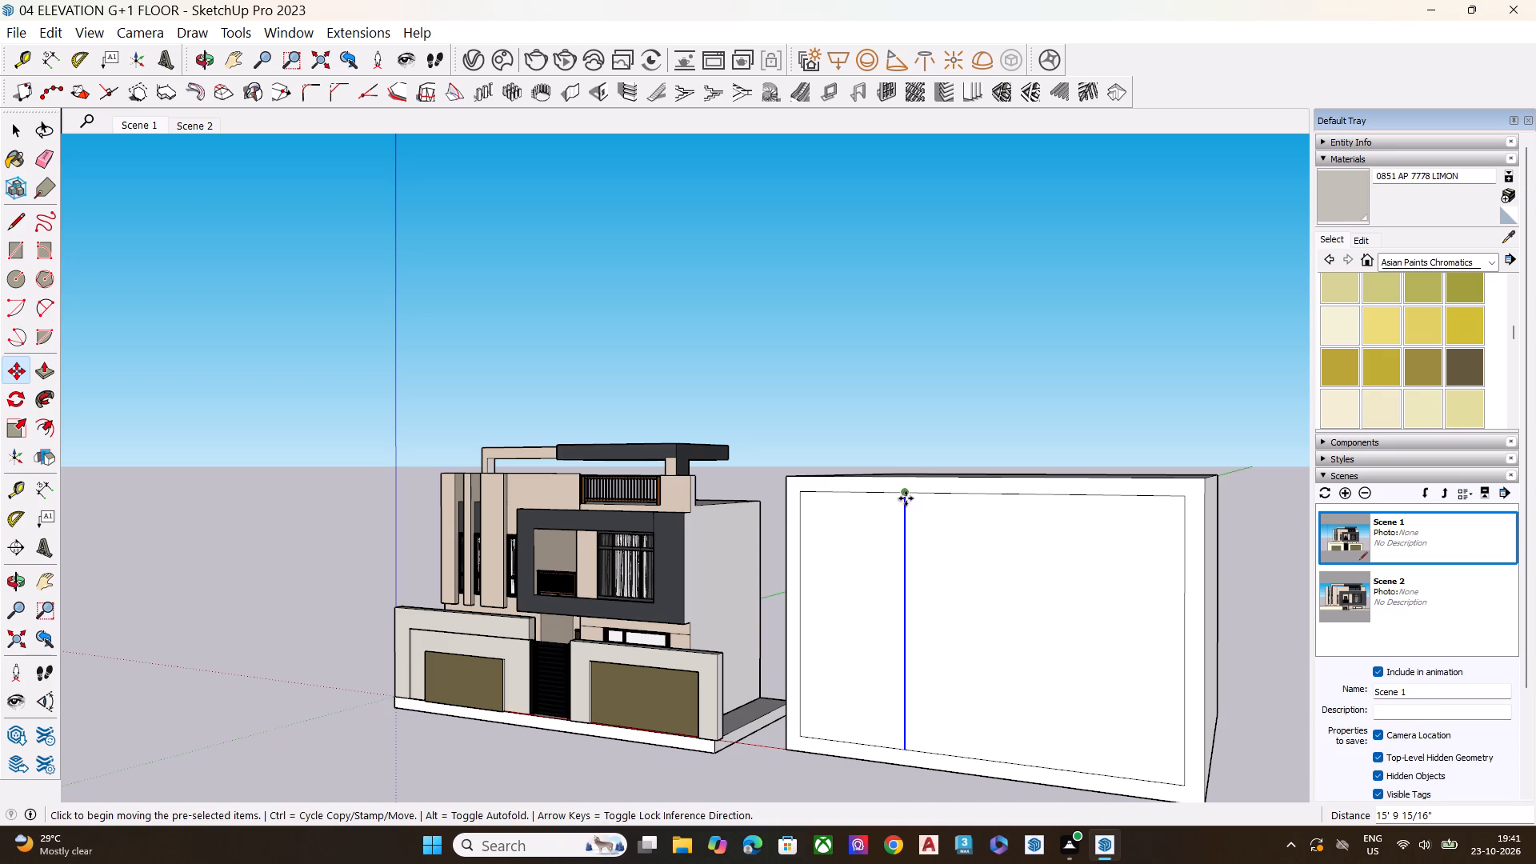
pyautogui.click(906, 498)
pyautogui.click(1044, 497)
pyautogui.press('space')
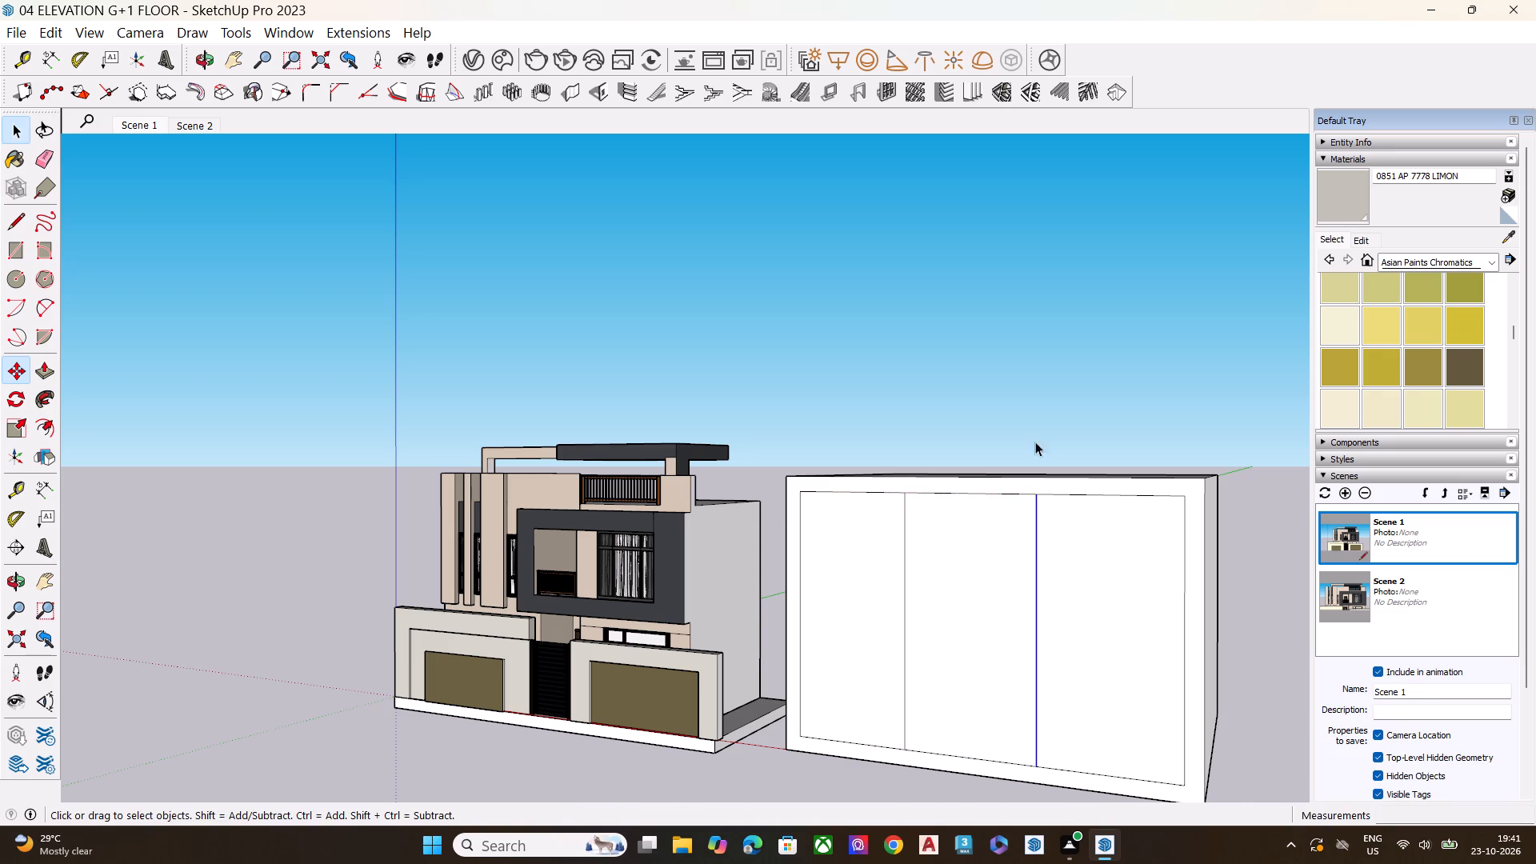
pyautogui.click(1042, 425)
# Offset the left bay's outline inward about 1' 2" on the block's front.
pyautogui.scroll(1, 915, 547)
pyautogui.moveTo(915, 547); pyautogui.dragTo(1081, 481, button='middle')
pyautogui.scroll(4, 959, 538)
pyautogui.click(948, 542)
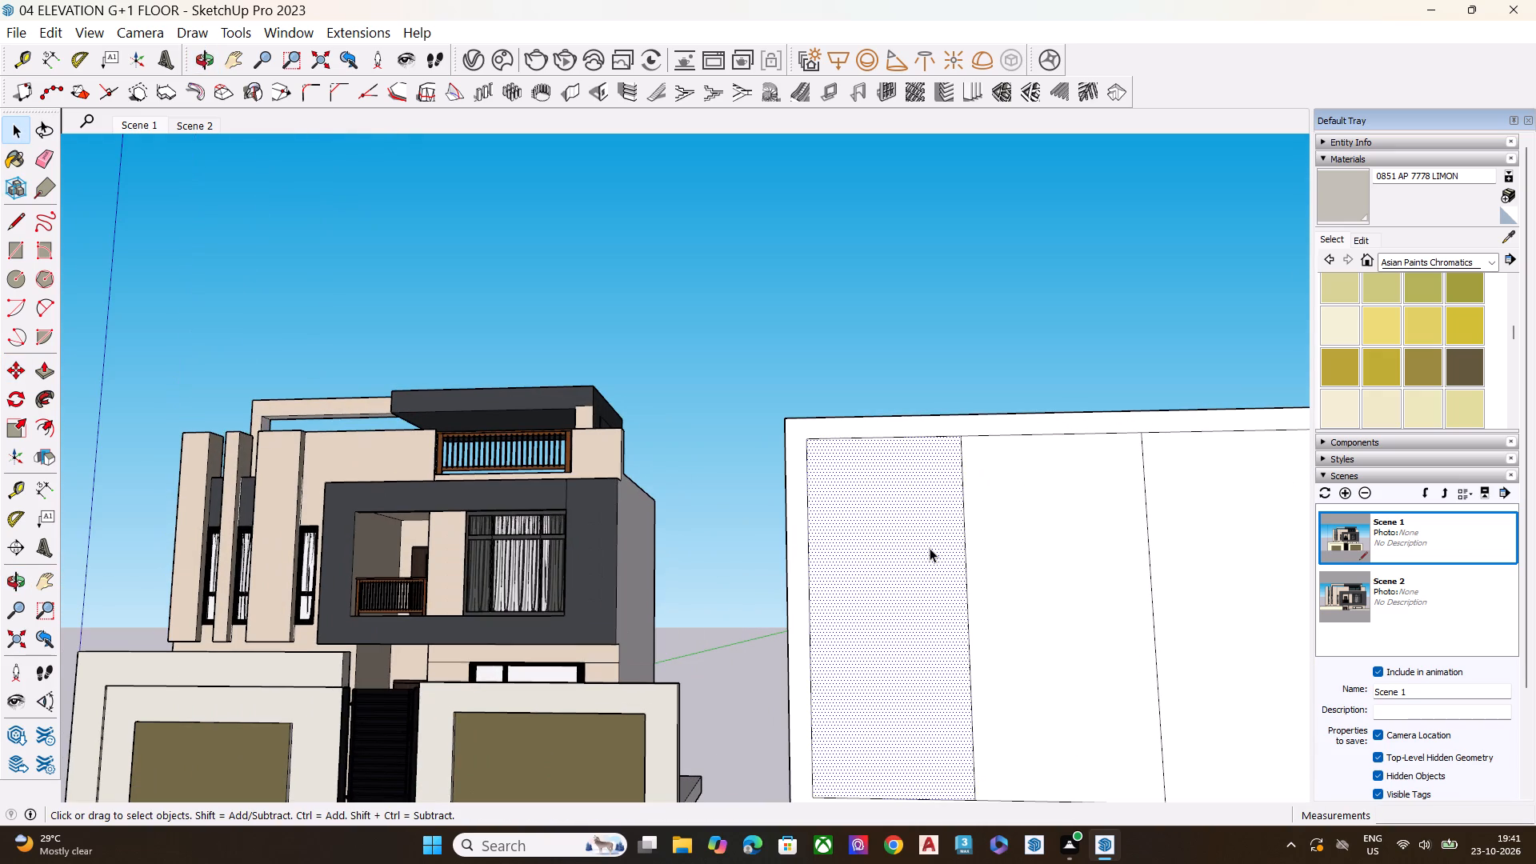
pyautogui.press('f')
pyautogui.click(929, 548)
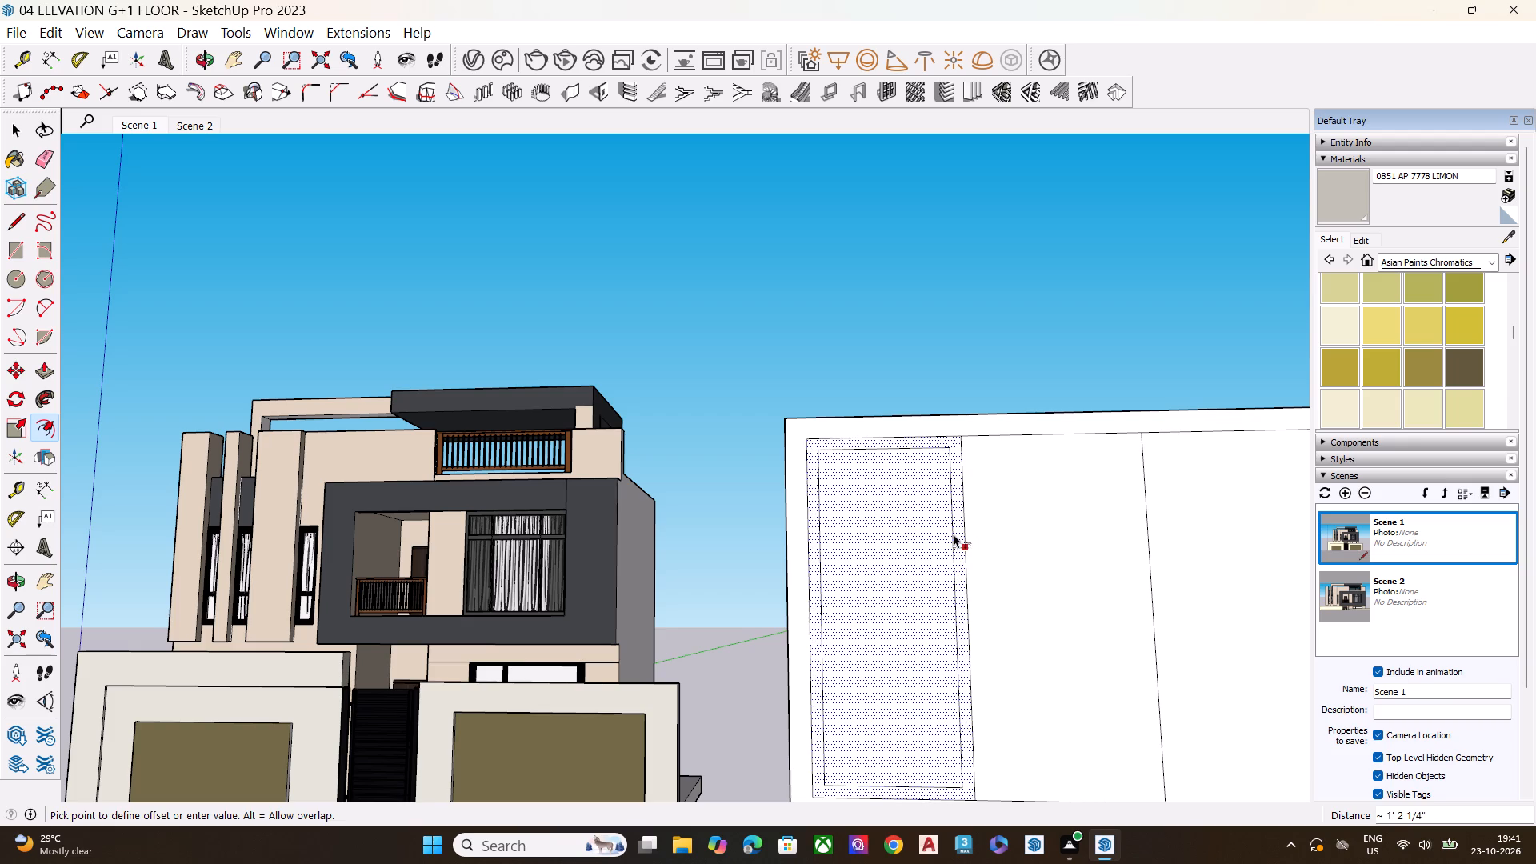
pyautogui.click(953, 535)
pyautogui.press('space')
# Offset the middle bay's outline inward about 1' 8" on the block's front.
pyautogui.click(1035, 555)
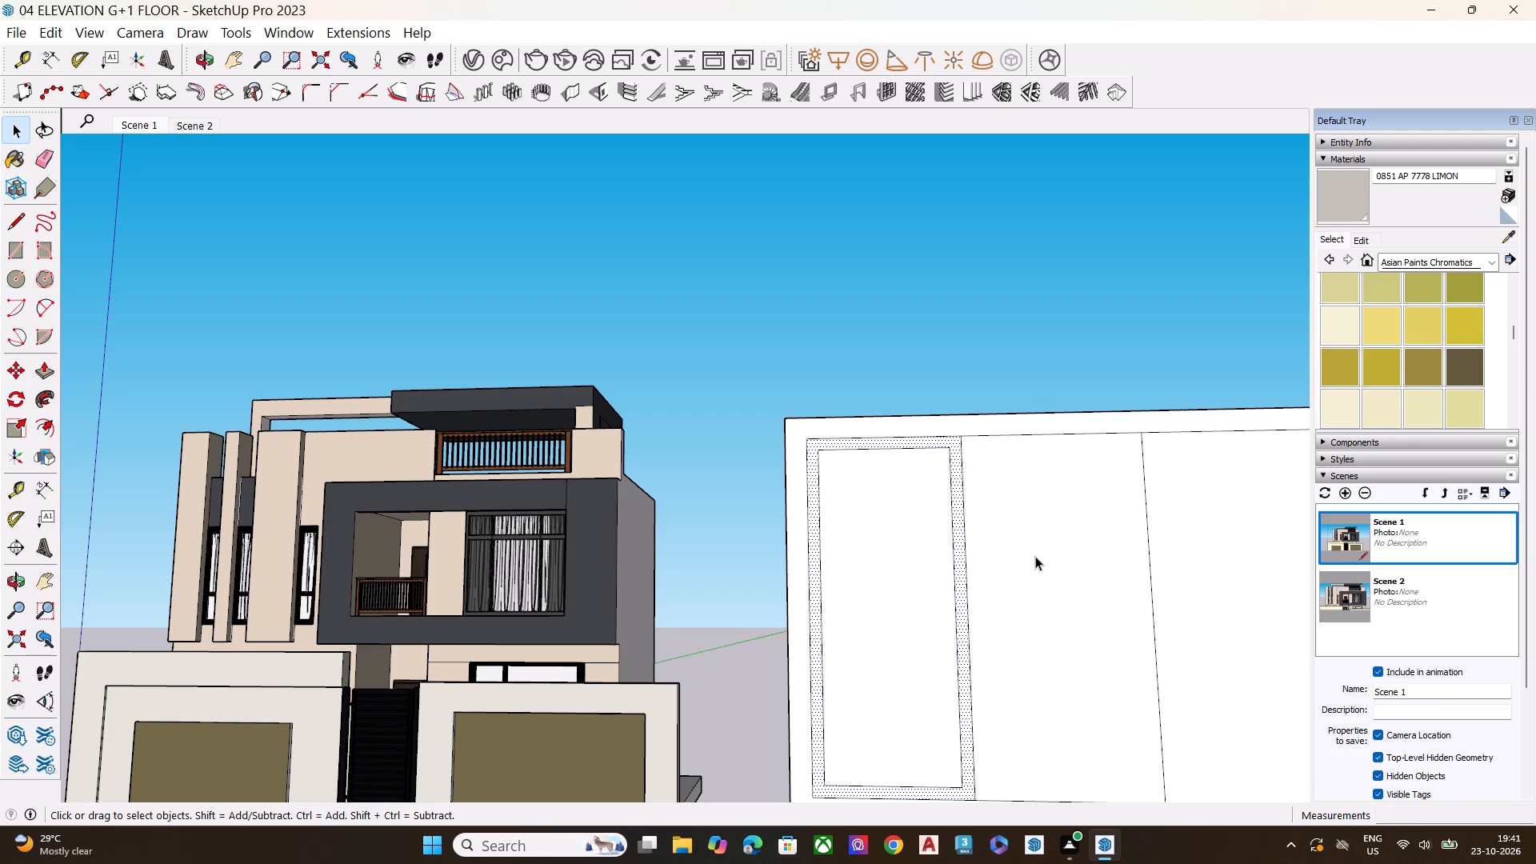
pyautogui.press('f')
pyautogui.click(1050, 577)
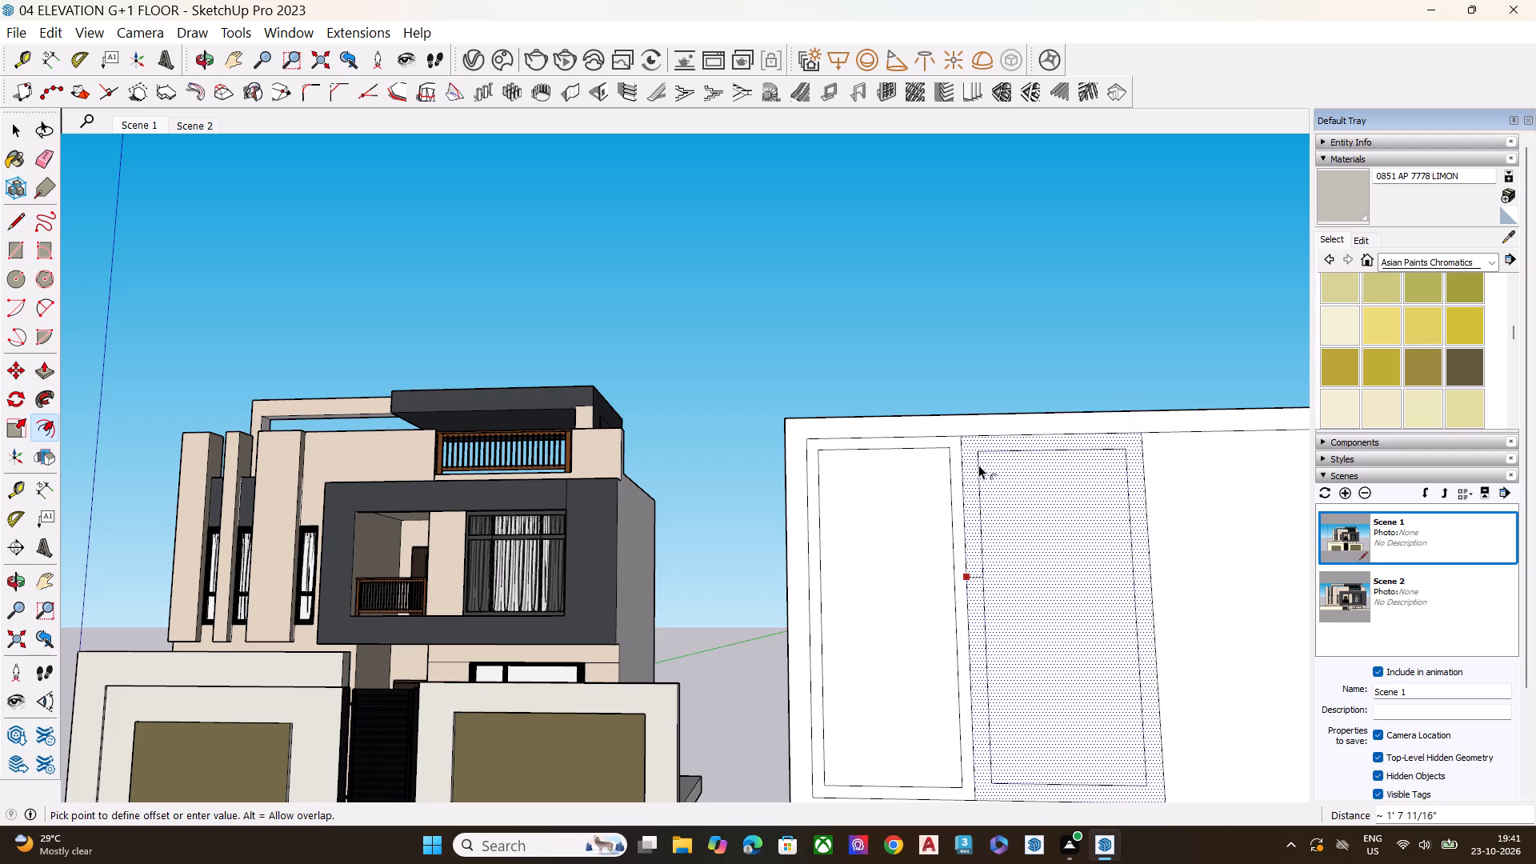
pyautogui.click(975, 463)
pyautogui.press('space')
pyautogui.scroll(-7, 720, 438)
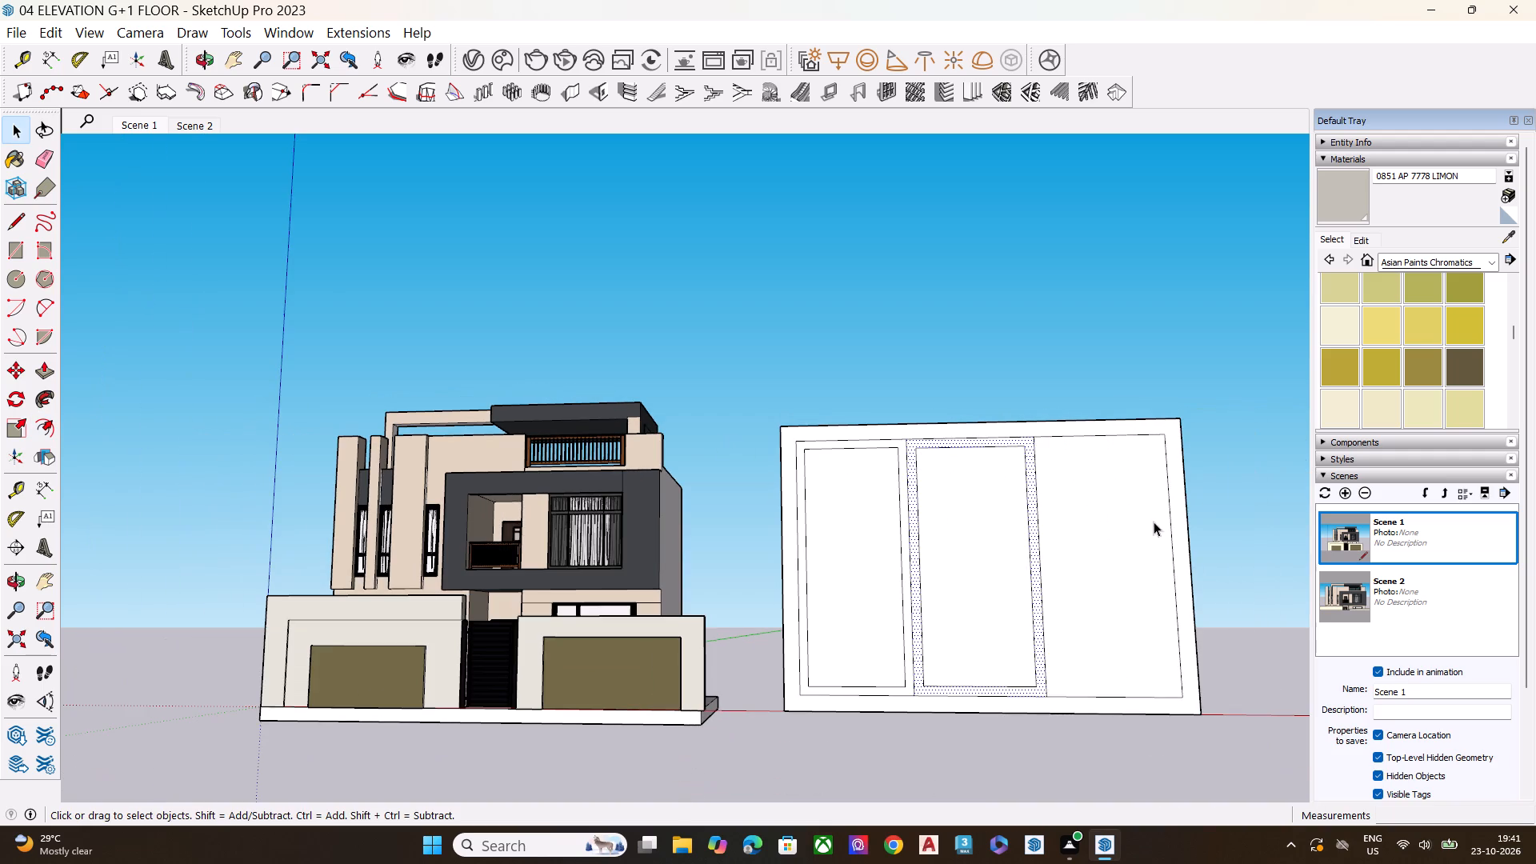
# Offset the right bay's outline inward about 1' 5" on the block's front.
pyautogui.click(1154, 522)
pyautogui.middleClick(1142, 558)
pyautogui.press('f')
pyautogui.click(1116, 557)
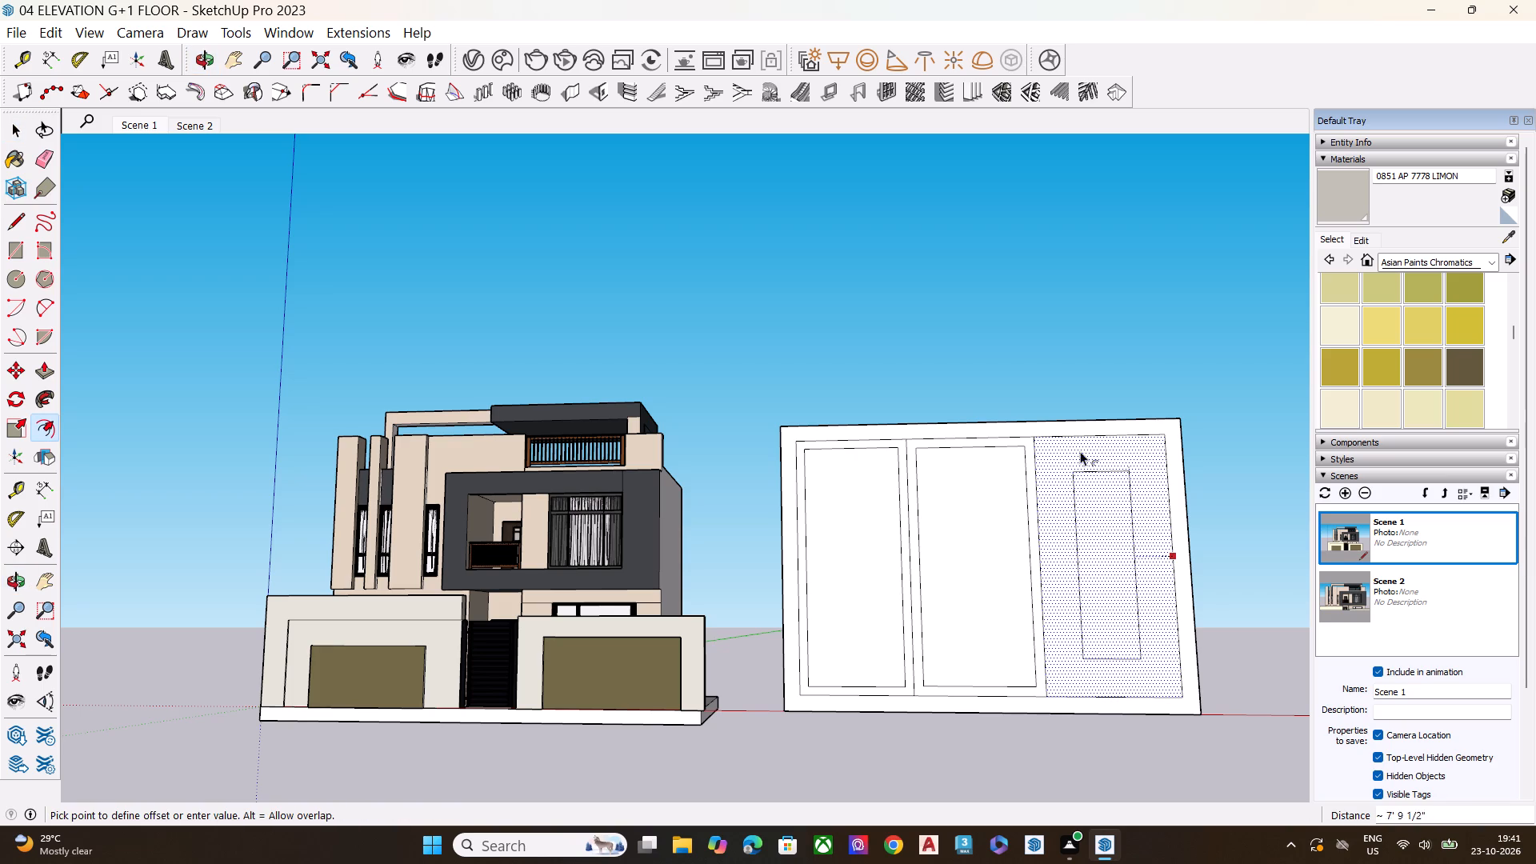
pyautogui.click(1156, 458)
pyautogui.press('space')
pyautogui.click(1105, 313)
# Push/Pull the outer border of the block's front face slightly forward so it projects as a frame around the three bays.
pyautogui.moveTo(946, 512); pyautogui.dragTo(982, 692, button='middle')
pyautogui.scroll(1, 982, 692)
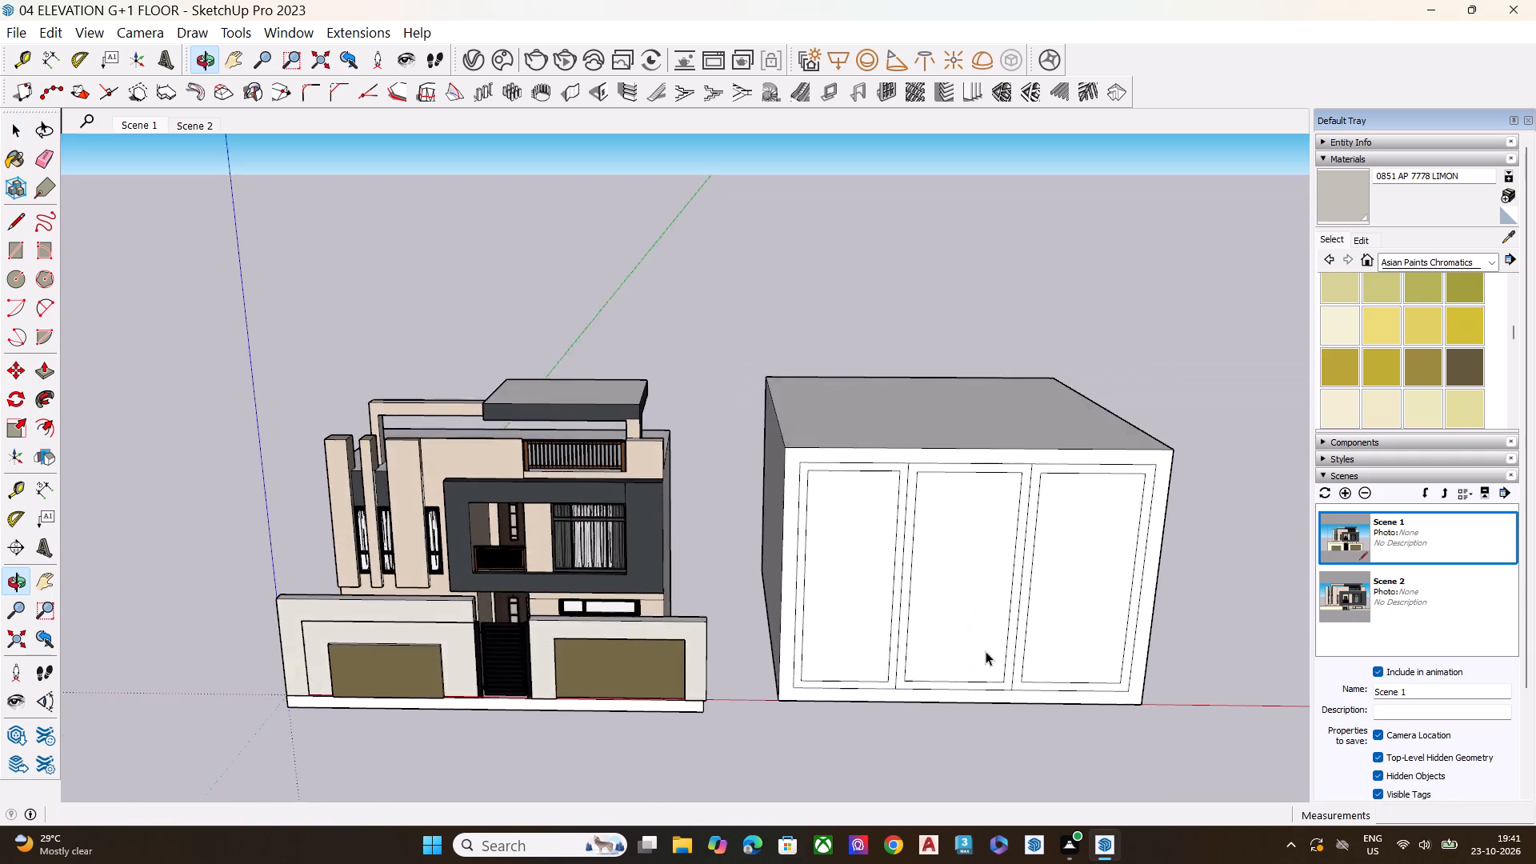
pyautogui.scroll(6, 986, 651)
pyautogui.click(810, 439)
pyautogui.scroll(-7, 618, 434)
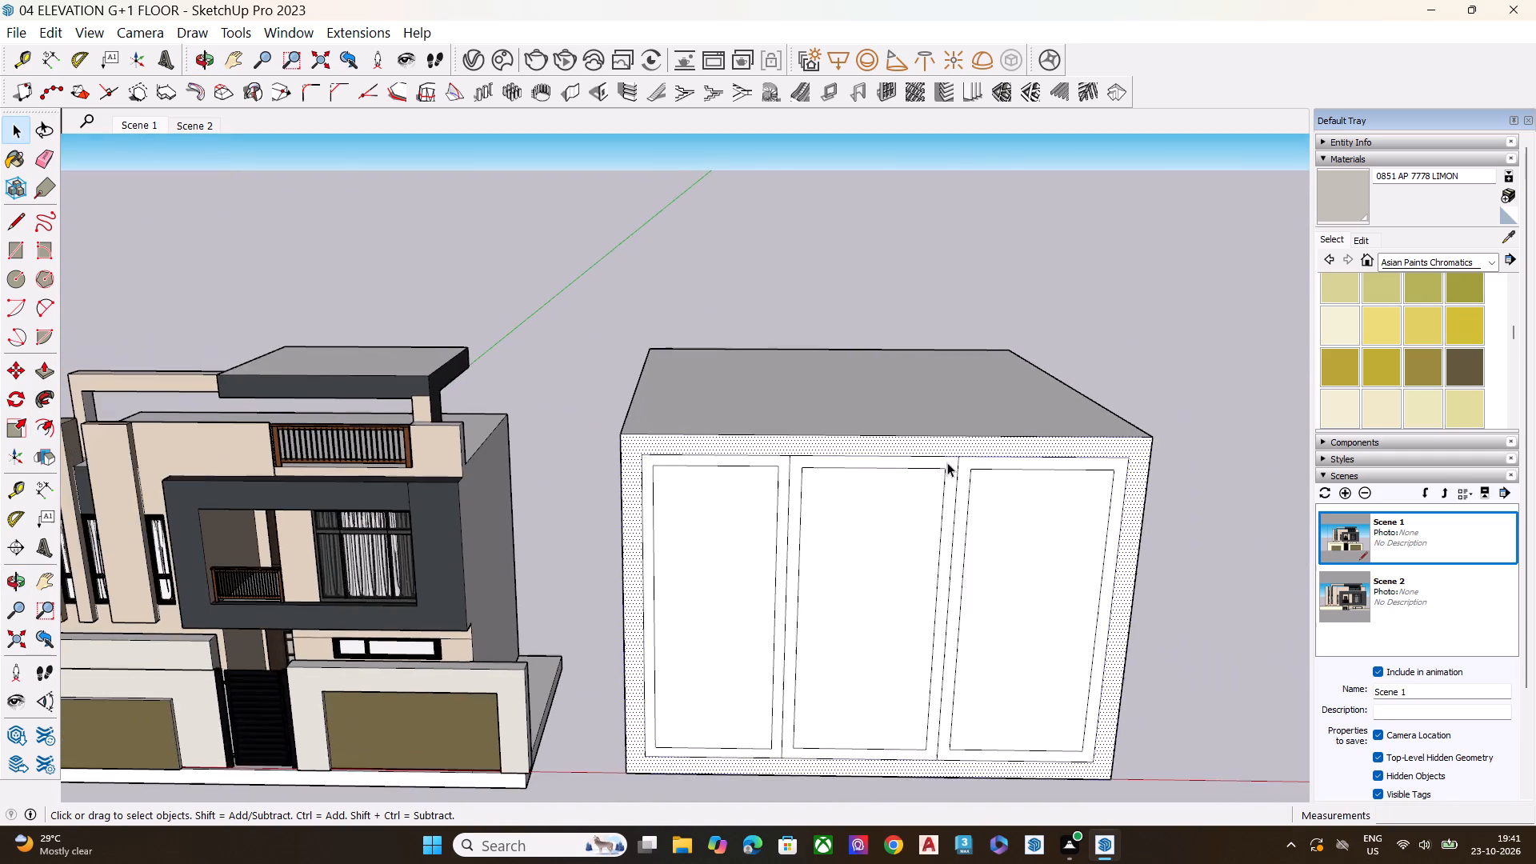
pyautogui.scroll(-2, 947, 462)
pyautogui.moveTo(944, 459); pyautogui.dragTo(646, 469, button='middle')
pyautogui.scroll(1, 943, 459)
pyautogui.press('p')
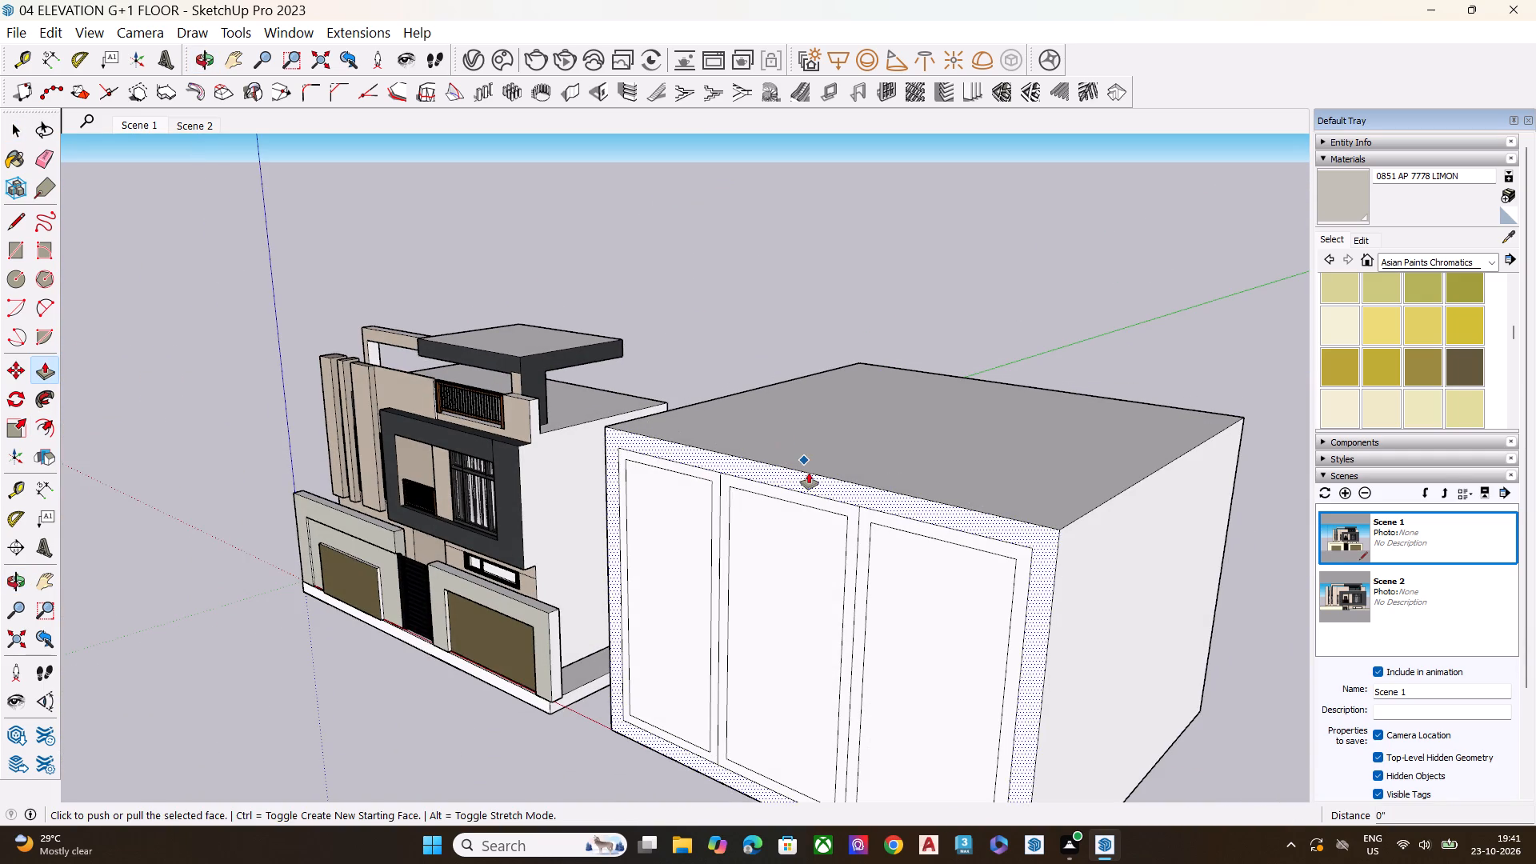
pyautogui.click(809, 473)
pyautogui.click(795, 475)
pyautogui.press('space')
# Push the left bay's inner panel back into the block to form a recess.
pyautogui.scroll(1, 749, 543)
pyautogui.moveTo(747, 542); pyautogui.dragTo(741, 442, button='middle')
pyautogui.click(654, 542)
pyautogui.press('p')
pyautogui.click(659, 537)
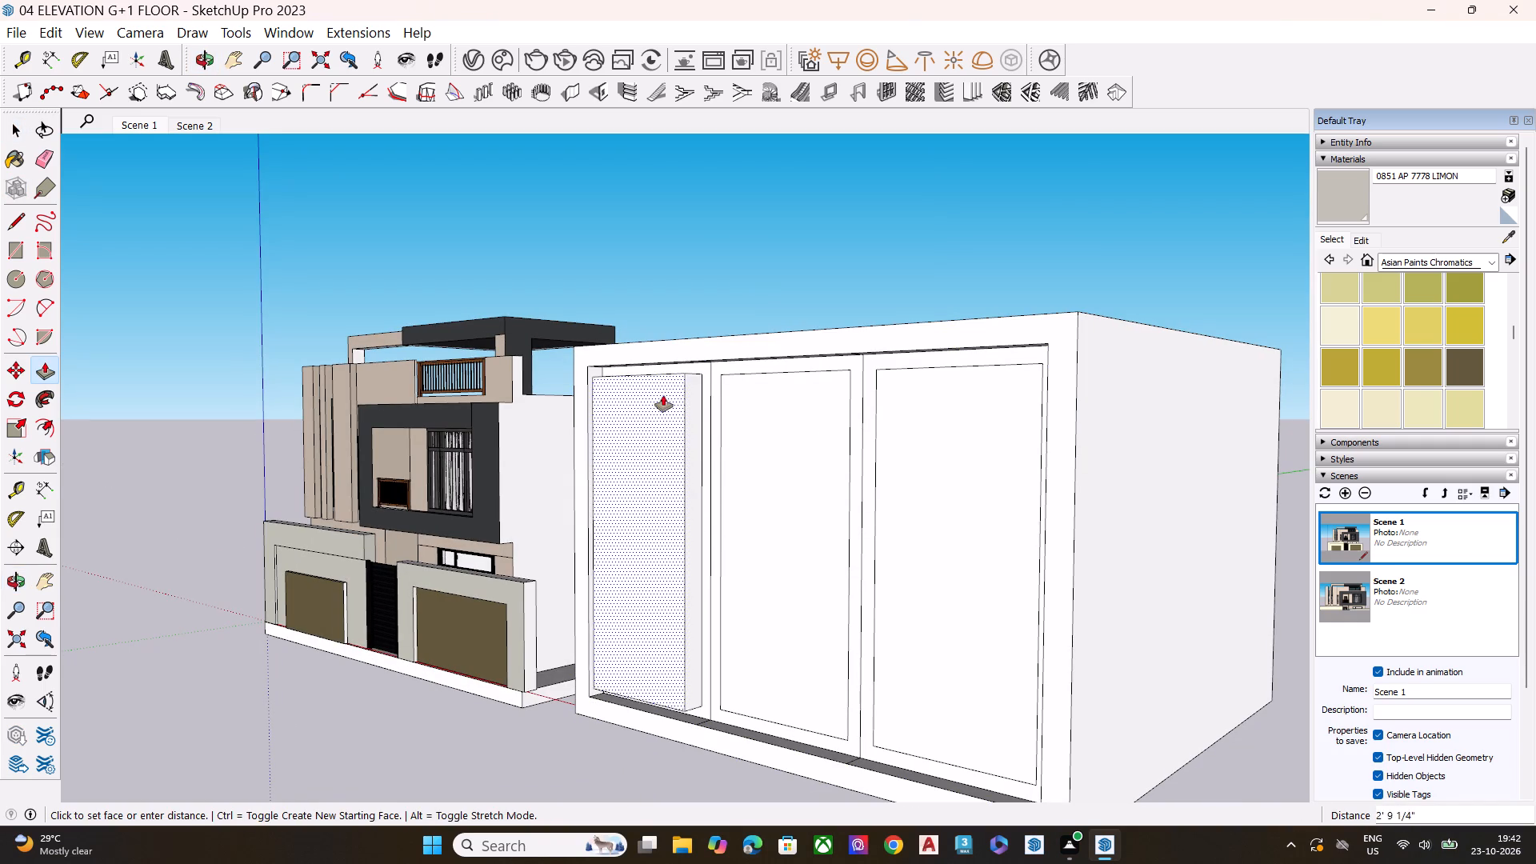
pyautogui.click(697, 390)
pyautogui.press('space')
# Recess the inner panels of the middle and right bays by the same depth as the left one.
pyautogui.click(772, 458)
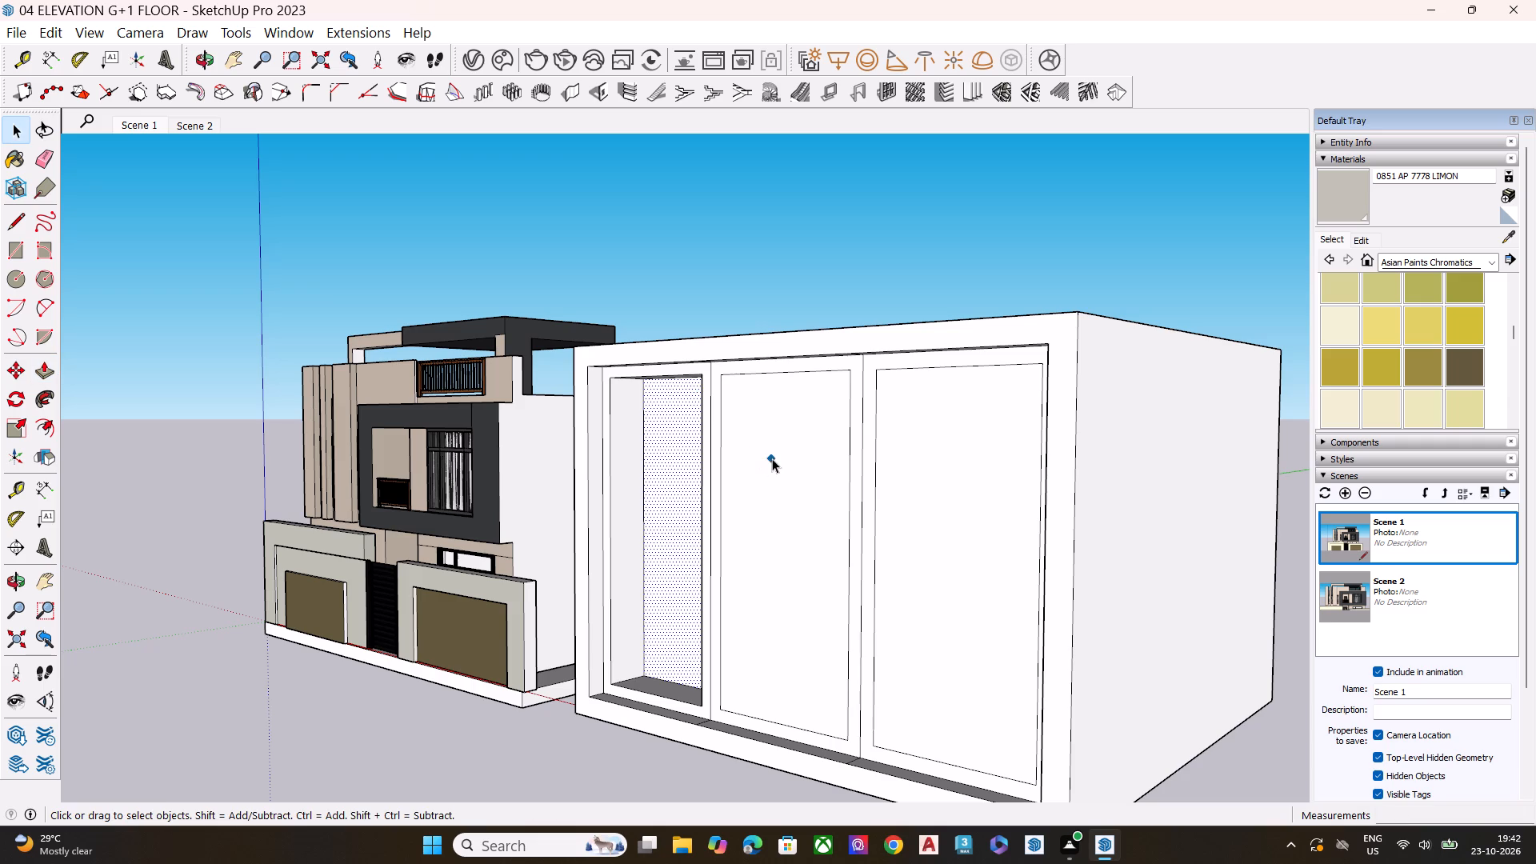
pyautogui.press('p')
pyautogui.doubleClick(858, 401)
pyautogui.doubleClick(946, 445)
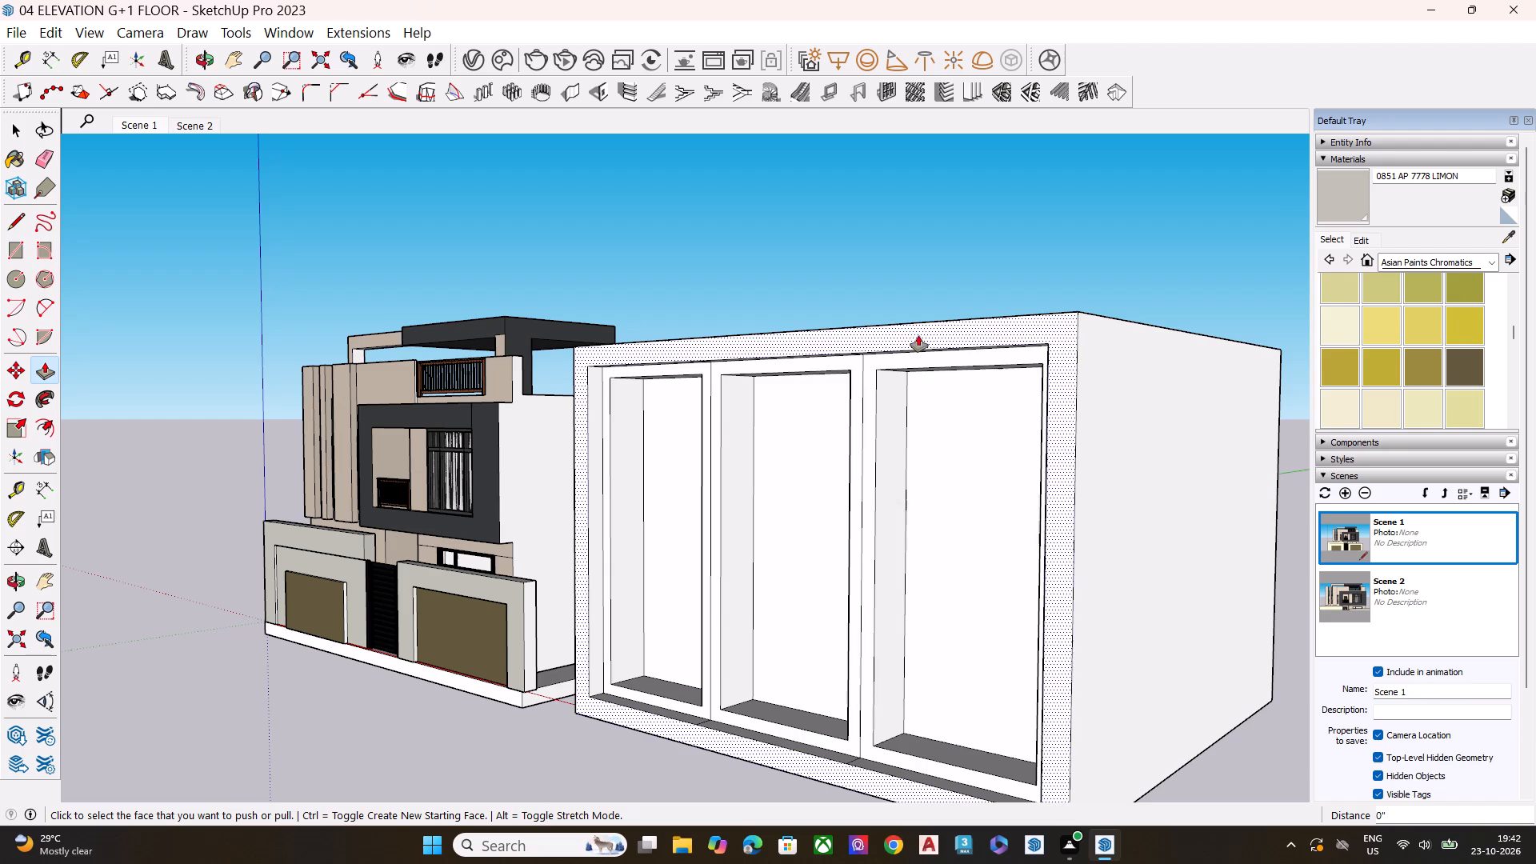
pyautogui.press('space')
# Copy the bottom edge of the left bay's recessed back panel upward to mark off a low panel beneath it.
pyautogui.scroll(-2, 927, 529)
pyautogui.moveTo(850, 514); pyautogui.dragTo(929, 492, button='middle')
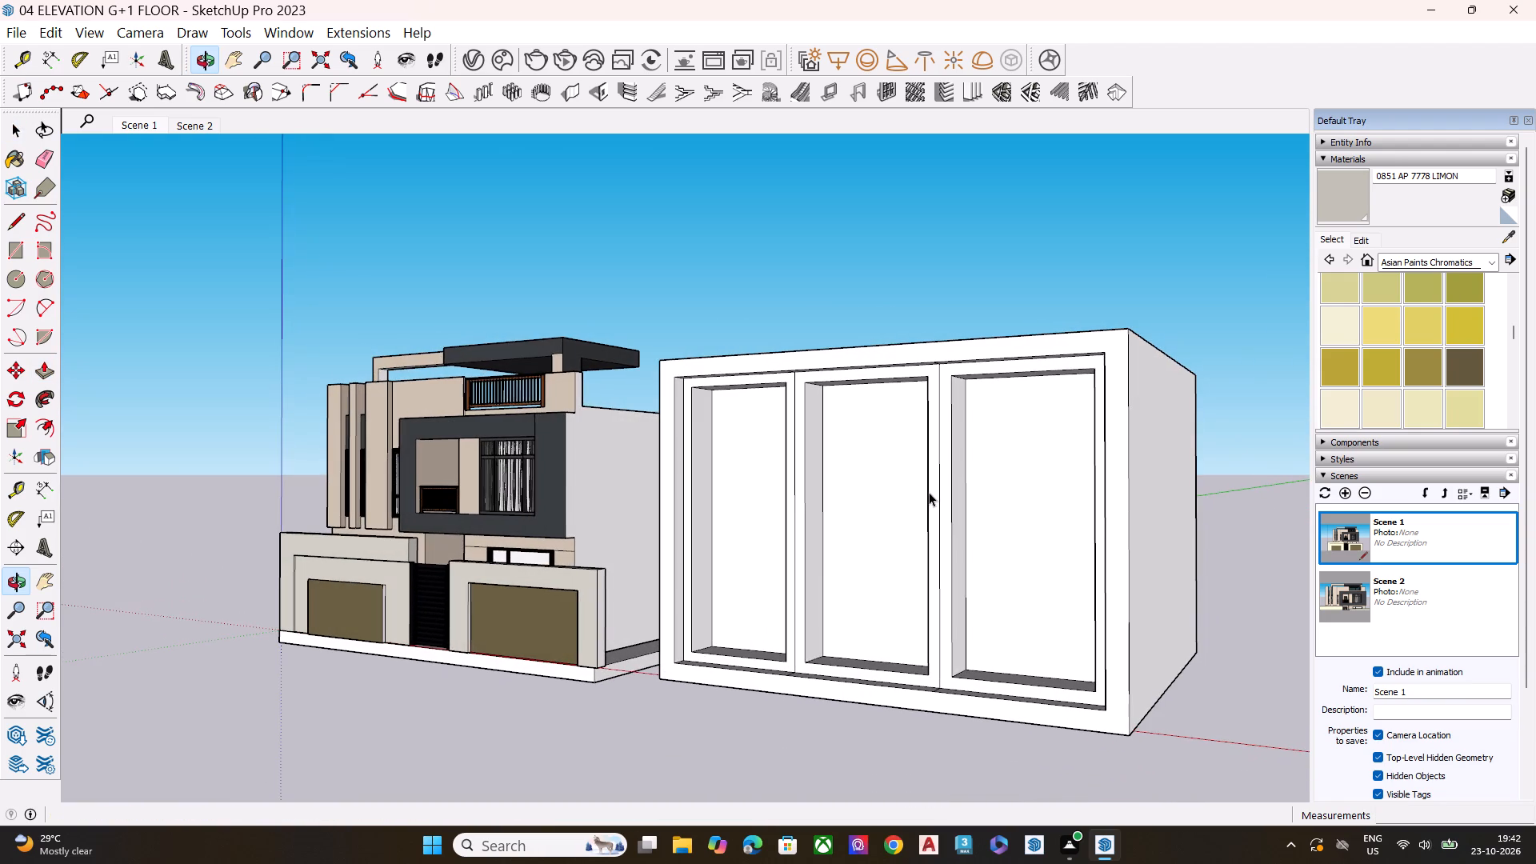
pyautogui.scroll(7, 818, 617)
pyautogui.scroll(-1, 726, 682)
pyautogui.moveTo(726, 684); pyautogui.dragTo(722, 761, button='middle')
pyautogui.scroll(1, 725, 719)
pyautogui.moveTo(701, 351); pyautogui.dragTo(710, 313, button='middle')
pyautogui.scroll(1, 678, 351)
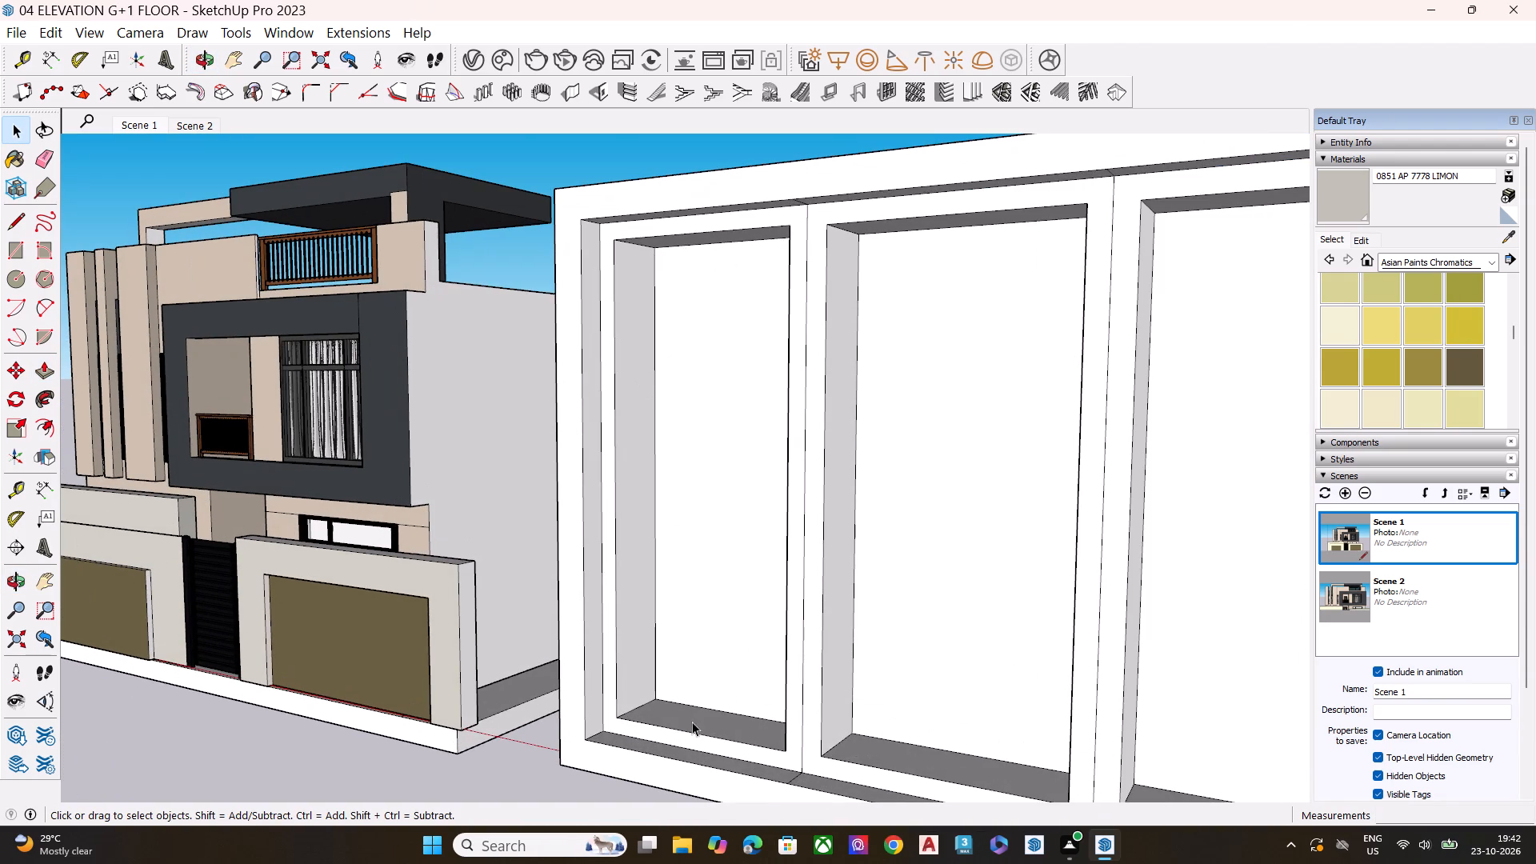
pyautogui.click(708, 709)
pyautogui.press('m')
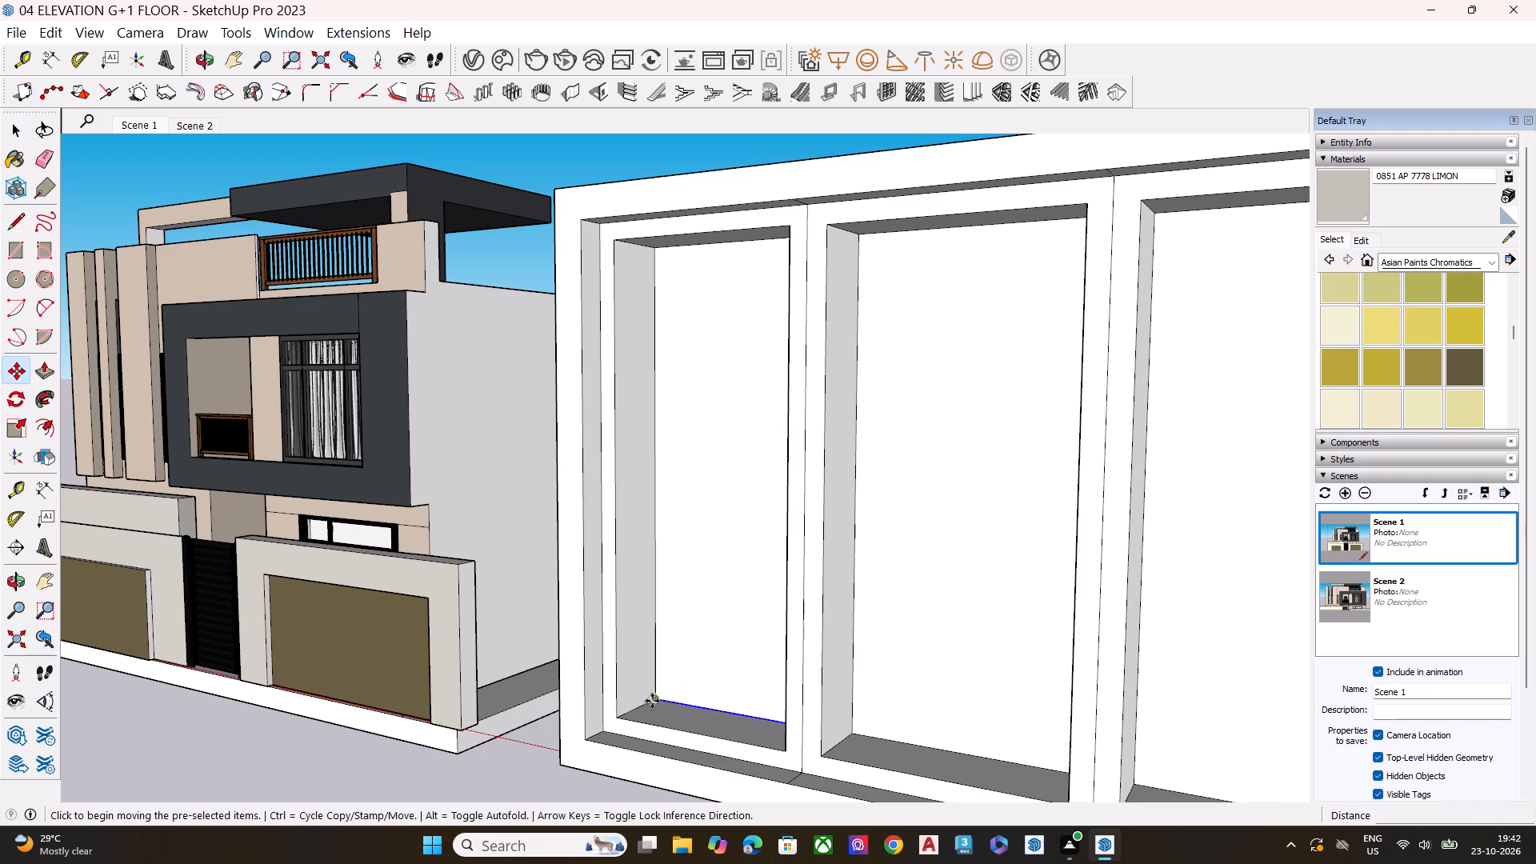
pyautogui.click(652, 701)
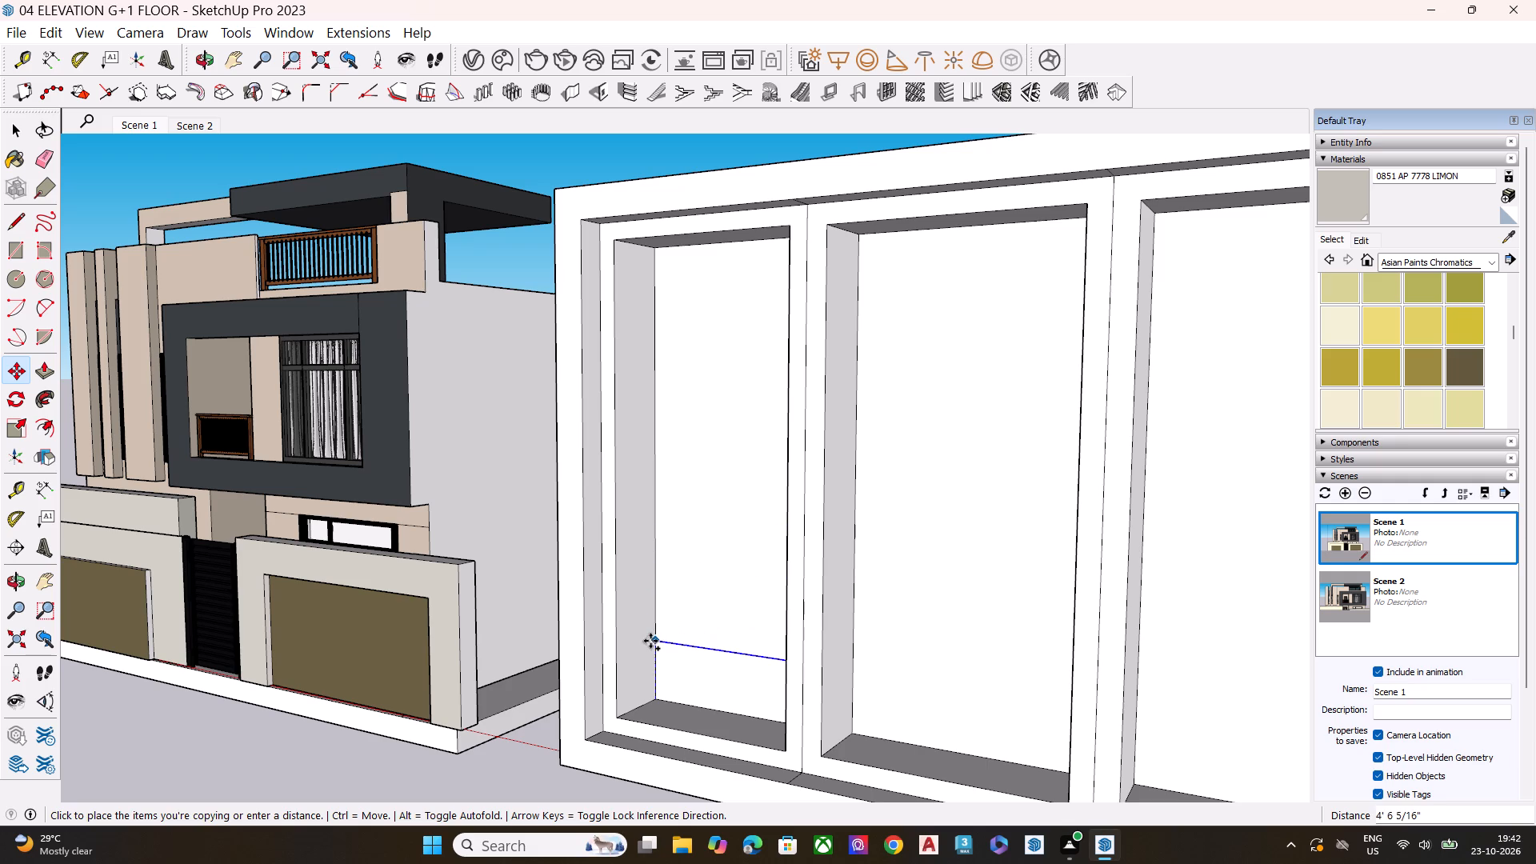
pyautogui.click(662, 579)
pyautogui.press('space')
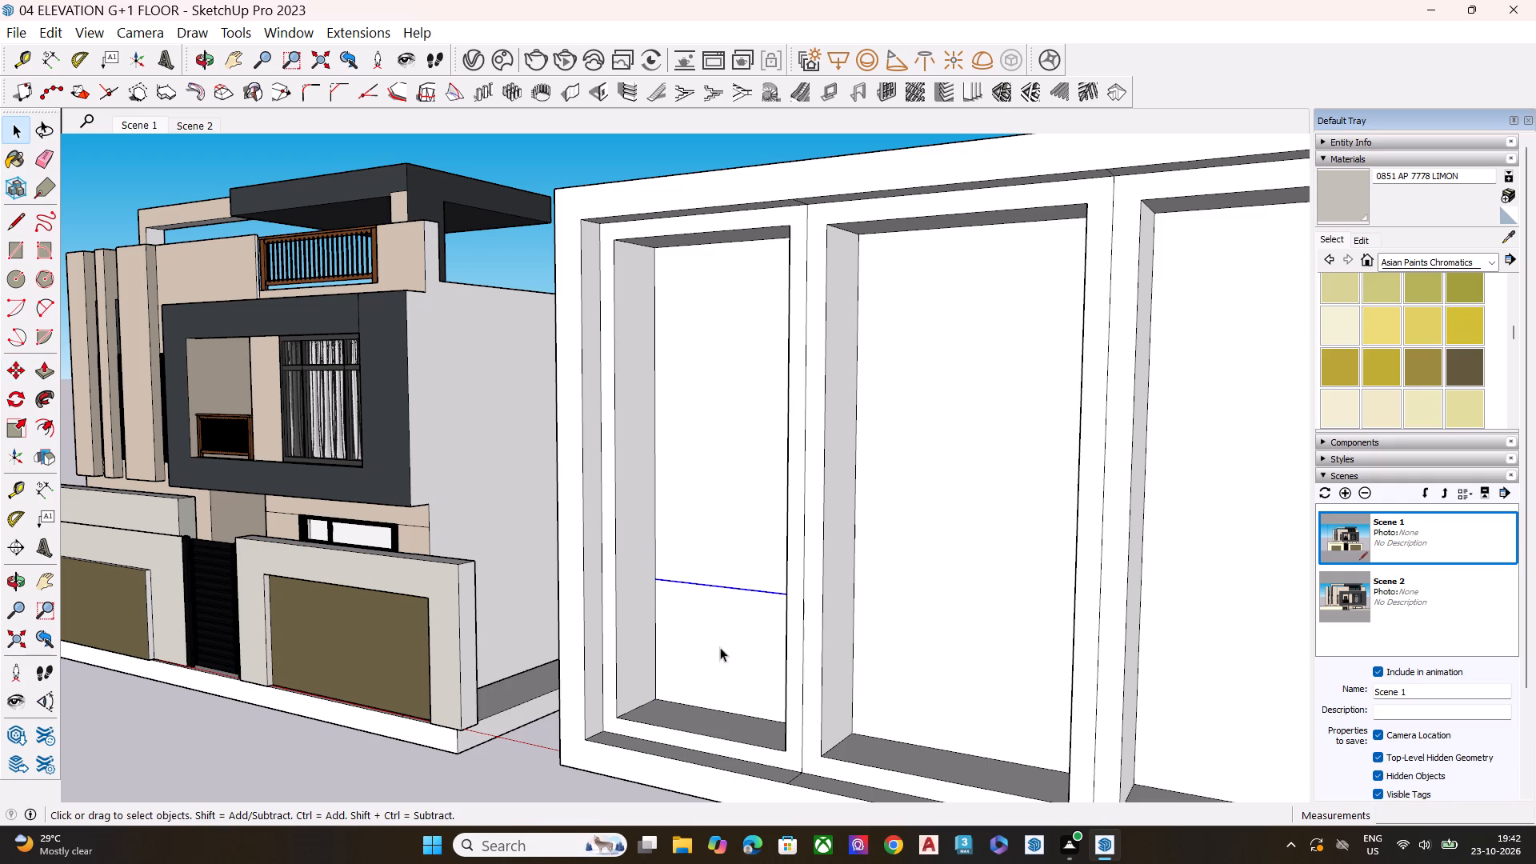
# Copy the bottom edge of the middle bay's back panel up about 9' to divide off a matching lower panel.
pyautogui.click(925, 747)
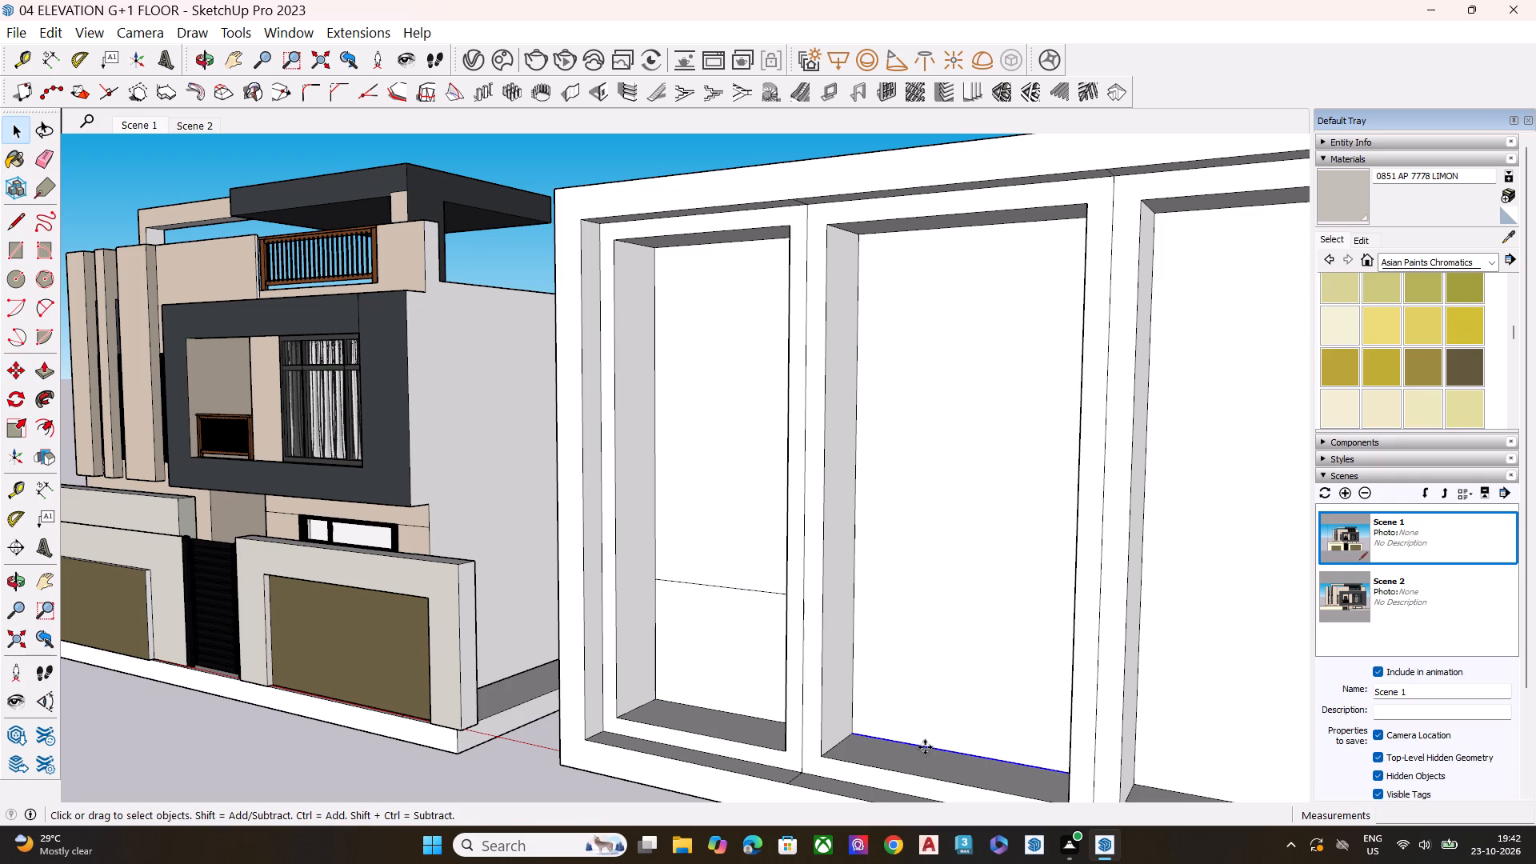
pyautogui.press('m')
pyautogui.click(852, 732)
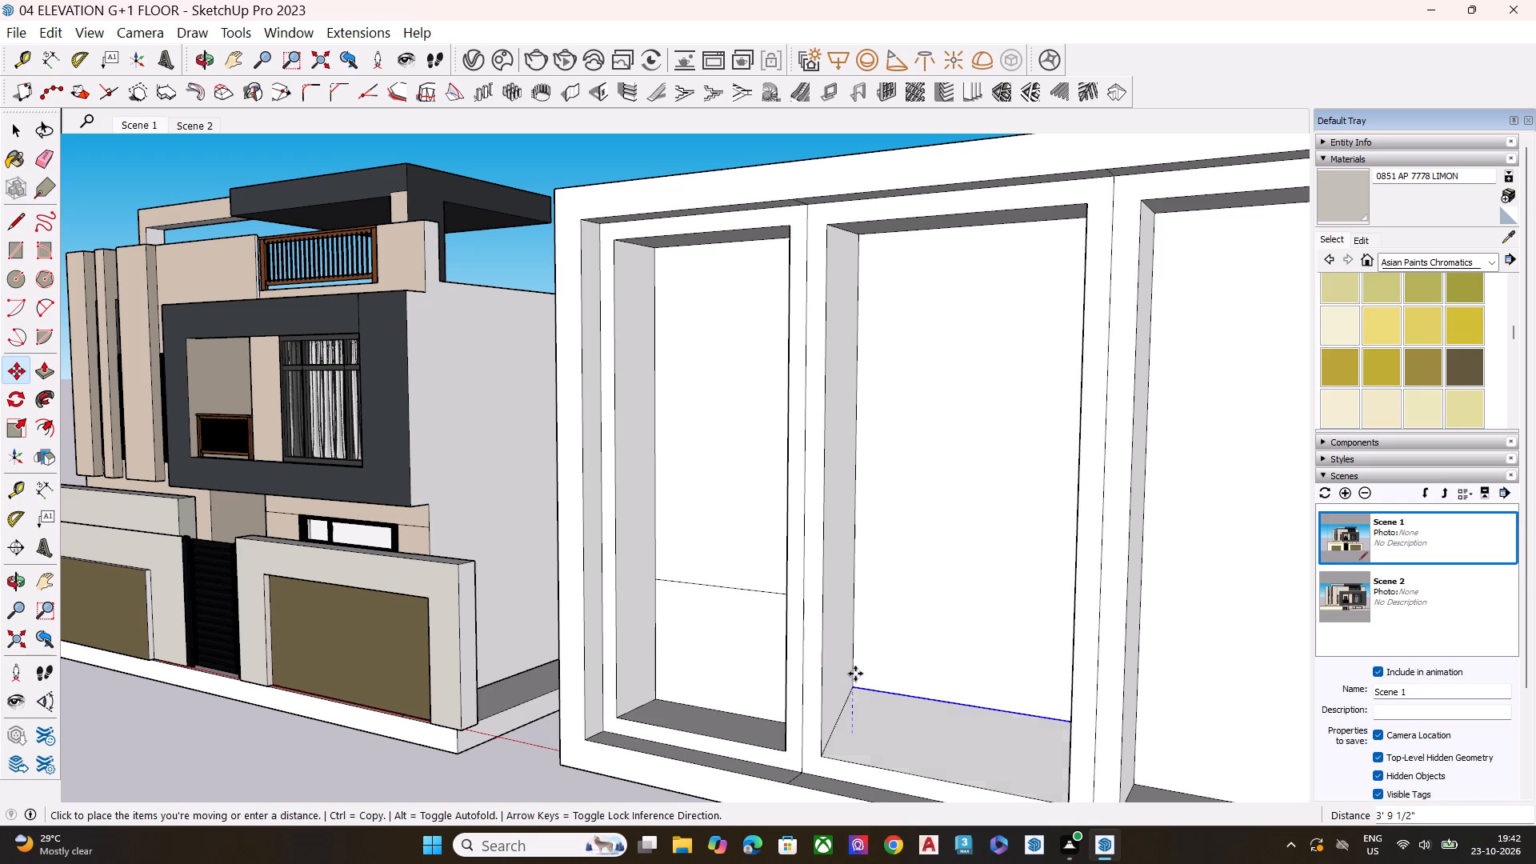
pyautogui.click(854, 606)
pyautogui.press('space')
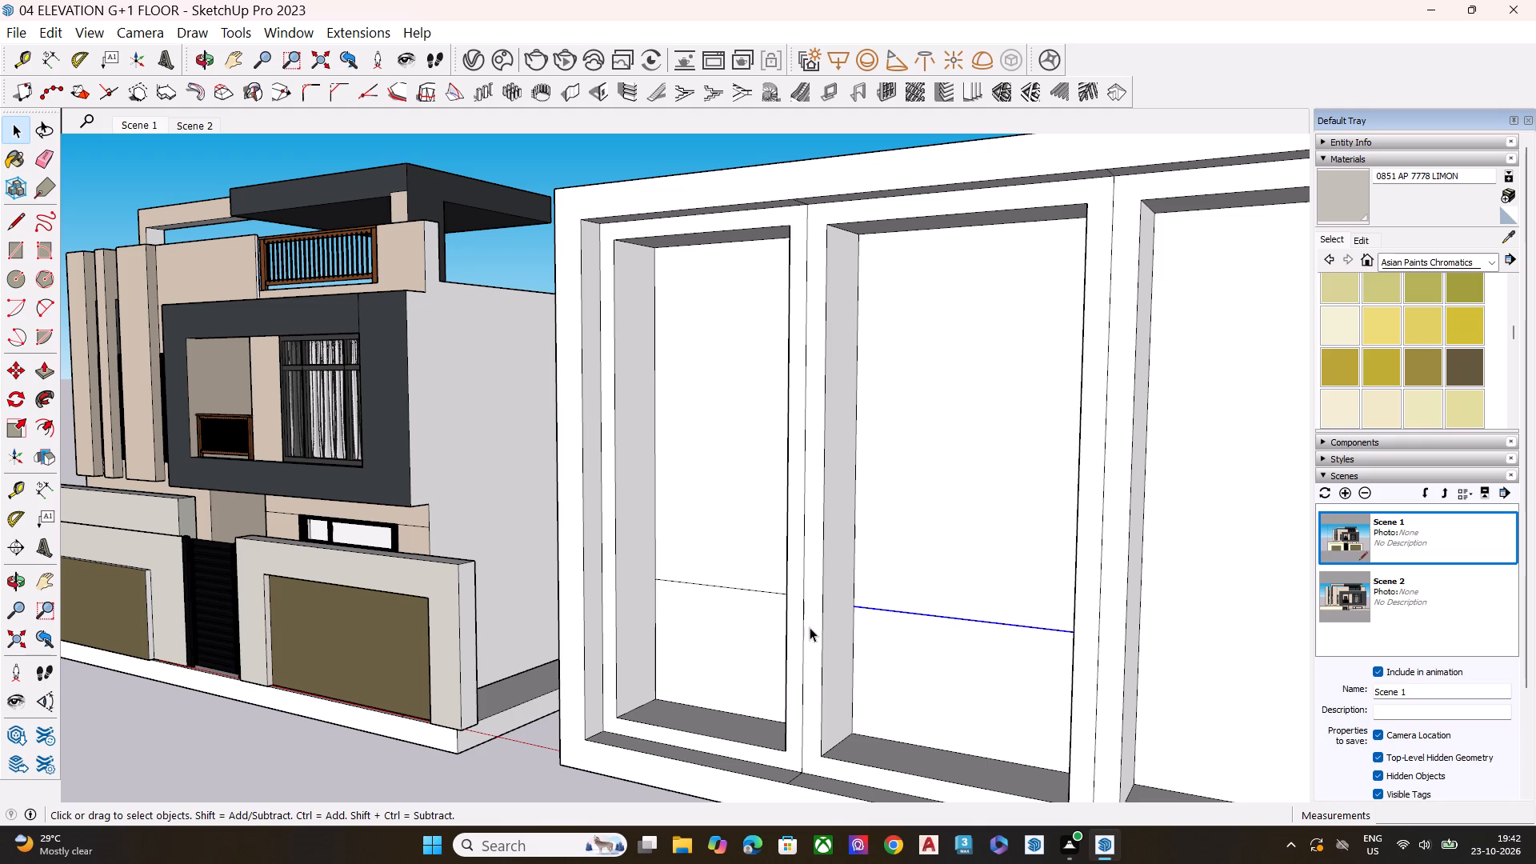
pyautogui.press('space')
# Copy the bottom edge of the right bay's back panel up about 8' 10" to divide off its lower panel.
pyautogui.scroll(-6, 836, 554)
pyautogui.scroll(3, 837, 547)
pyautogui.scroll(-7, 837, 547)
pyautogui.scroll(3, 810, 495)
pyautogui.scroll(-5, 810, 495)
pyautogui.moveTo(1060, 631); pyautogui.dragTo(1045, 740, button='middle')
pyautogui.scroll(1, 1045, 740)
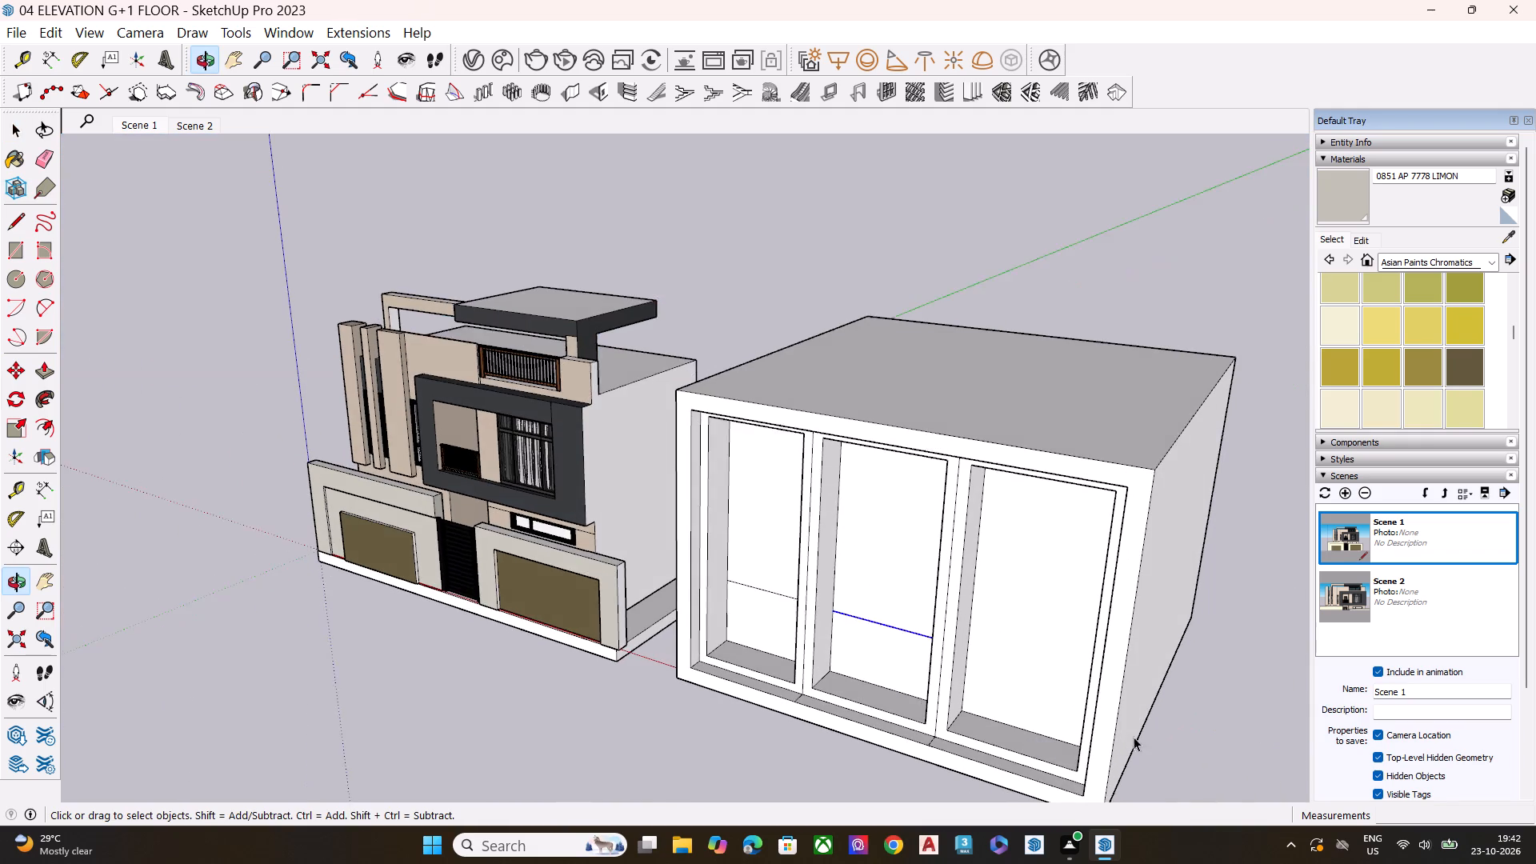
pyautogui.click(1200, 727)
pyautogui.scroll(2, 1005, 724)
pyautogui.scroll(-1, 1005, 724)
pyautogui.scroll(2, 1005, 724)
pyautogui.scroll(-3, 1005, 724)
pyautogui.scroll(1, 1005, 724)
pyautogui.click(1005, 724)
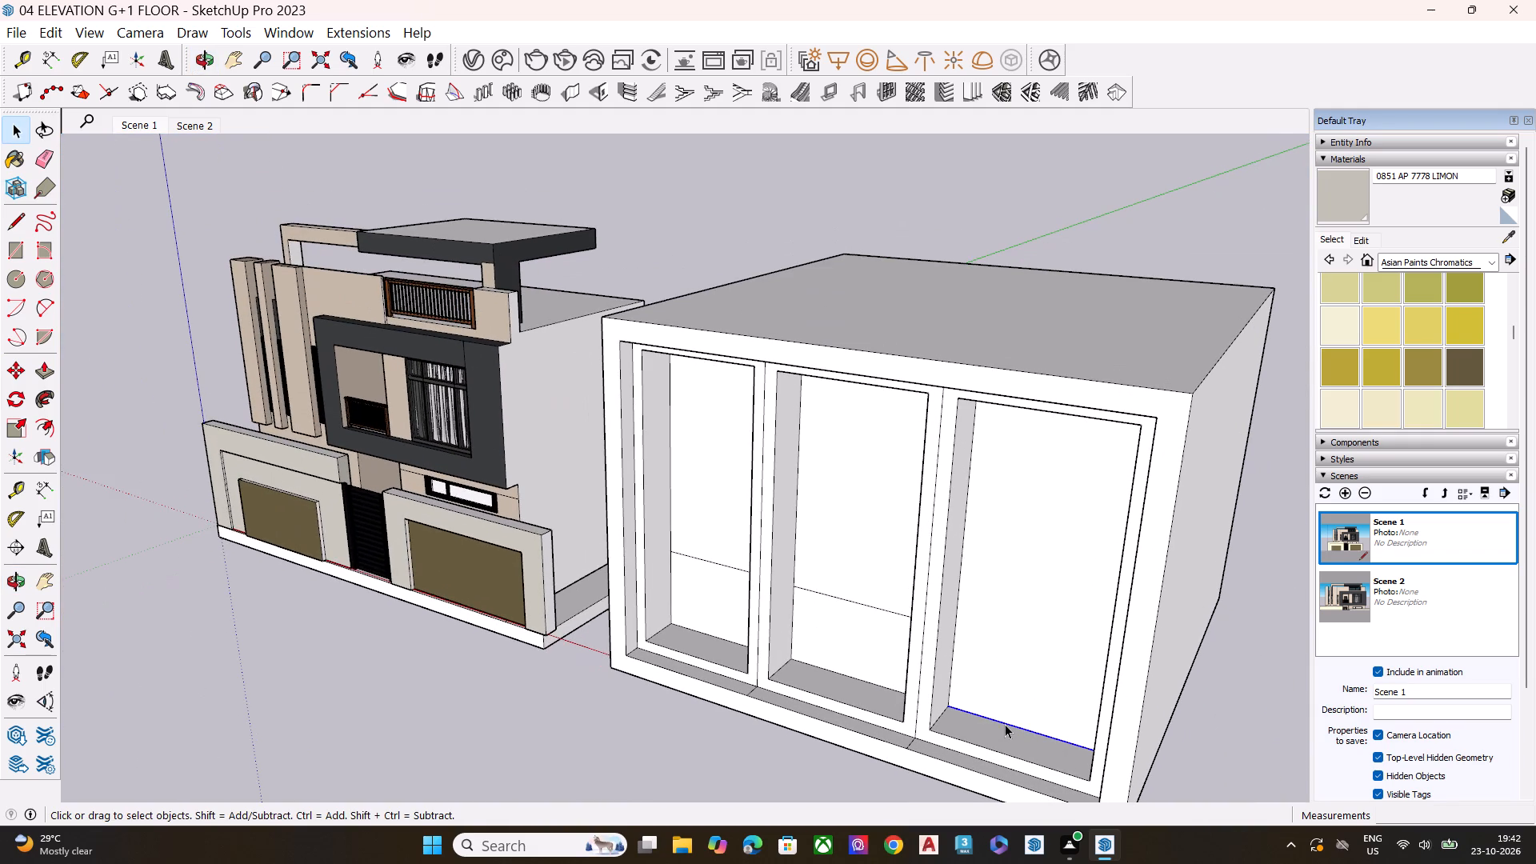
pyautogui.press('m')
pyautogui.click(950, 707)
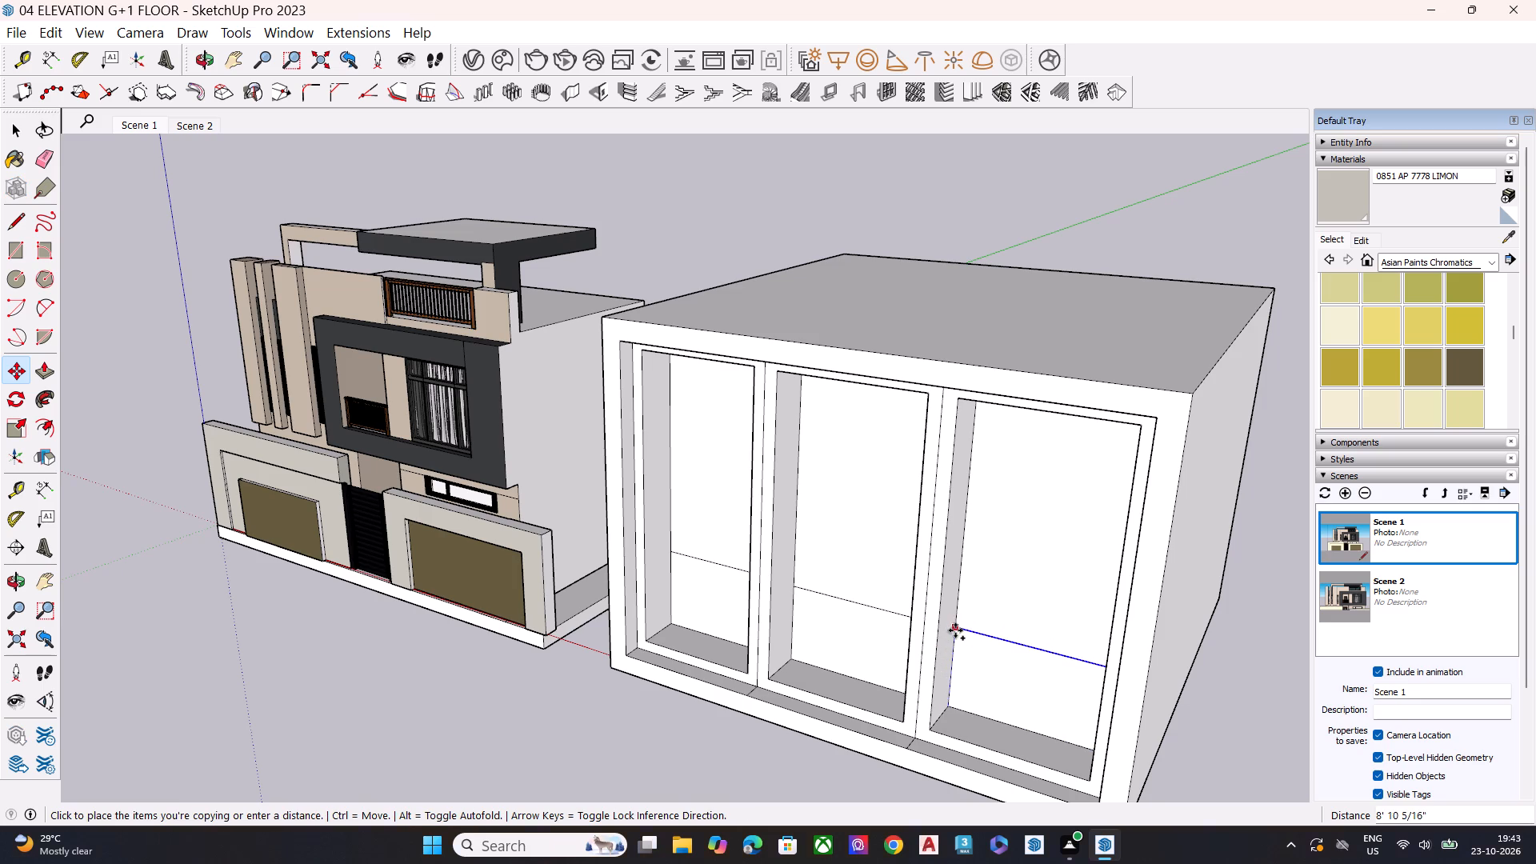
pyautogui.click(957, 632)
pyautogui.press('space')
# Push/Pull the middle bay's lower panel forward within the recess to form a low wall with a ledge.
pyautogui.scroll(-4, 981, 435)
pyautogui.moveTo(1010, 530); pyautogui.dragTo(1190, 440, button='middle')
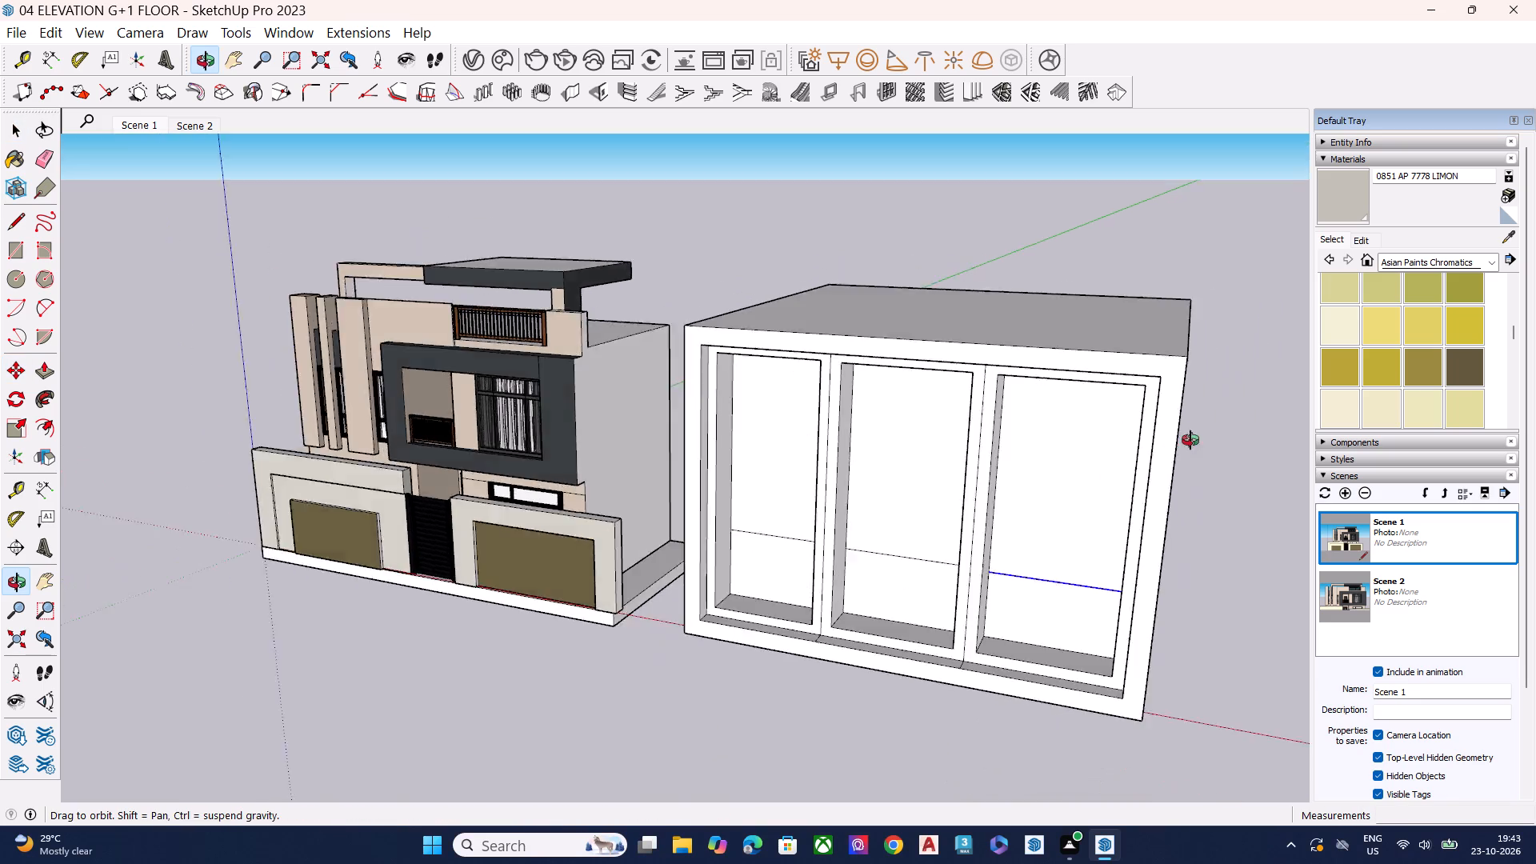
pyautogui.moveTo(1190, 440); pyautogui.dragTo(1230, 415, button='middle')
pyautogui.scroll(2, 1130, 535)
pyautogui.scroll(-1, 1126, 540)
pyautogui.scroll(7, 1117, 546)
pyautogui.click(873, 486)
pyautogui.moveTo(836, 527); pyautogui.dragTo(862, 555, button='middle')
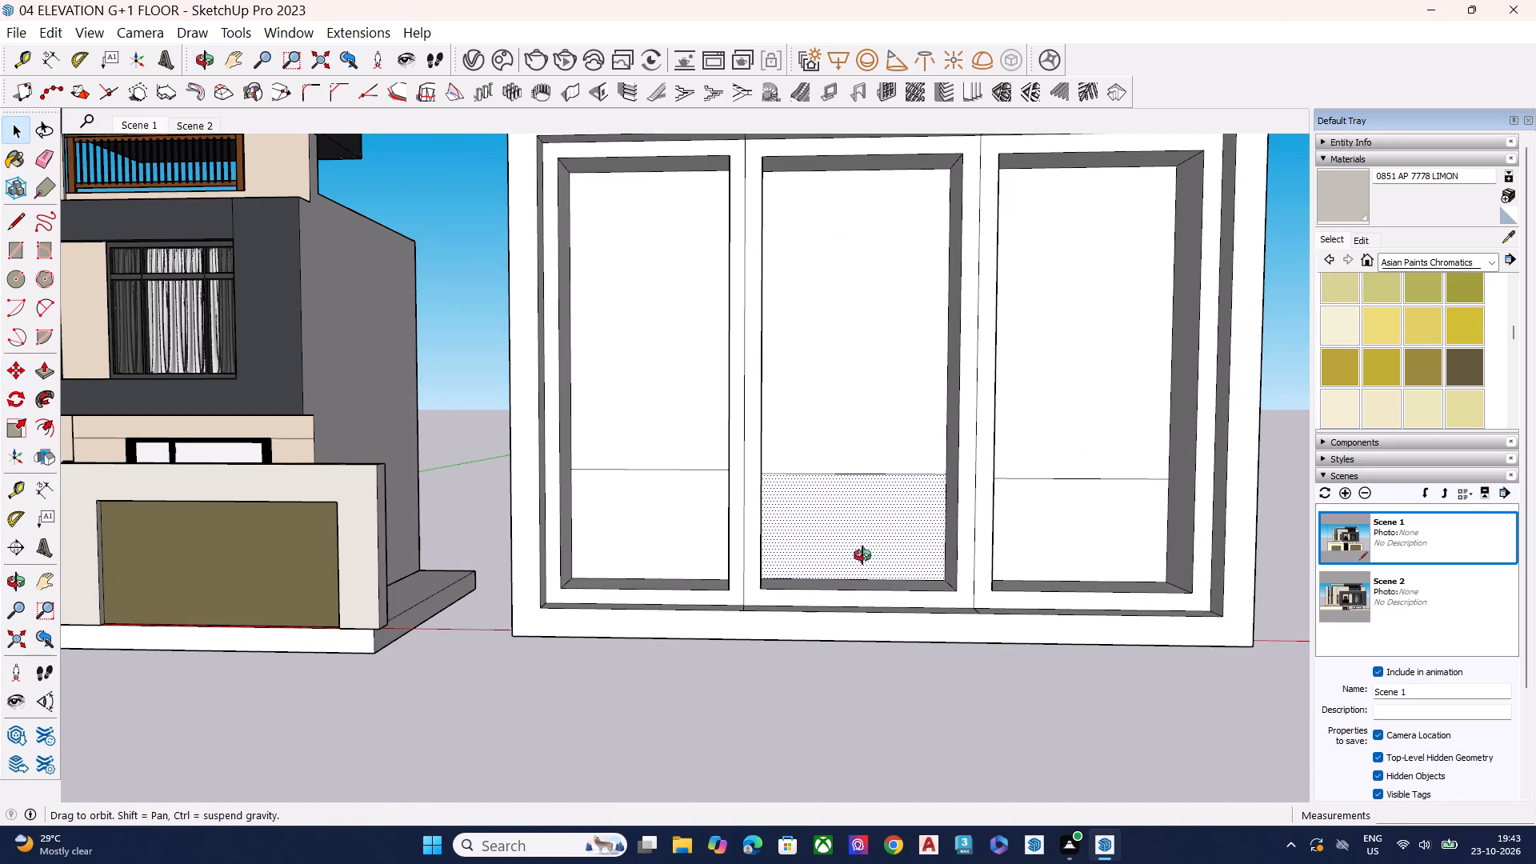
pyautogui.moveTo(862, 555); pyautogui.dragTo(987, 695, button='middle')
pyautogui.scroll(6, 935, 545)
pyautogui.press('p')
pyautogui.click(882, 502)
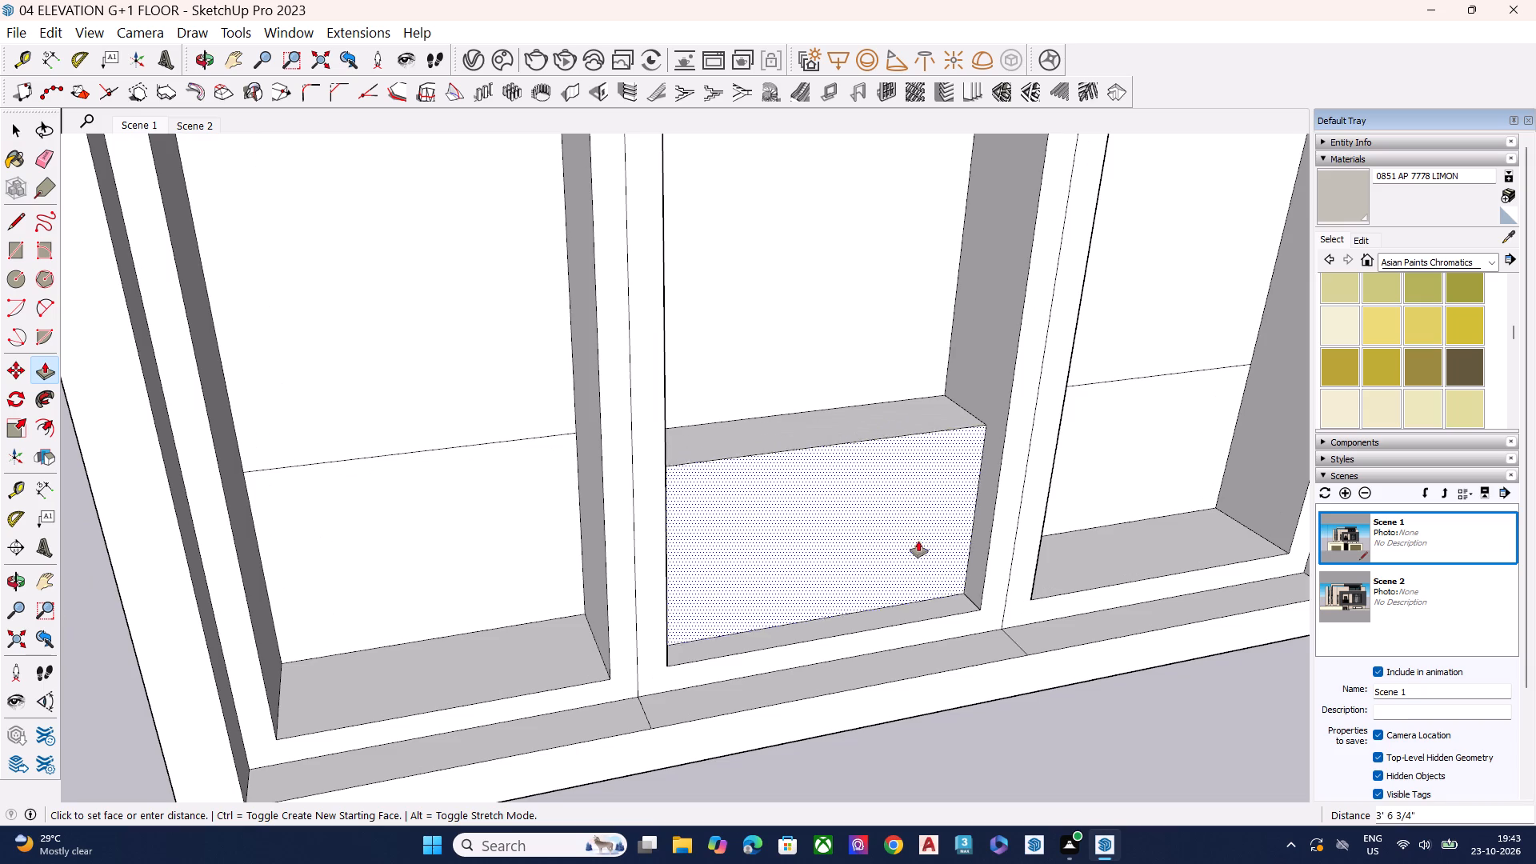
pyautogui.click(992, 453)
pyautogui.press('space')
# Push/Pull the lower panels forward in the right bay by about 4' 3" and in the left bay by about 4'.
pyautogui.click(1096, 458)
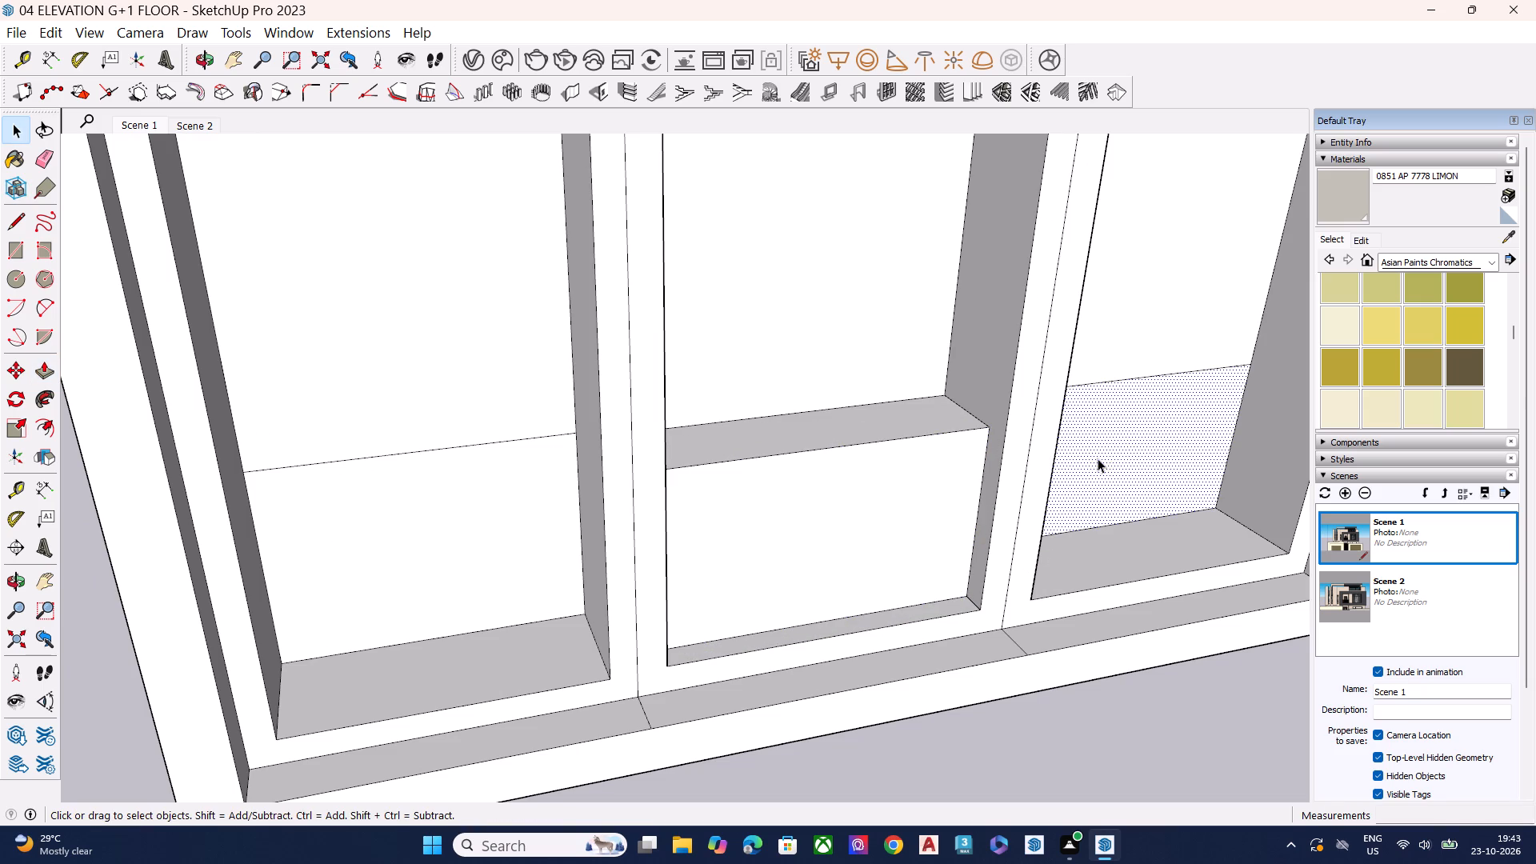
pyautogui.press('p')
pyautogui.click(1127, 439)
pyautogui.click(1157, 509)
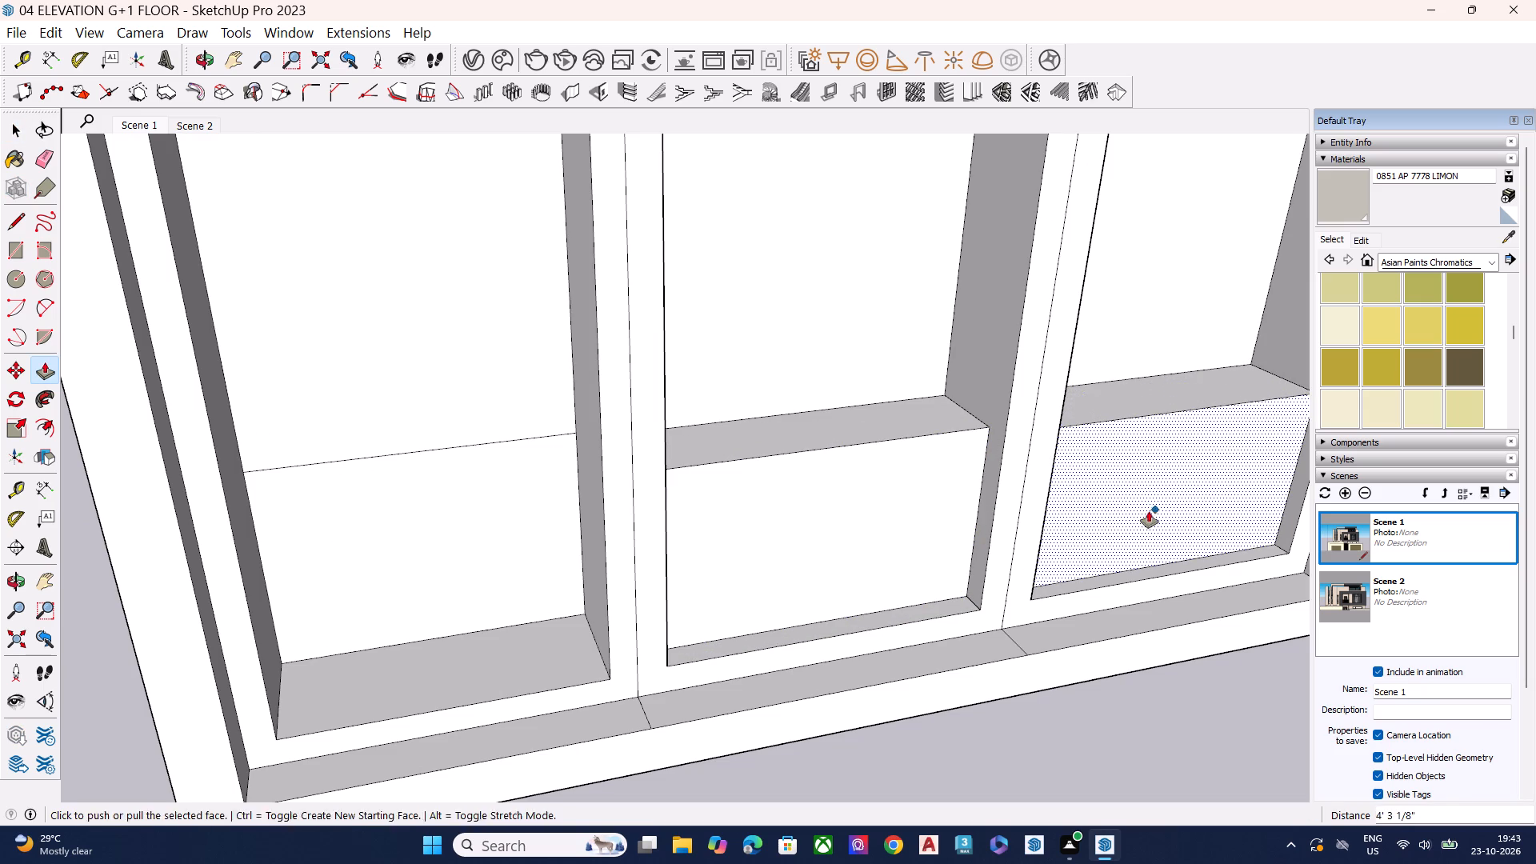
pyautogui.press('space')
pyautogui.click(520, 501)
pyautogui.press('p')
pyautogui.click(820, 420)
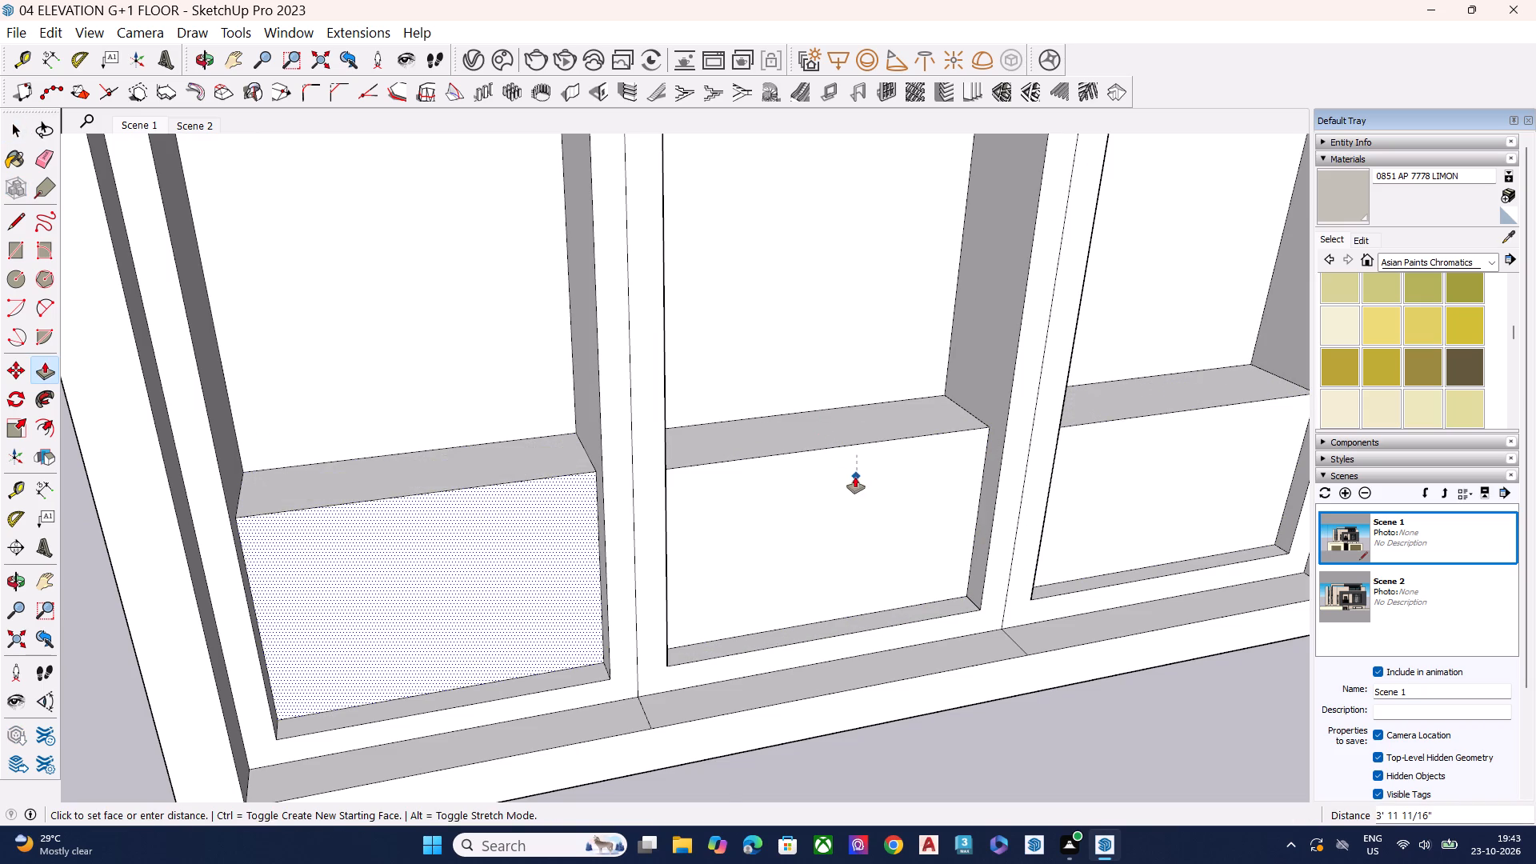
pyautogui.click(850, 479)
pyautogui.press('space')
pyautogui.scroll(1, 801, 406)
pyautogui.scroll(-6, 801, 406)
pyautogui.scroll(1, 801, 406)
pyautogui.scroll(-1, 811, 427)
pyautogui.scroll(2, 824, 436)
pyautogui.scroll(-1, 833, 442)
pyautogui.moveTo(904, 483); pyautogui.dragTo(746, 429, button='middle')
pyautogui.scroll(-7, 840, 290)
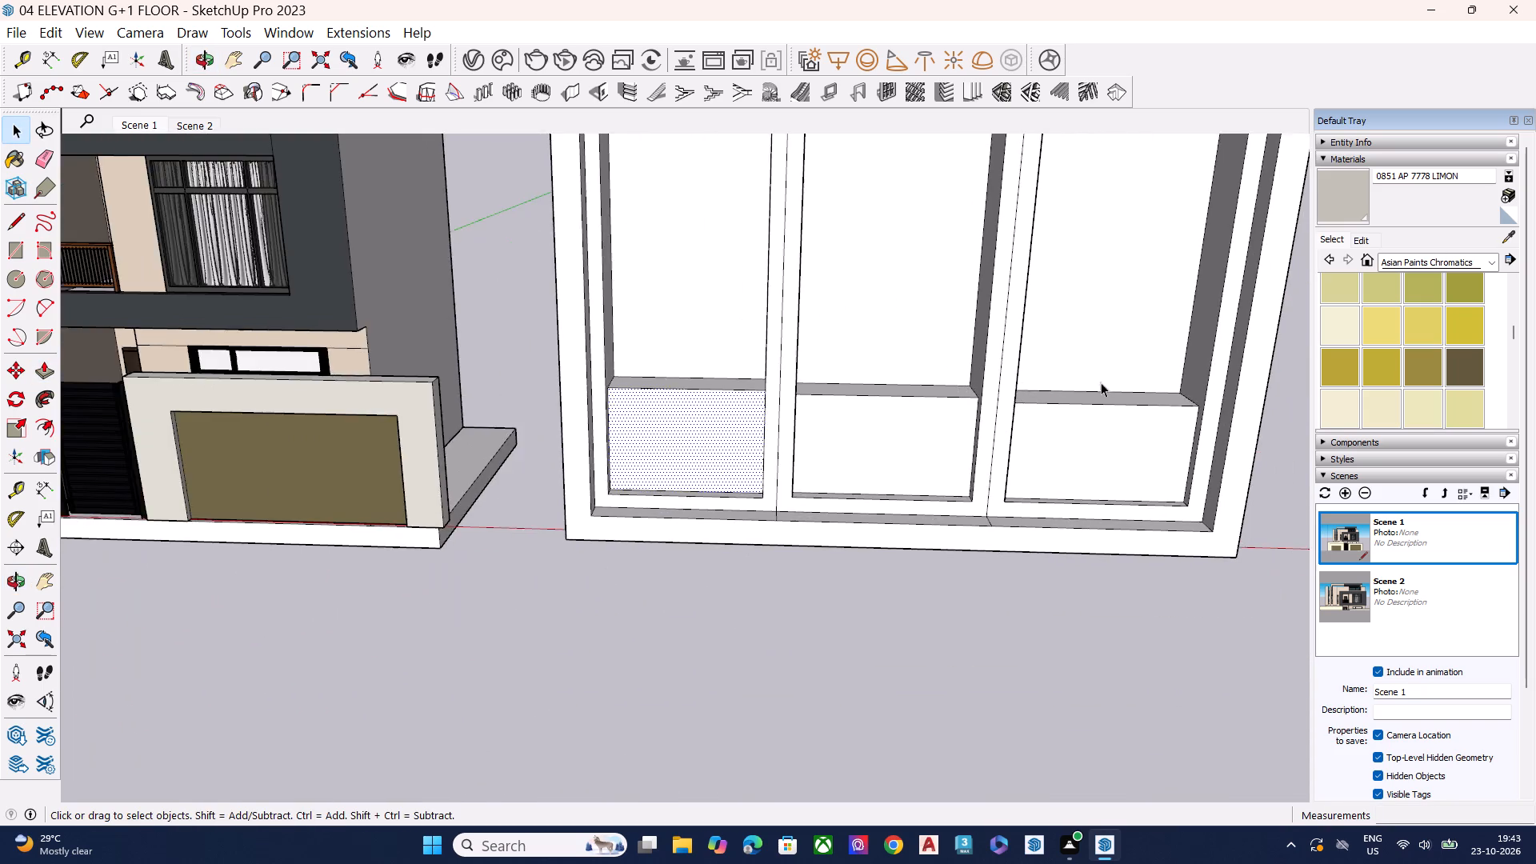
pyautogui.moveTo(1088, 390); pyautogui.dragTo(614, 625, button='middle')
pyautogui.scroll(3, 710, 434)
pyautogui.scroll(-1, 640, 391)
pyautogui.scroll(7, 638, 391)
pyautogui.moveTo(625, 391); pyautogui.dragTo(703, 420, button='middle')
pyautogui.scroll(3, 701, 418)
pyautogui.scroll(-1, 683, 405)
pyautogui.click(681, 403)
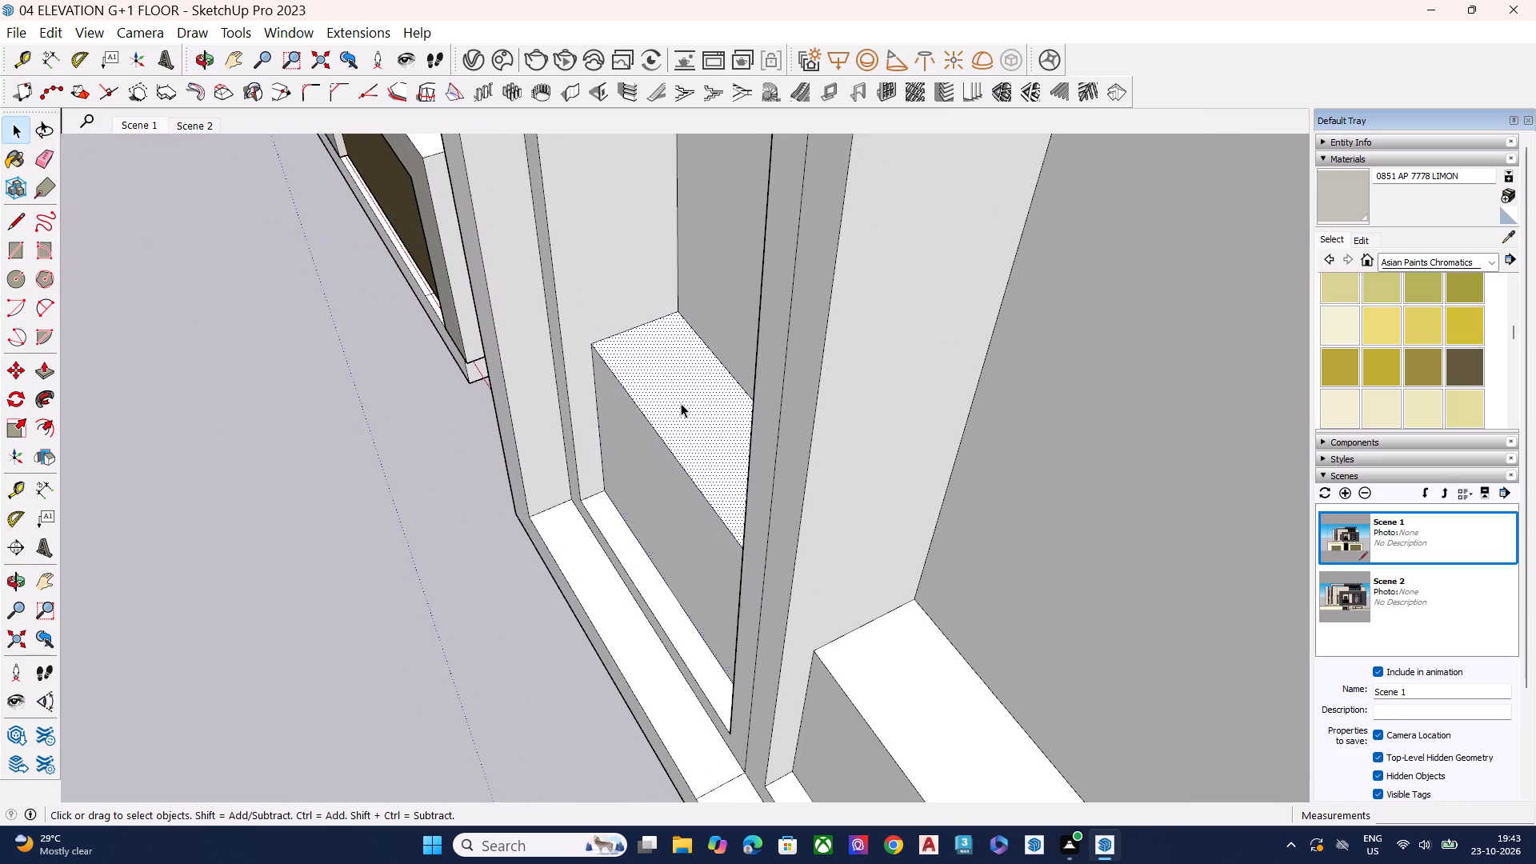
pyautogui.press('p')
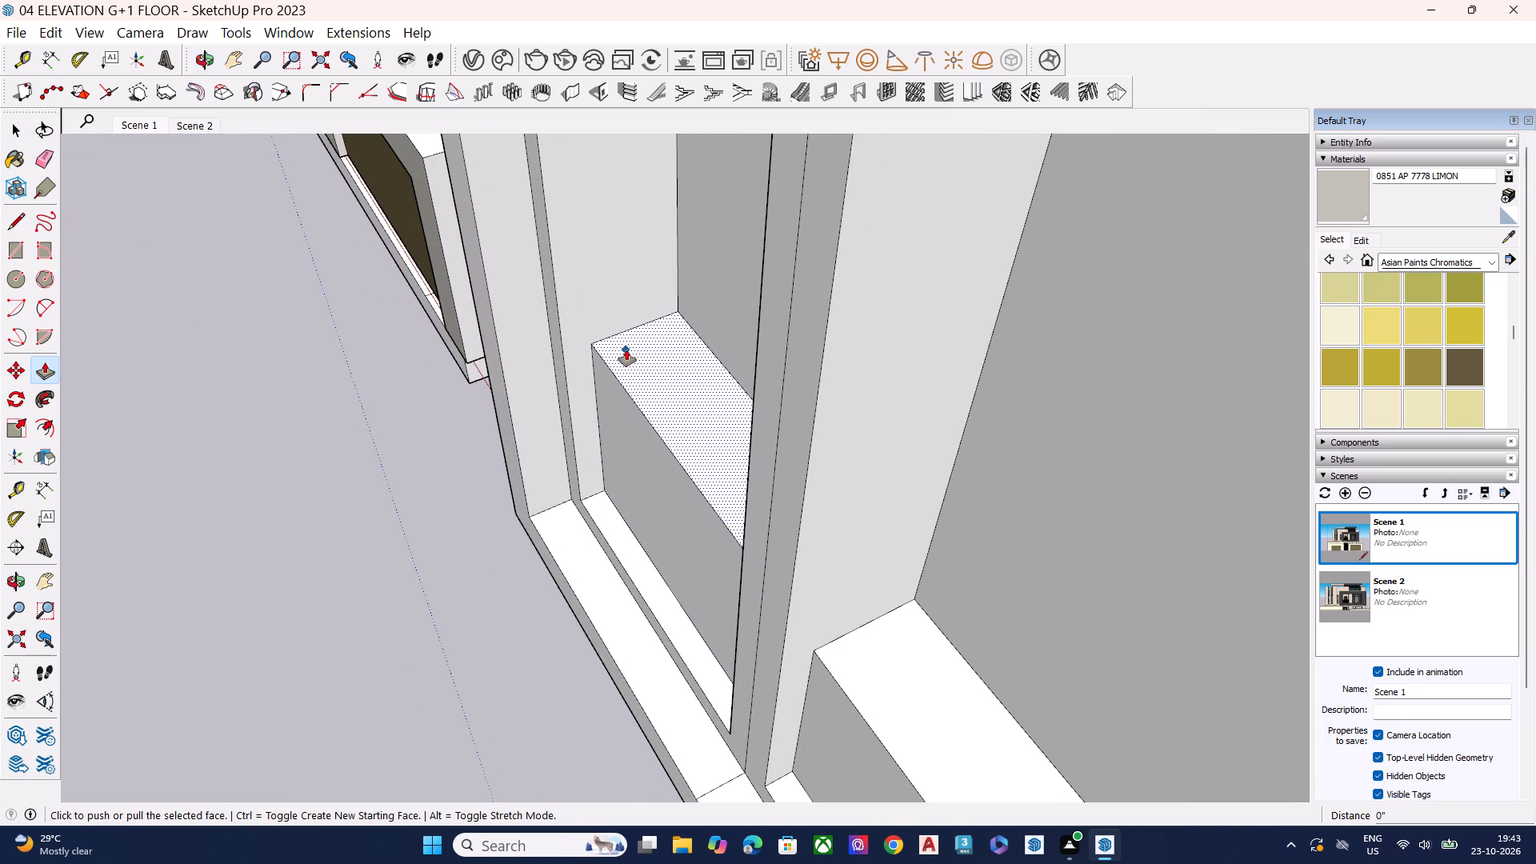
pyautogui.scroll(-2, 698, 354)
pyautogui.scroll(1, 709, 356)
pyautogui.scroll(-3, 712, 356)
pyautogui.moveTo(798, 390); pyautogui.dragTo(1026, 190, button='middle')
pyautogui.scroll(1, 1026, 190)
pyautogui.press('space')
# Examine the low walls in the three bays and the overall front of the block beside the house.
pyautogui.scroll(1, 766, 354)
pyautogui.scroll(-2, 784, 385)
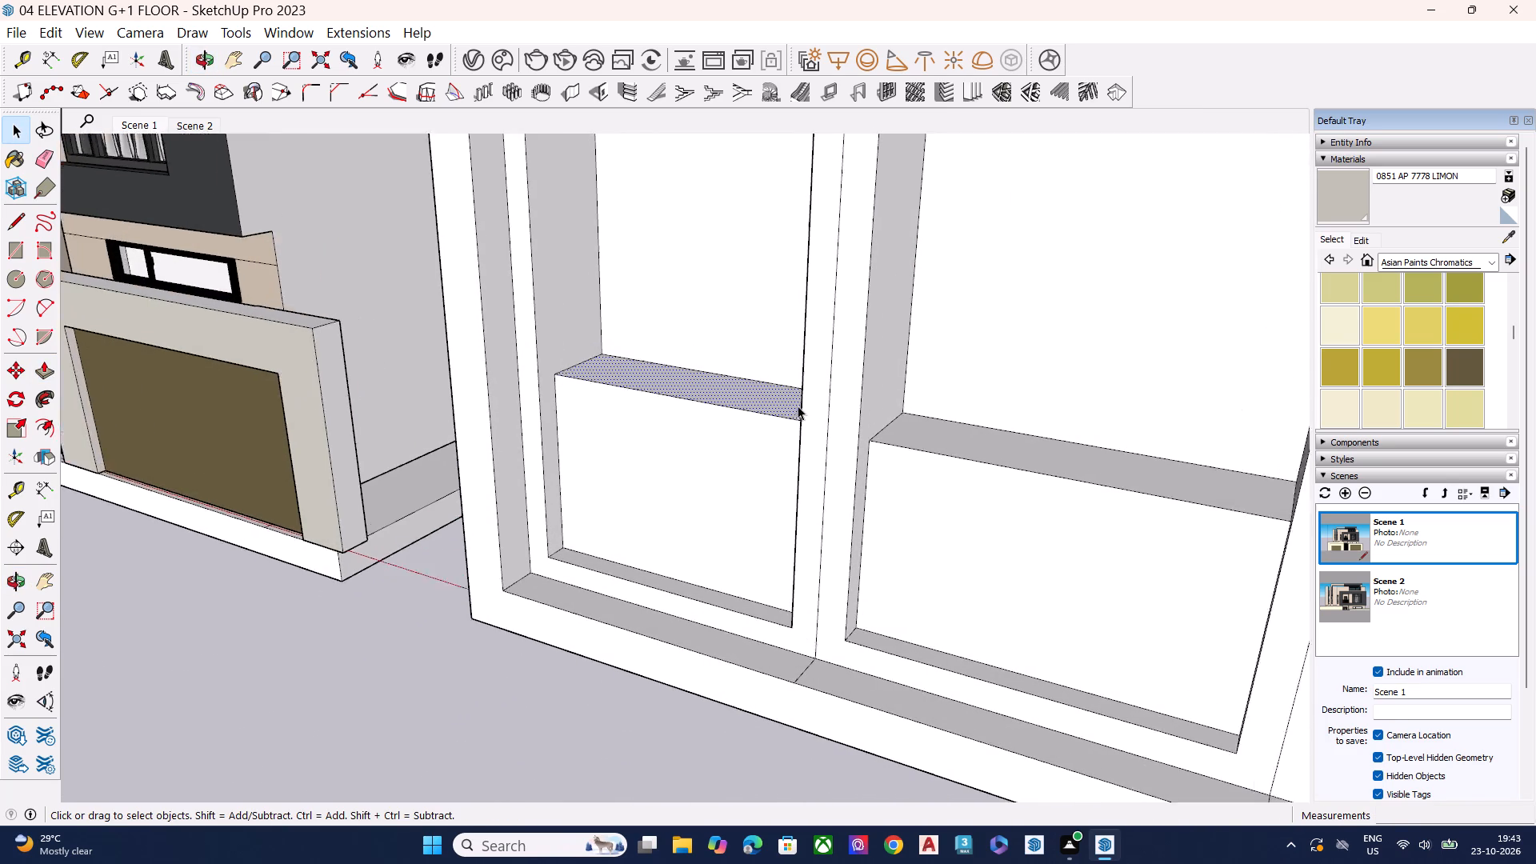
pyautogui.scroll(1, 798, 406)
pyautogui.scroll(-8, 798, 406)
pyautogui.scroll(1, 809, 374)
pyautogui.scroll(-6, 814, 376)
pyautogui.scroll(2, 973, 395)
pyautogui.scroll(-2, 972, 399)
pyautogui.scroll(1, 972, 399)
pyautogui.scroll(-7, 972, 401)
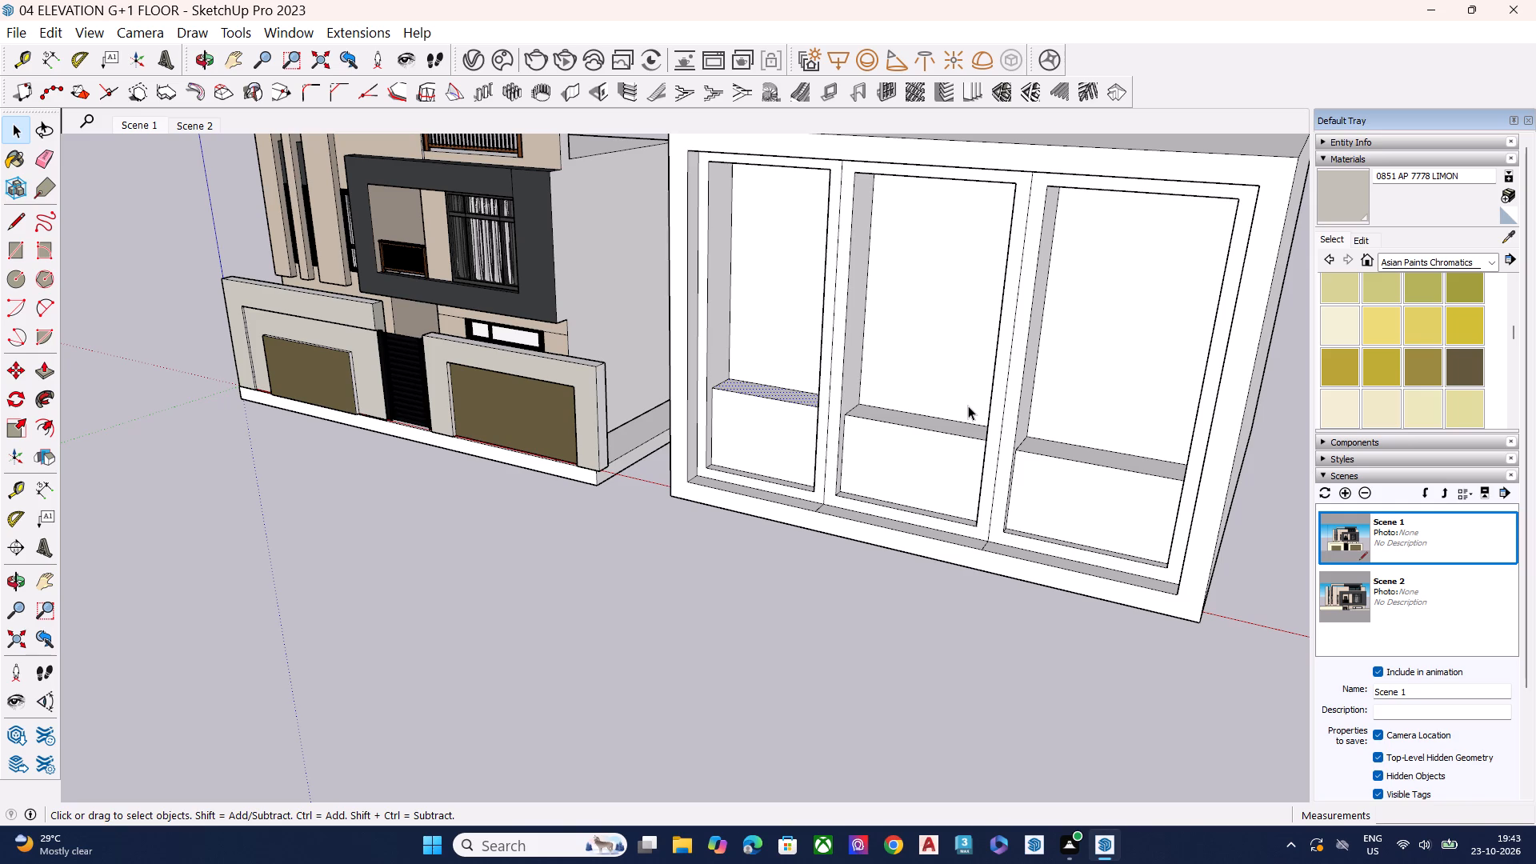
pyautogui.scroll(-7, 684, 421)
pyautogui.press('space')
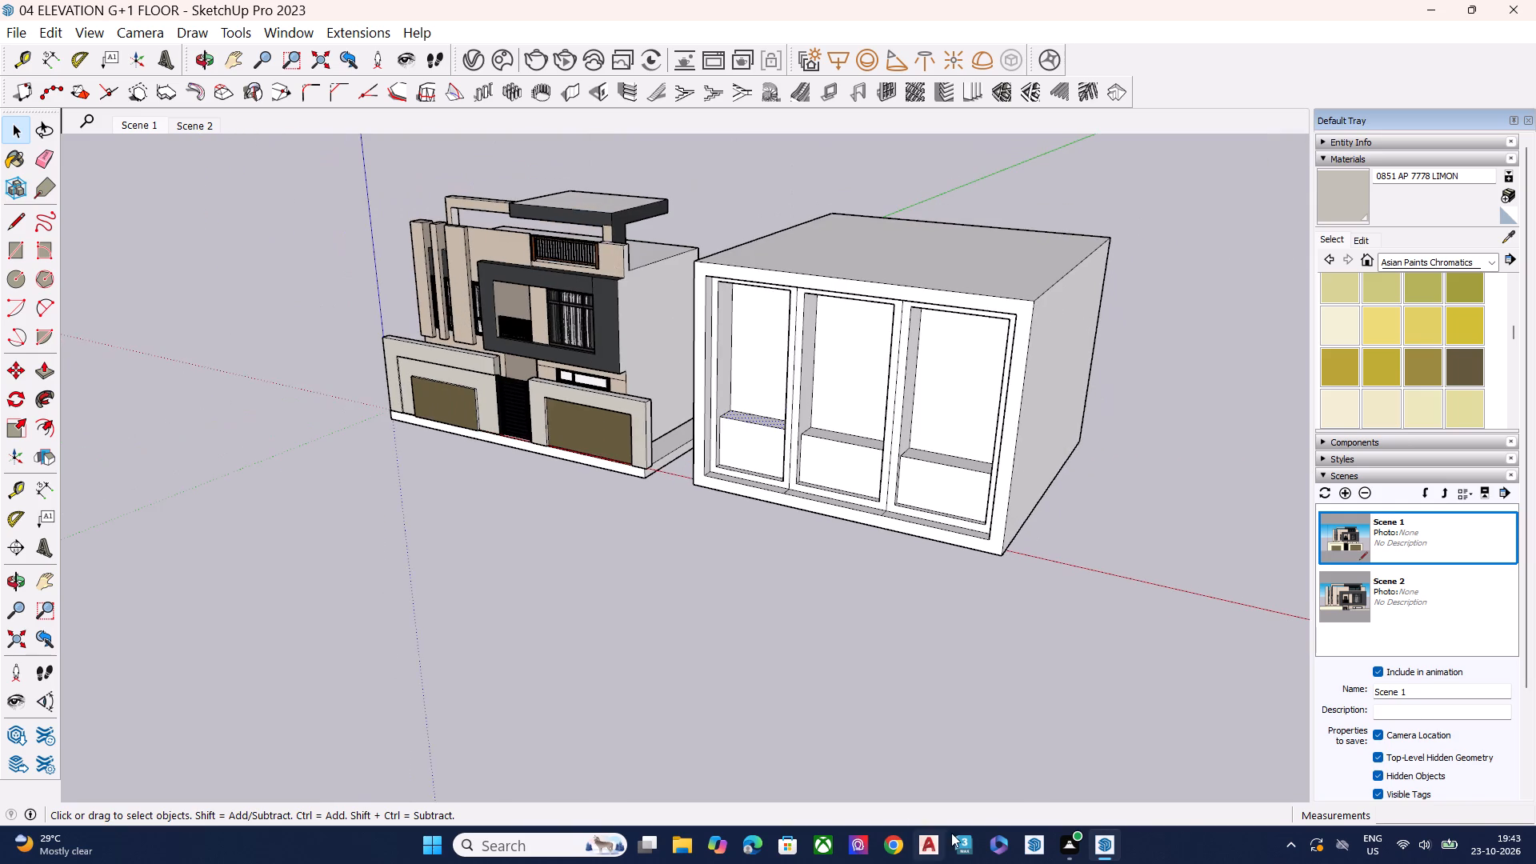
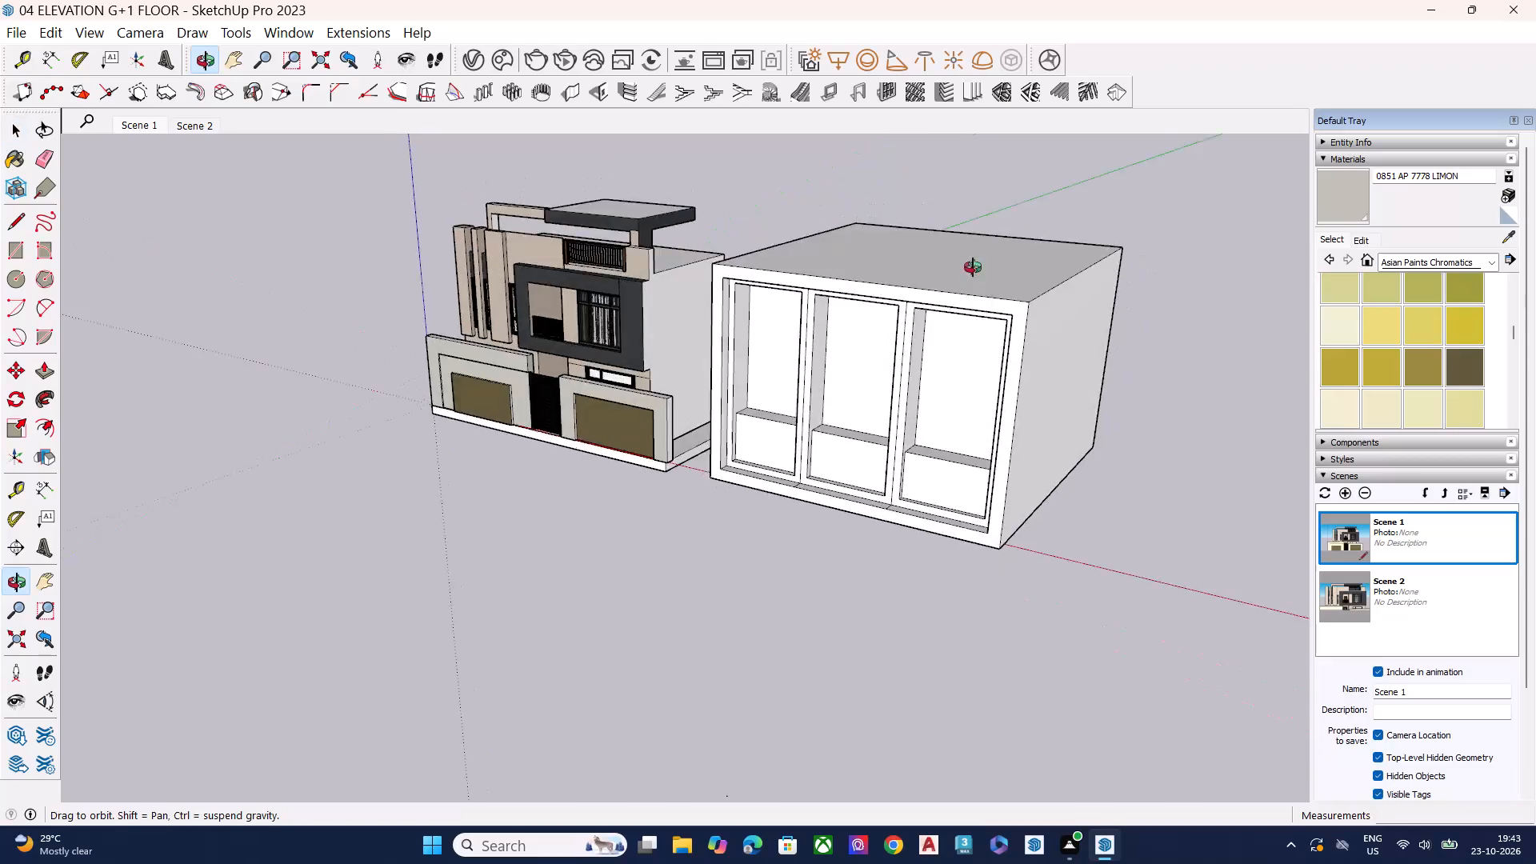
# Copy the top edge of the right bay's back panel down about 9' 11" to divide off its upper part.
pyautogui.scroll(10, 973, 200)
pyautogui.scroll(-1, 935, 246)
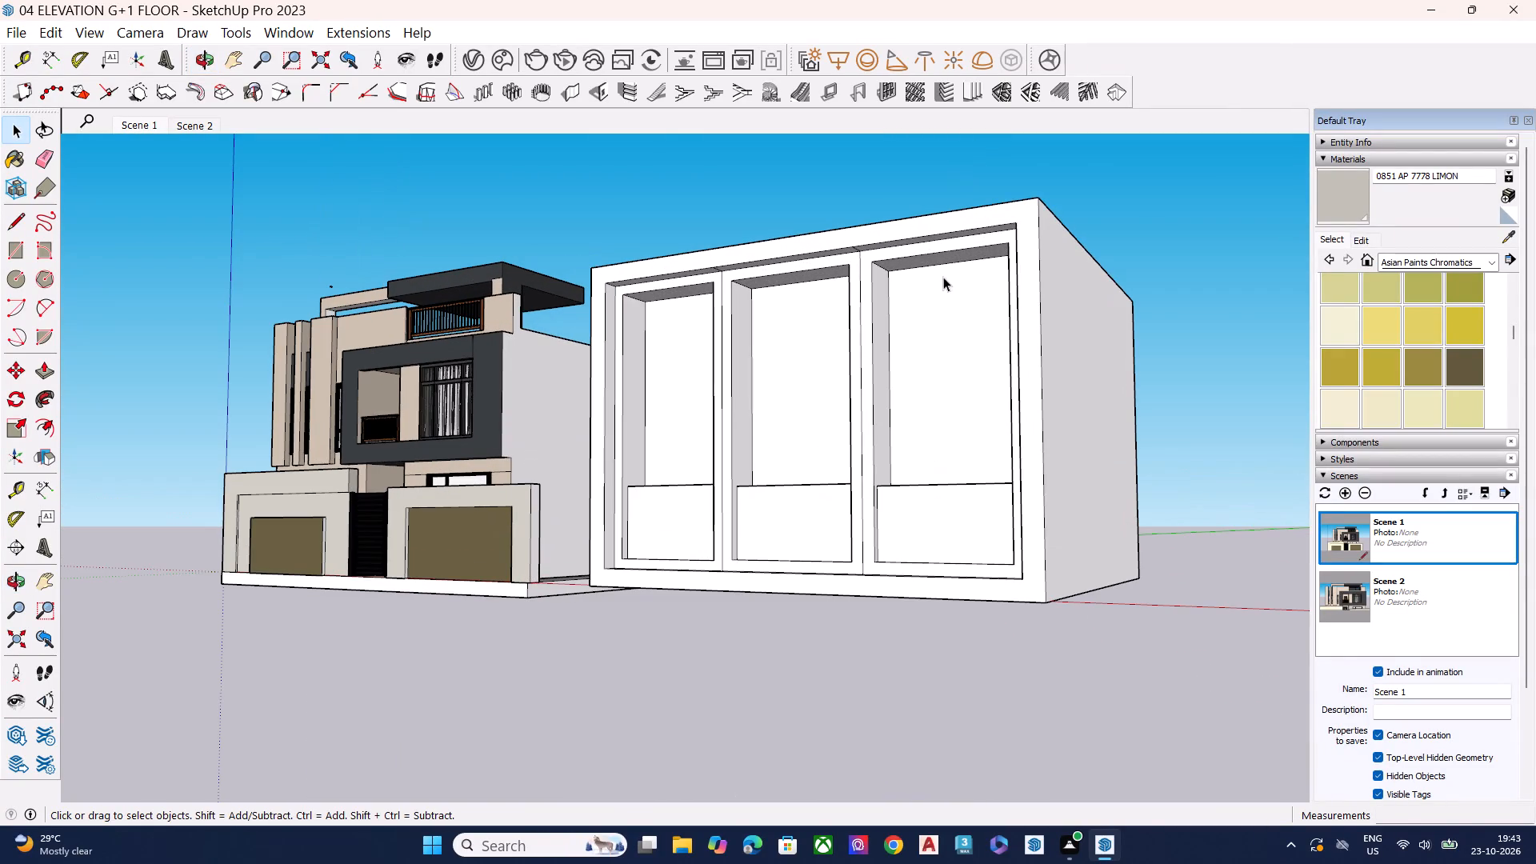
pyautogui.click(950, 266)
pyautogui.click(951, 261)
pyautogui.press('m')
pyautogui.click(891, 273)
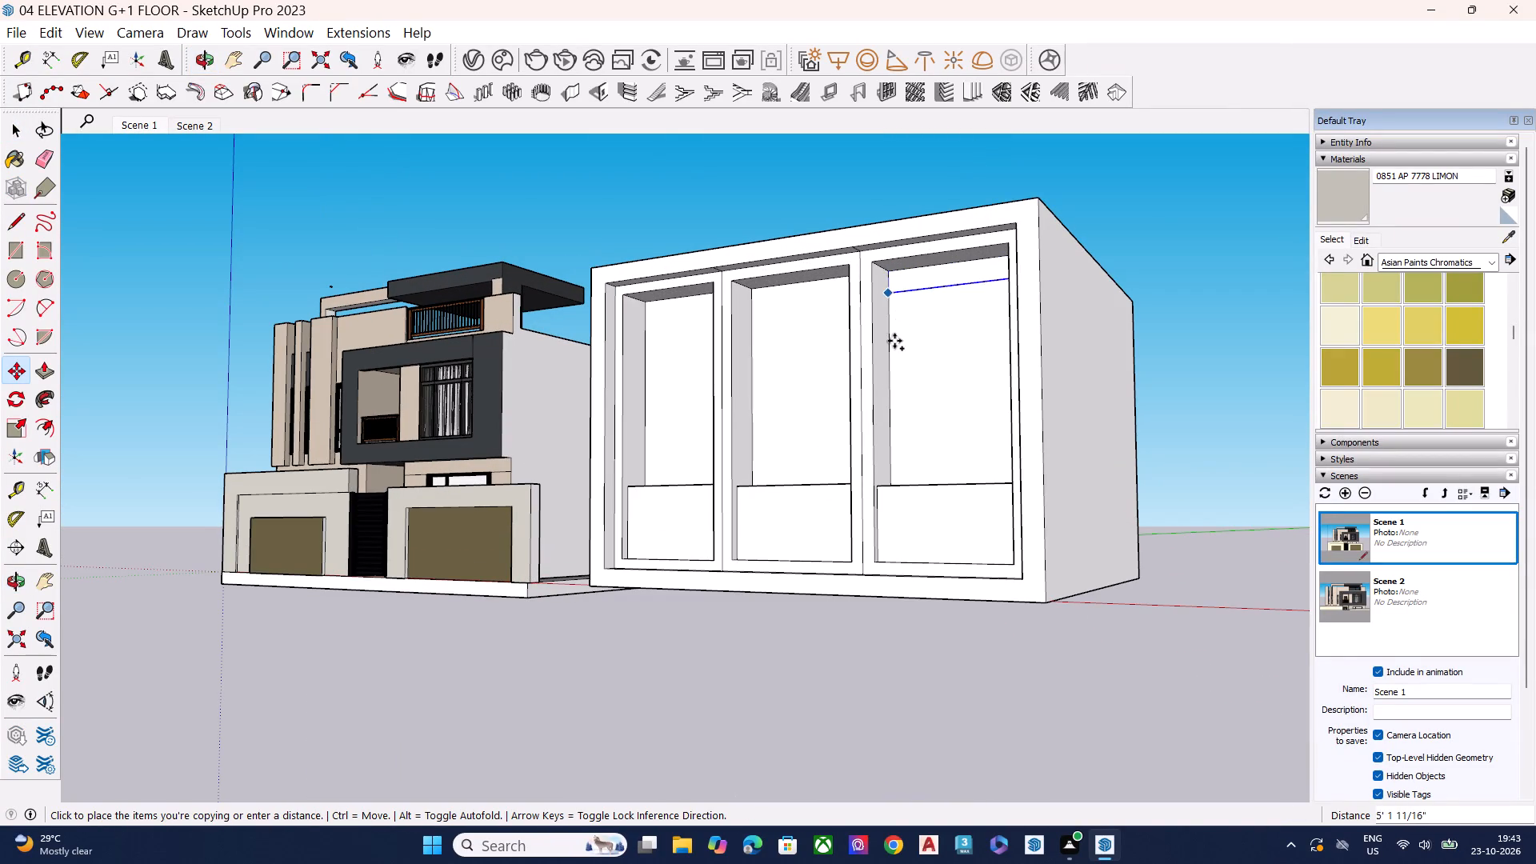
pyautogui.click(889, 356)
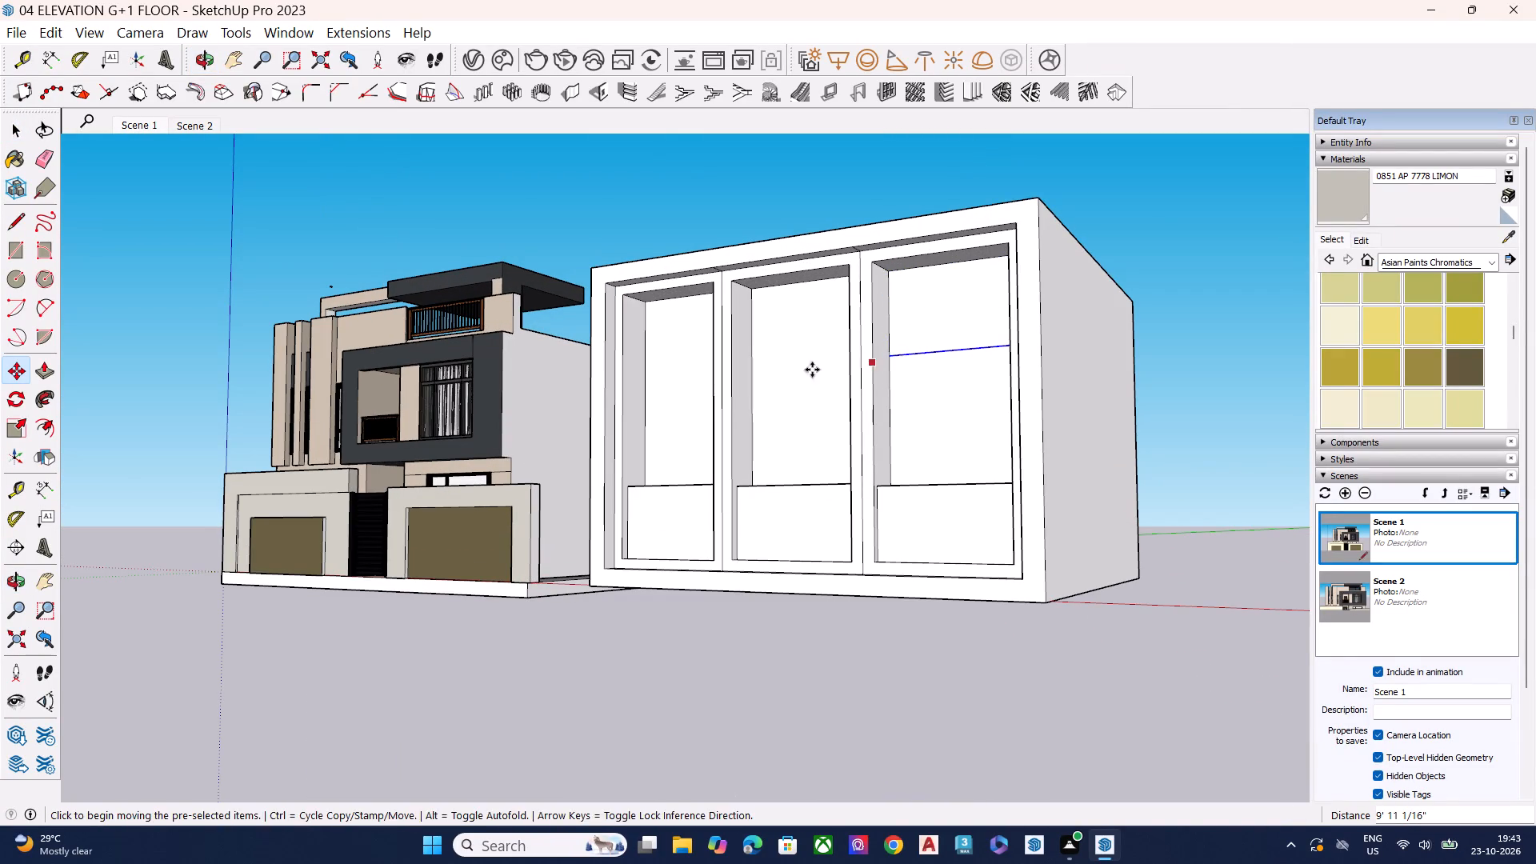
pyautogui.press('space')
# Copy the top edge of the middle bay's back panel down about 10' 5" to divide off its upper part.
pyautogui.moveTo(782, 367); pyautogui.dragTo(795, 352, button='middle')
pyautogui.press('space')
pyautogui.click(810, 282)
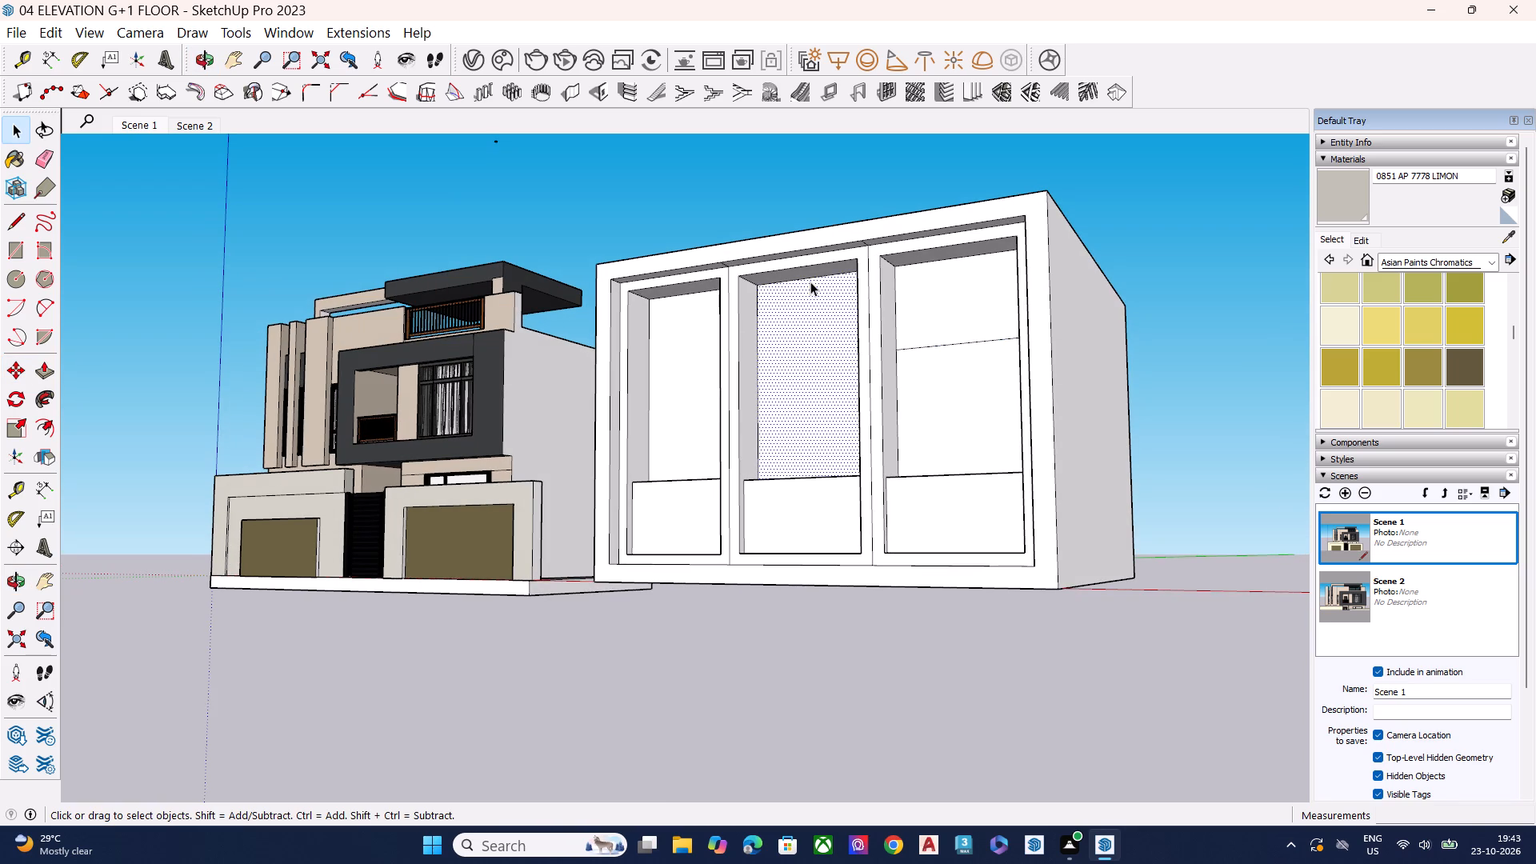
pyautogui.click(814, 278)
pyautogui.press('m')
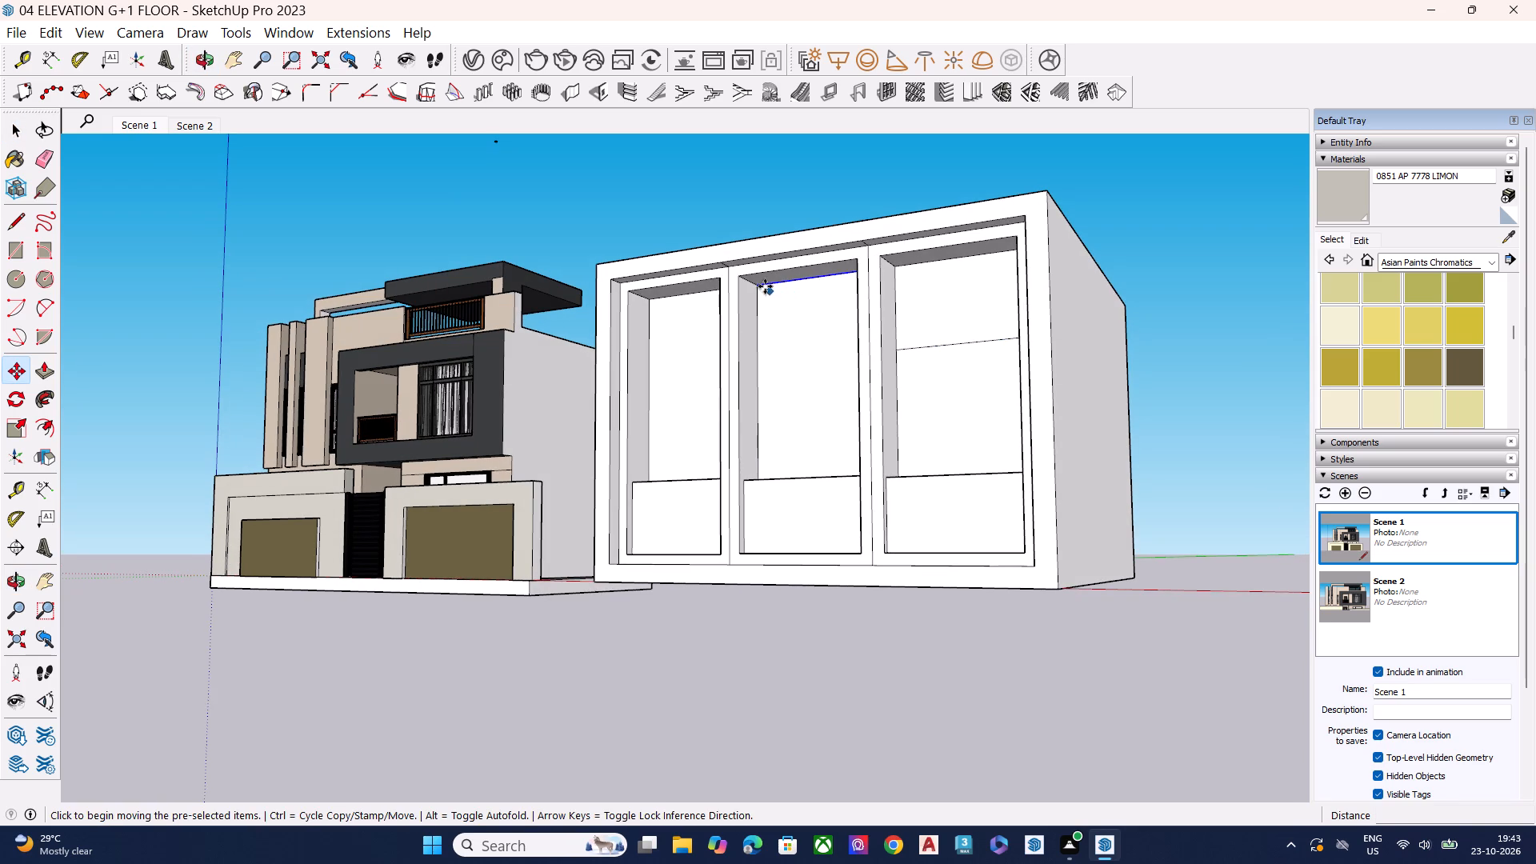
pyautogui.click(763, 286)
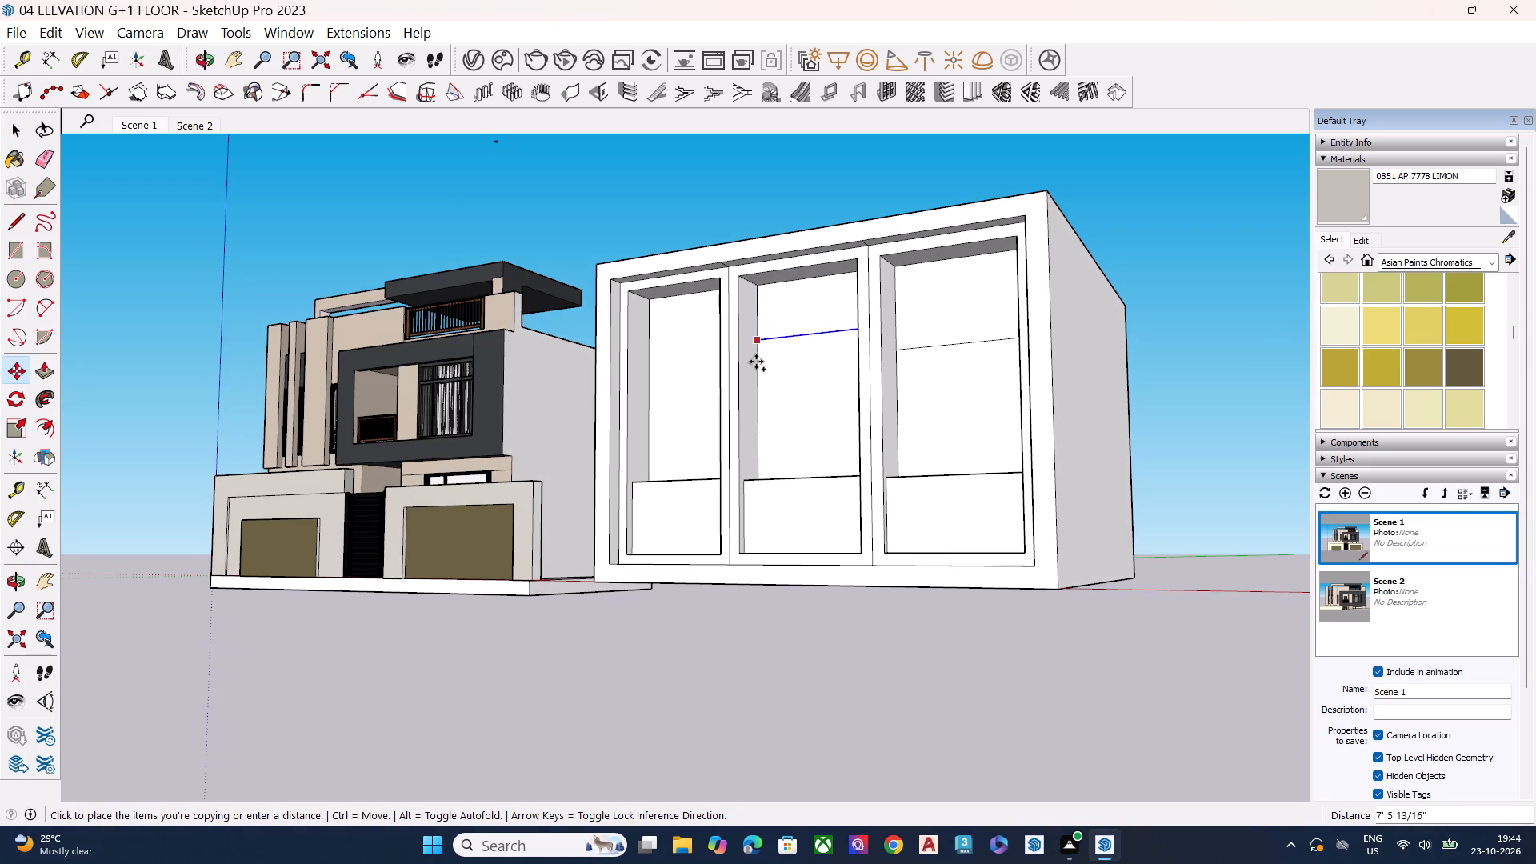
pyautogui.click(758, 367)
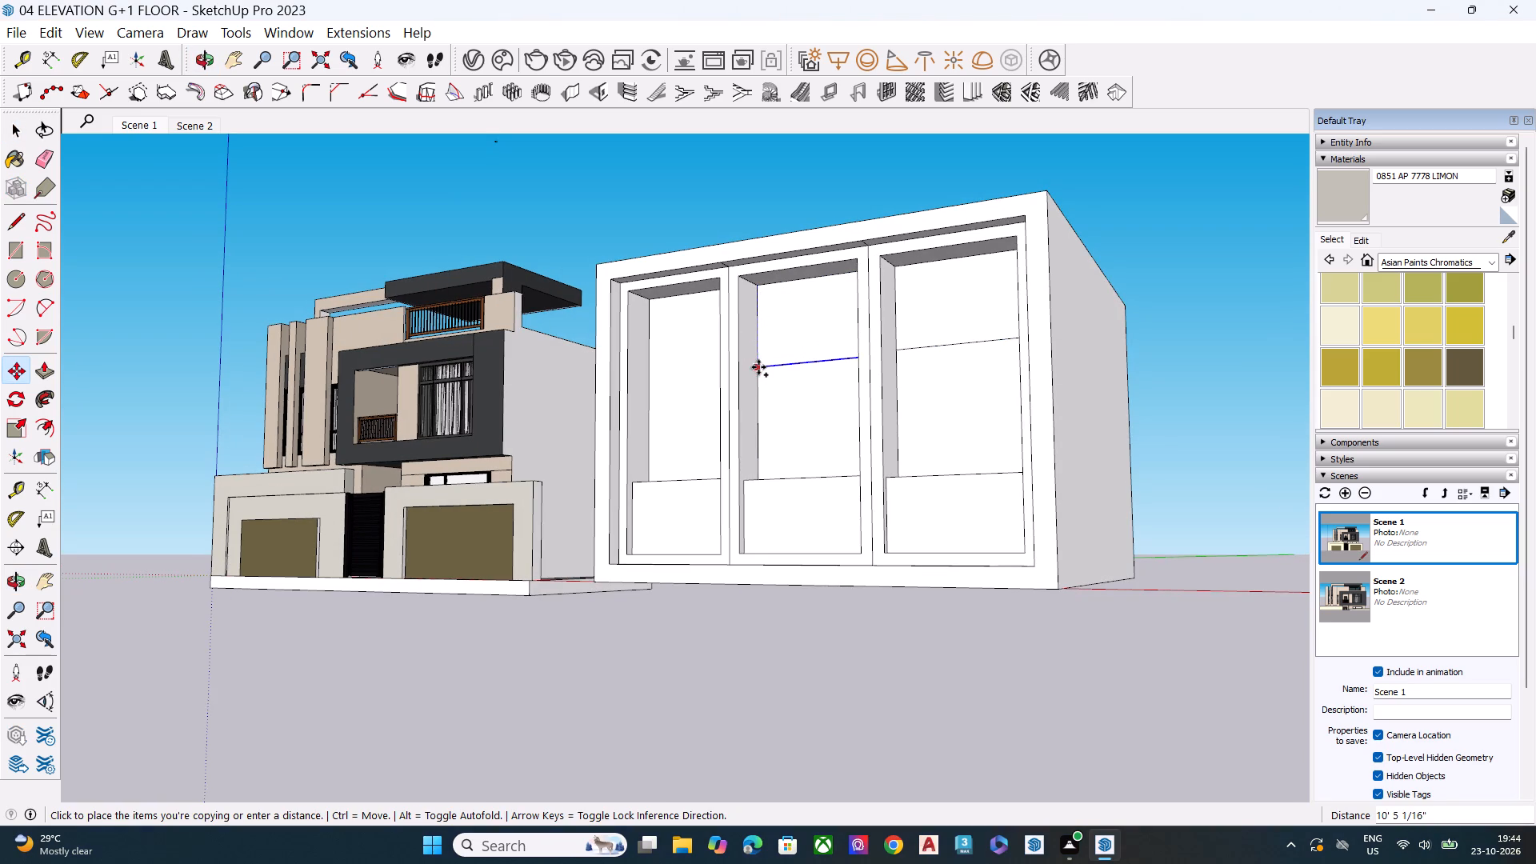
pyautogui.press('space')
# Copy the top edge of the left bay's back panel down about 10' 5" to divide off its upper part.
pyautogui.scroll(5, 666, 306)
pyautogui.click(683, 294)
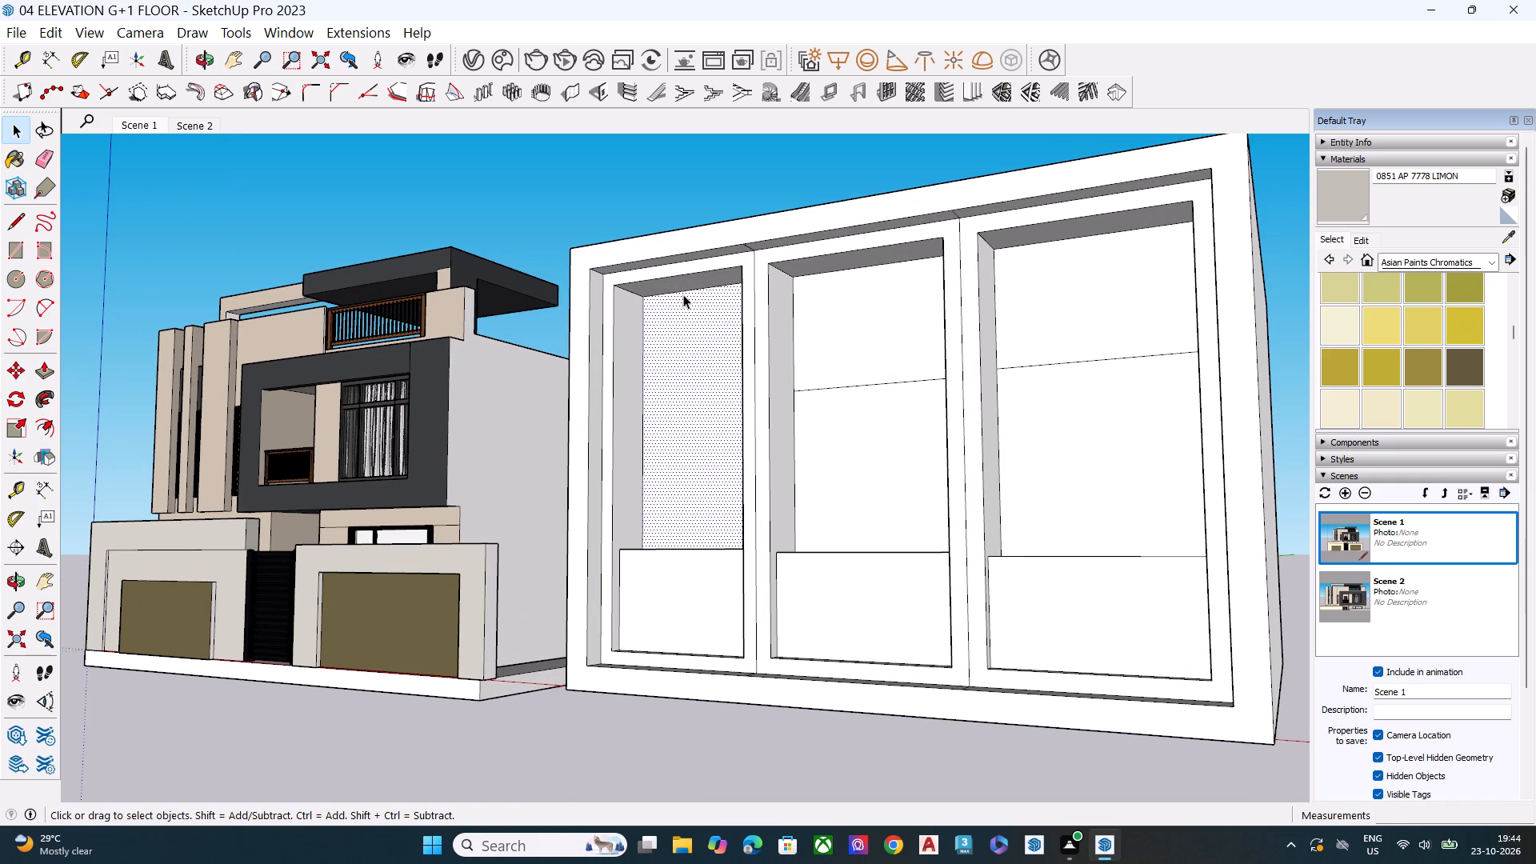
pyautogui.press('space')
pyautogui.click(728, 289)
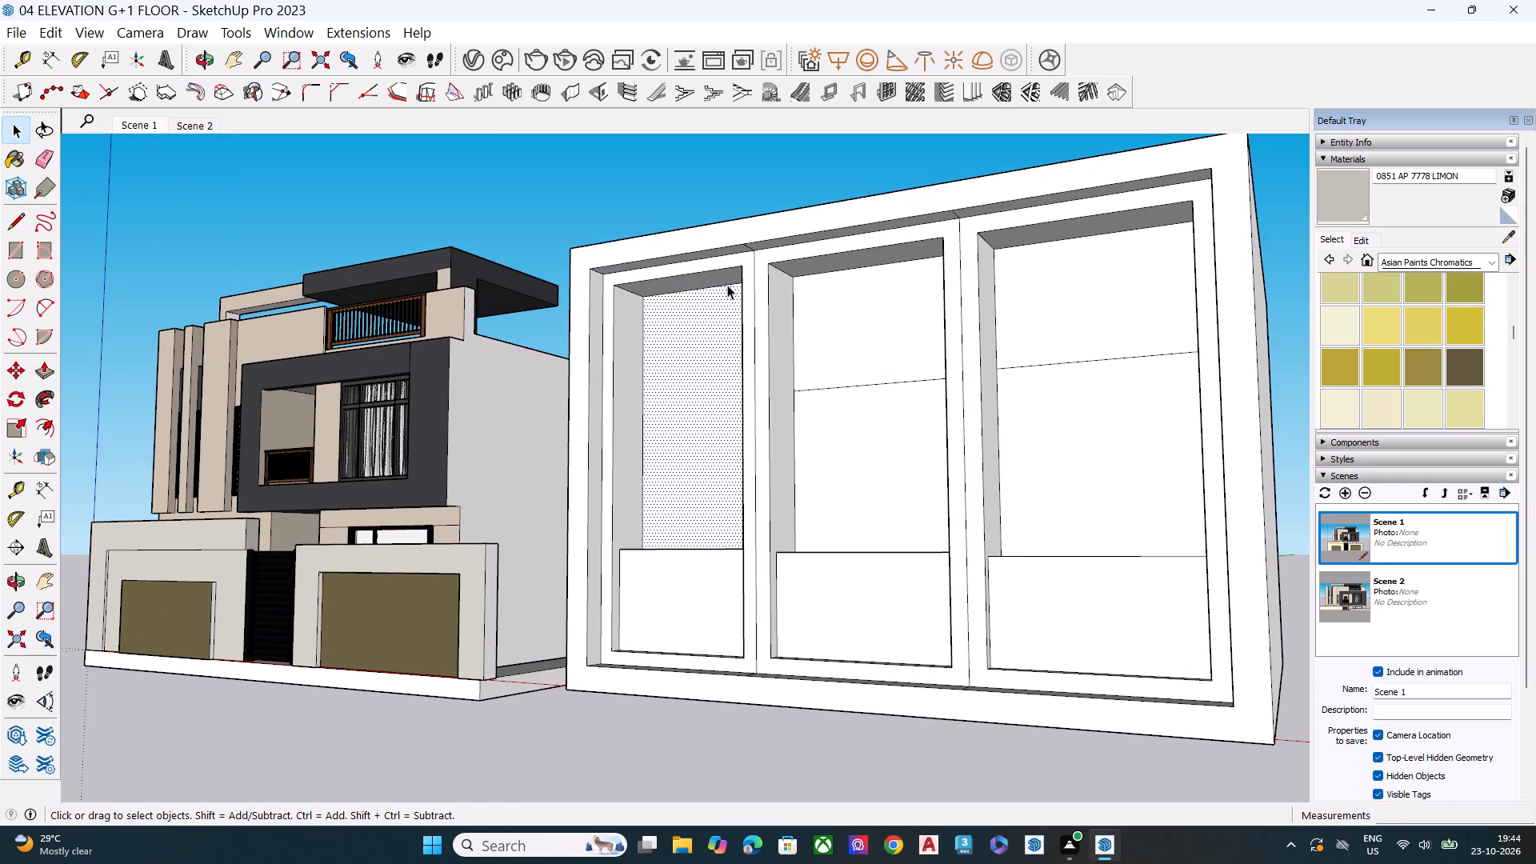
pyautogui.click(727, 285)
pyautogui.press('m')
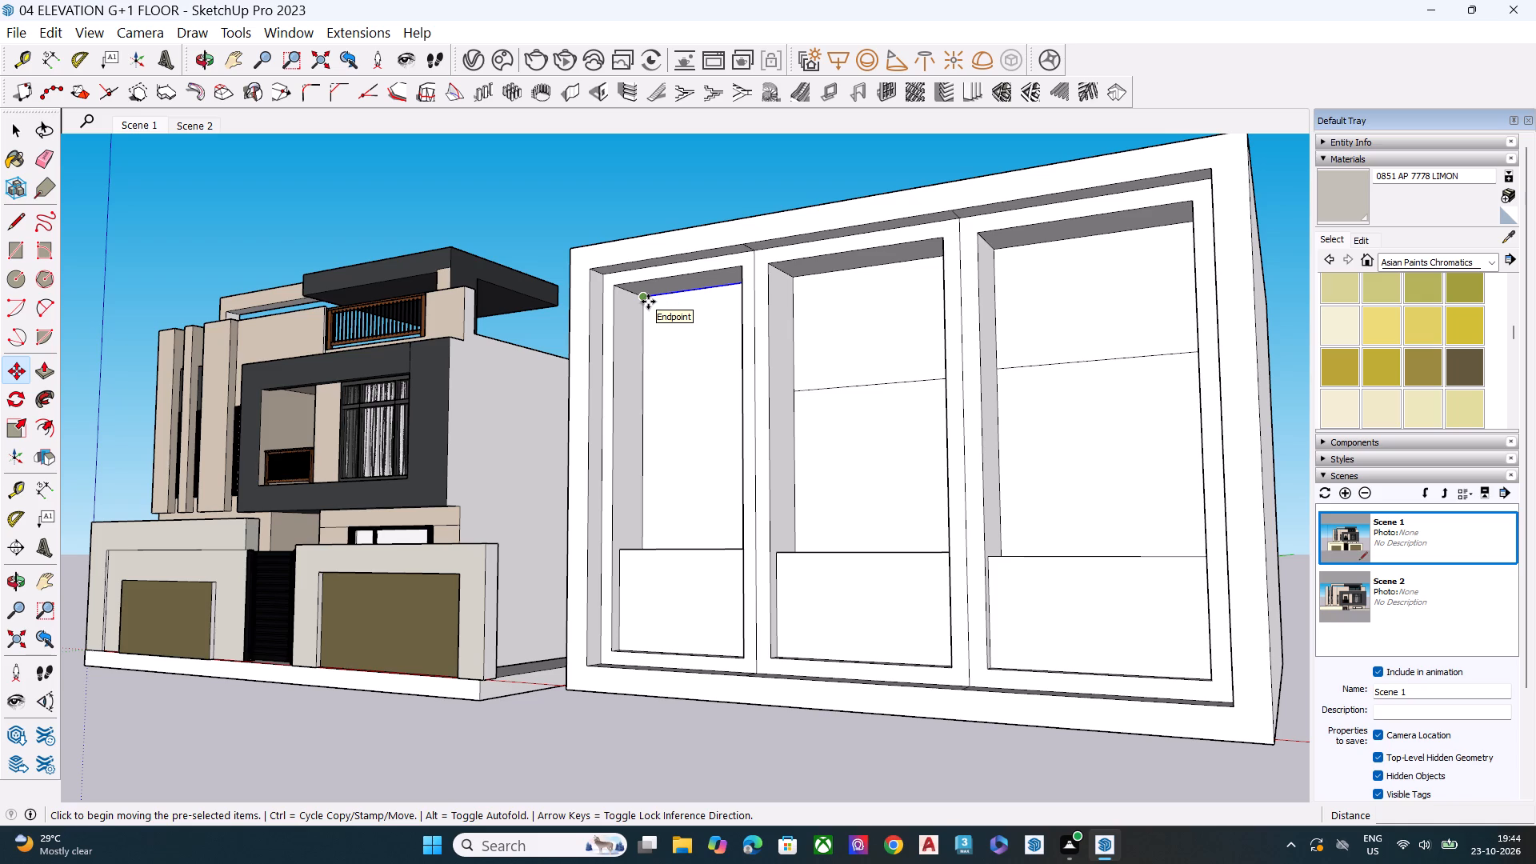
pyautogui.click(644, 298)
pyautogui.click(646, 403)
pyautogui.press('space')
# Push/Pull the upper back panels of the left and middle bays deeper into the block to form a second ledge in each.
pyautogui.click(674, 367)
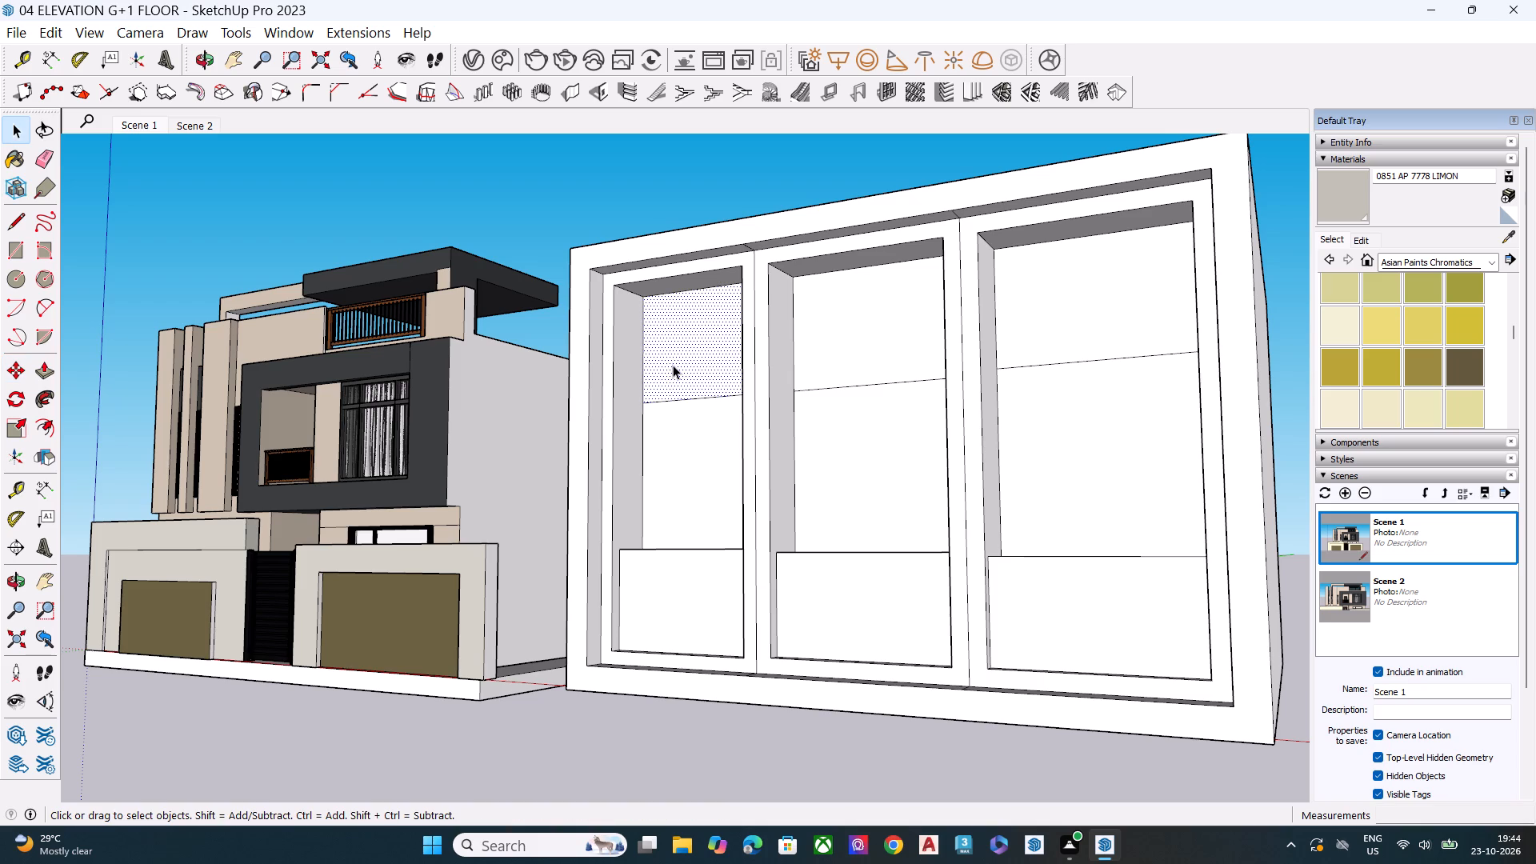
pyautogui.press('p')
pyautogui.click(668, 366)
pyautogui.click(702, 362)
pyautogui.press('space')
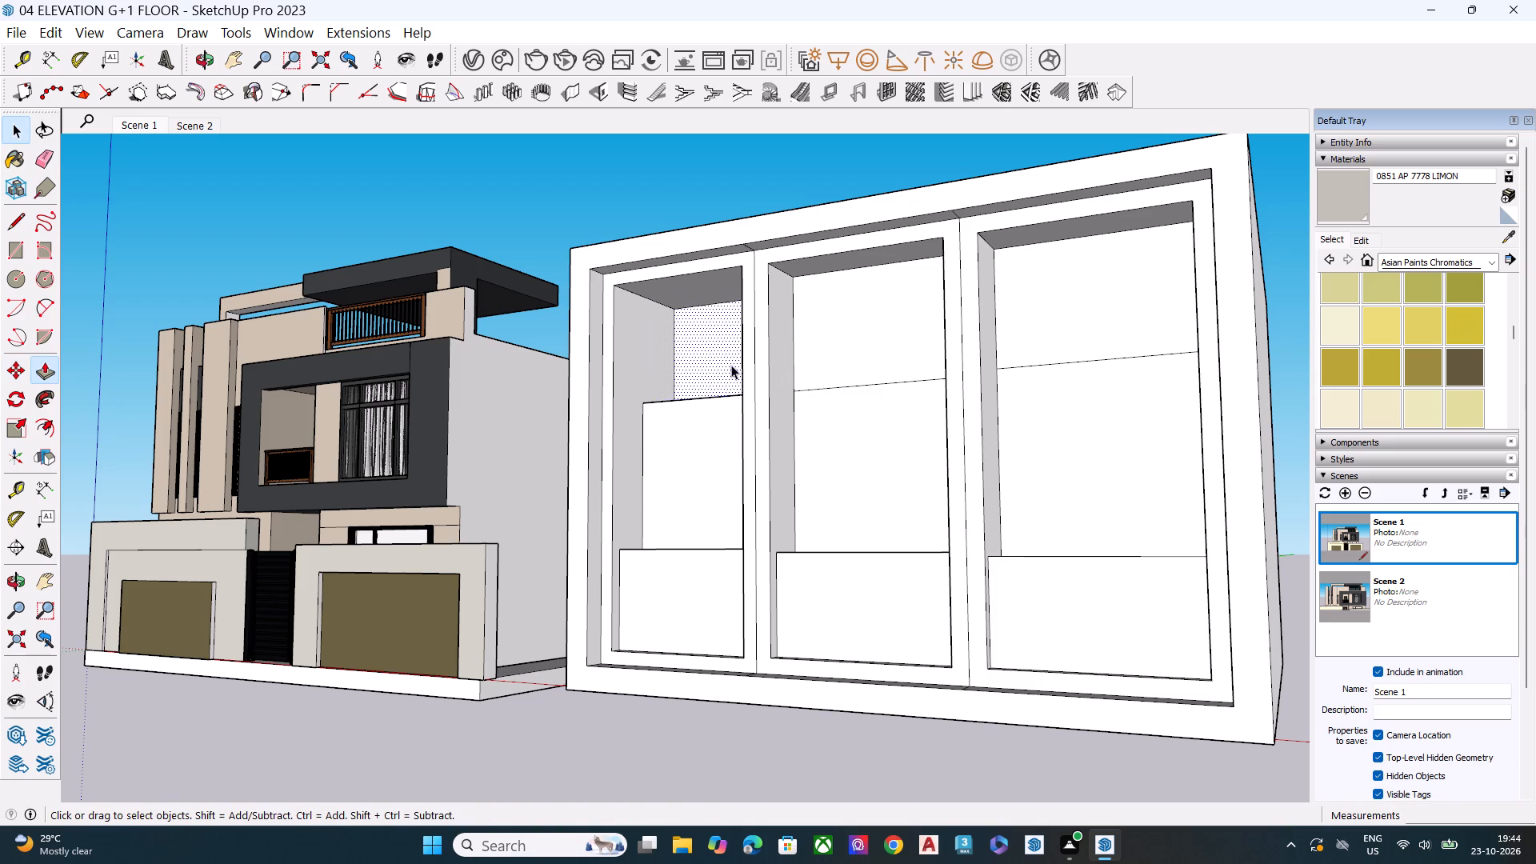
pyautogui.click(858, 363)
pyautogui.press('p')
pyautogui.click(854, 363)
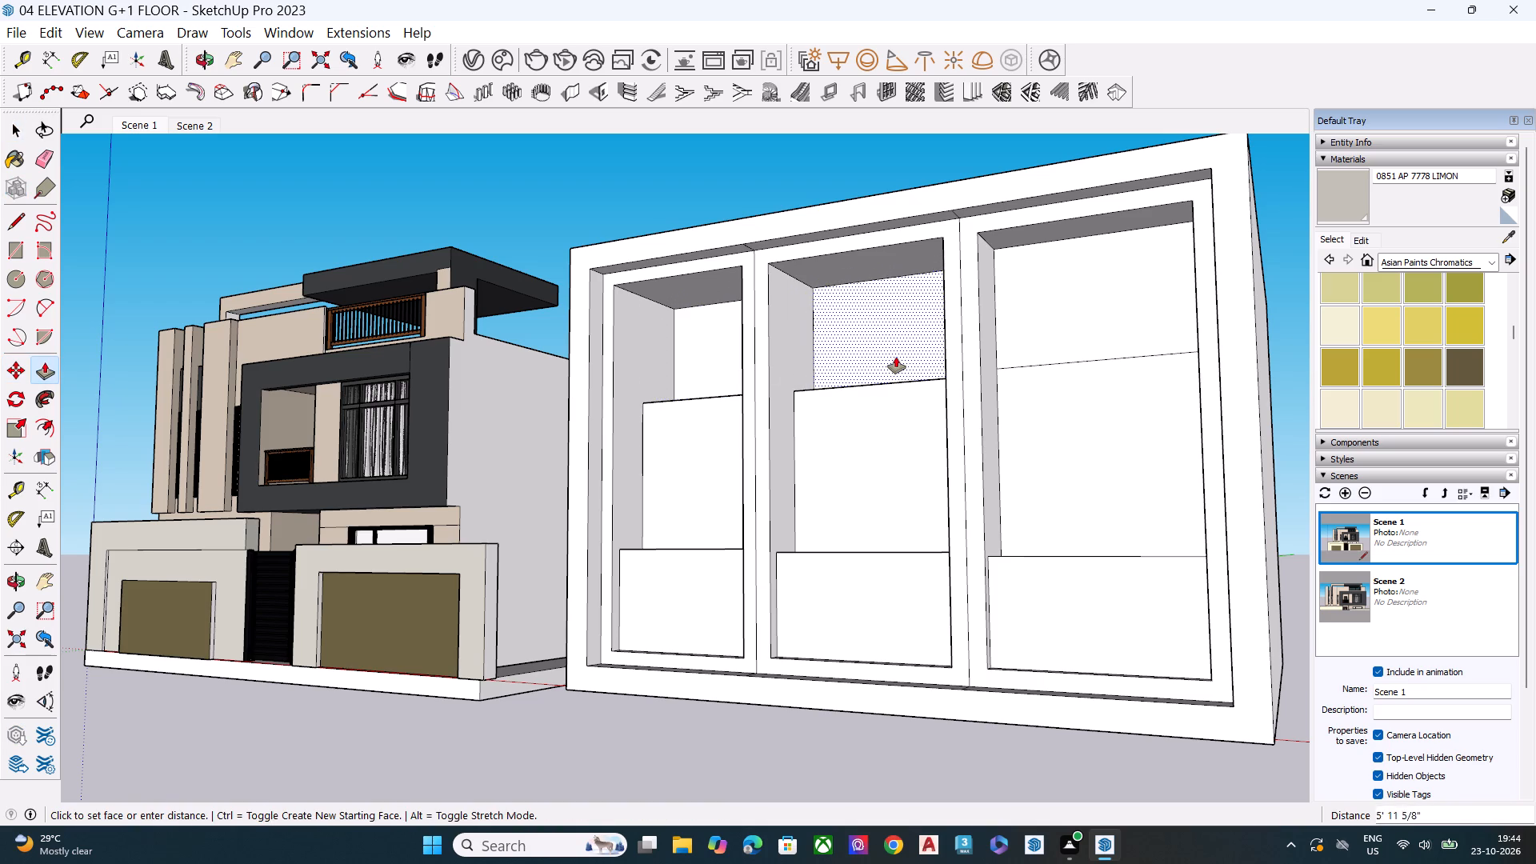
pyautogui.click(899, 355)
pyautogui.press('space')
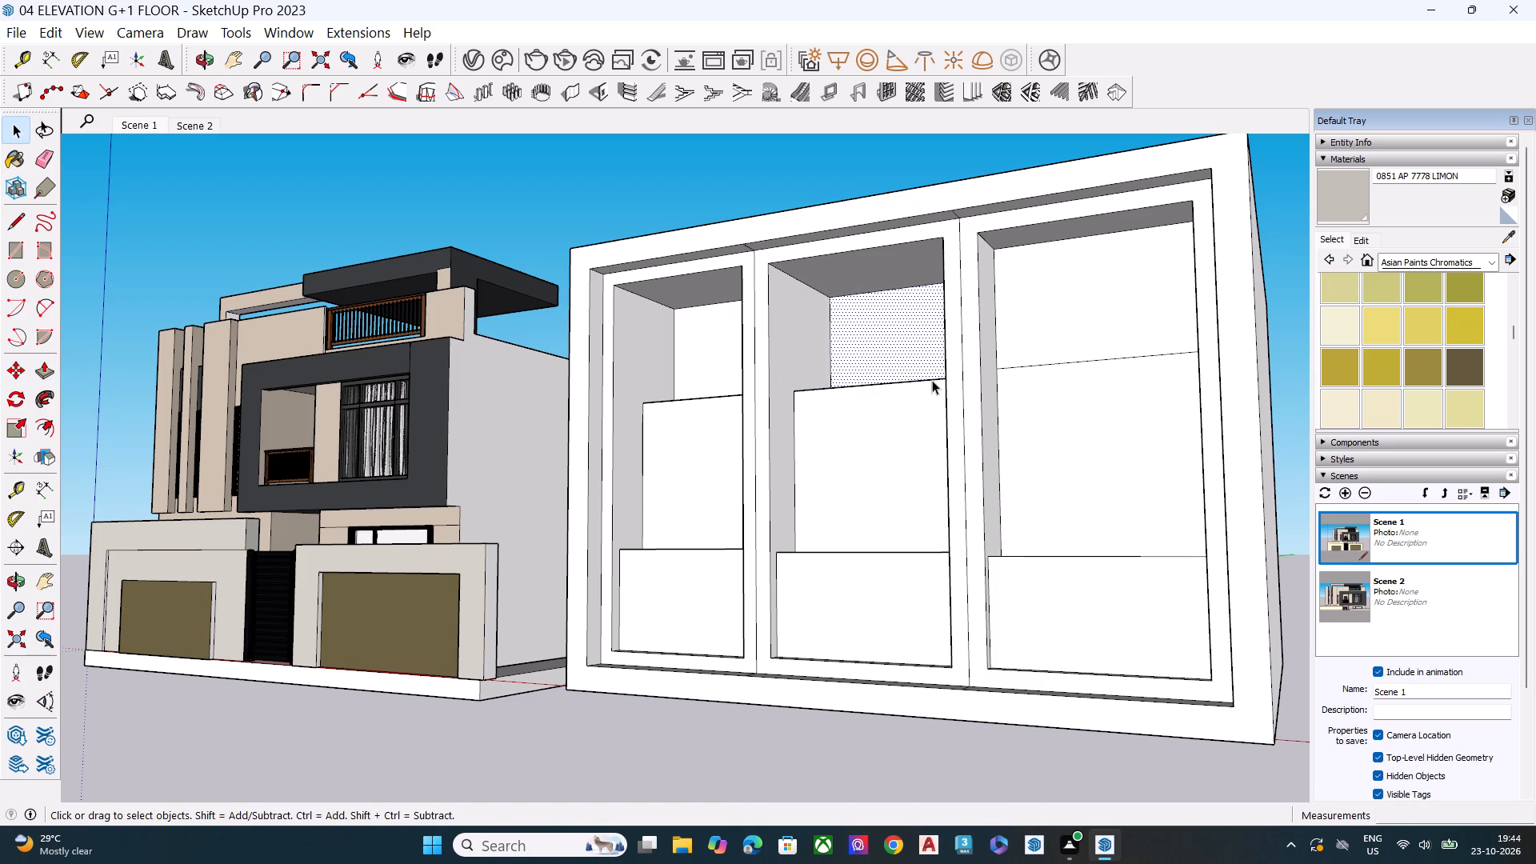
# Push/Pull the upper back panel of the right bay deeper into the block to form its second ledge.
pyautogui.moveTo(932, 380); pyautogui.dragTo(886, 559, button='middle')
pyautogui.click(1036, 546)
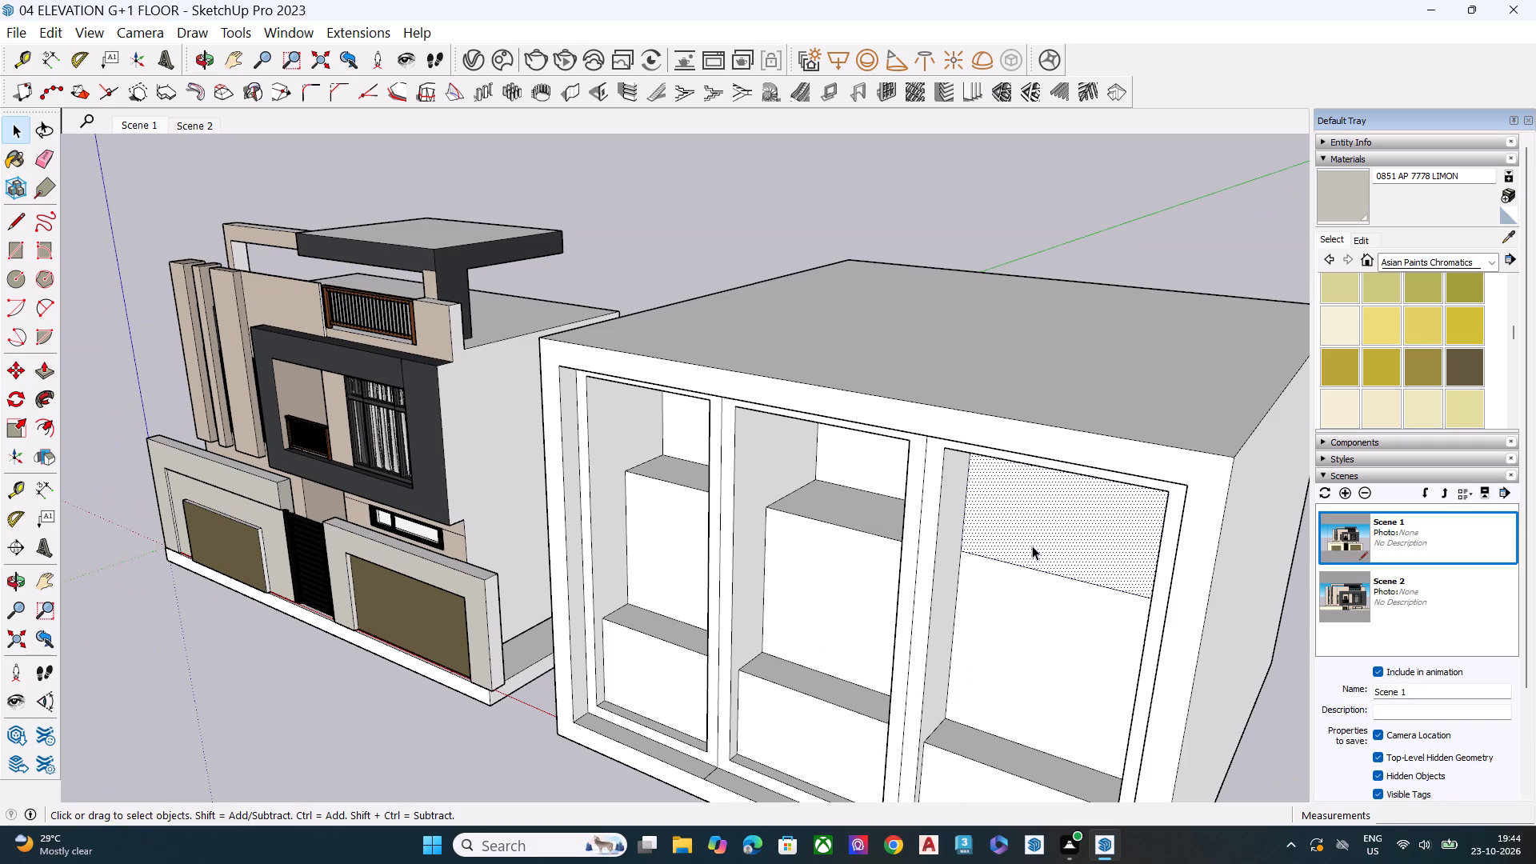
pyautogui.press('p')
pyautogui.click(1040, 528)
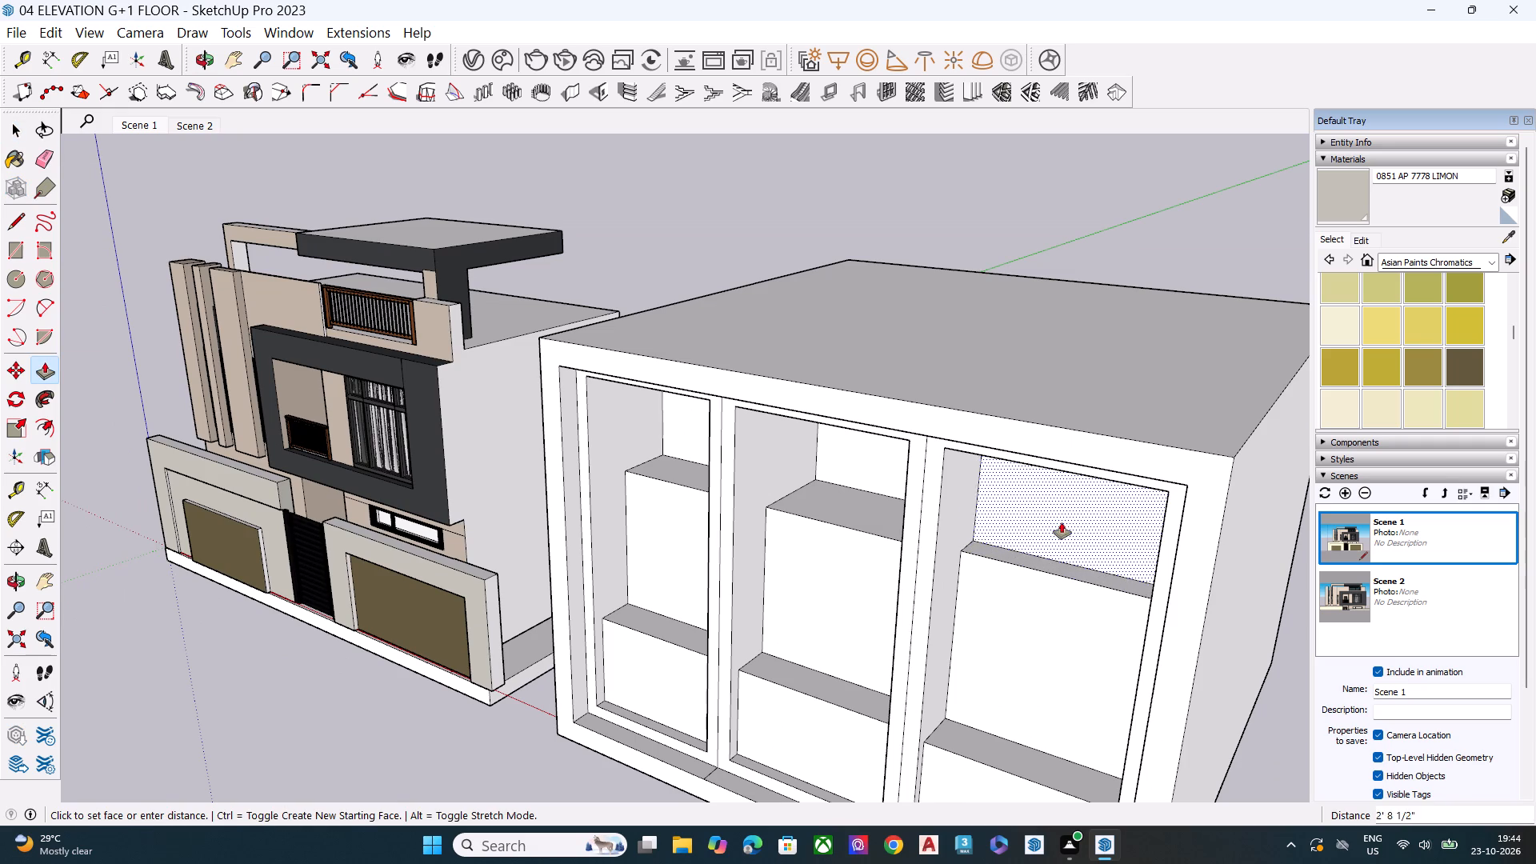
pyautogui.click(1067, 520)
pyautogui.press('space')
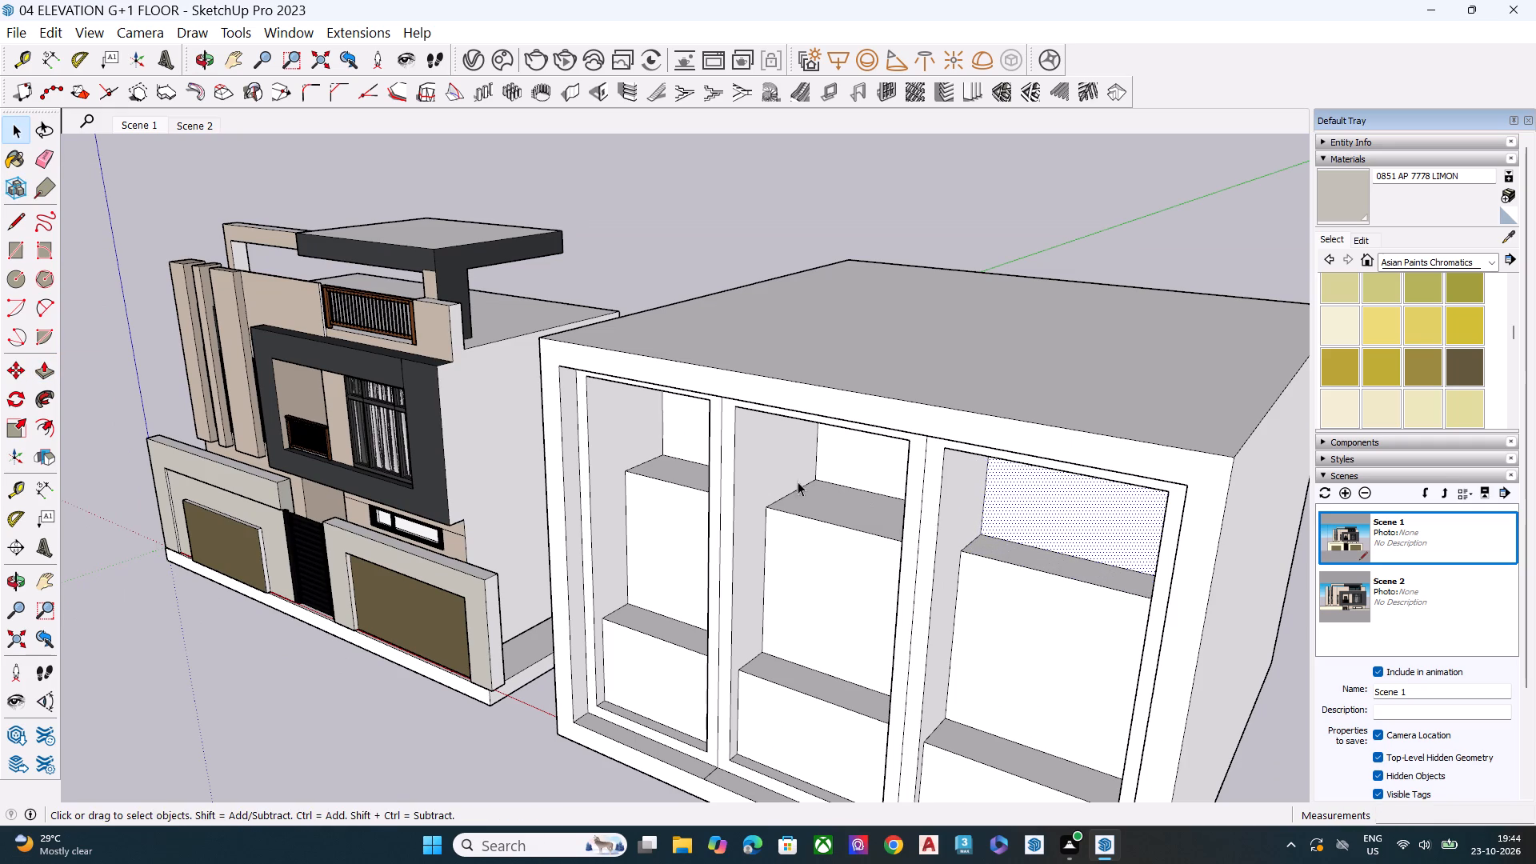
# Examine the stepped ledges in the three bays from both sides of the block.
pyautogui.moveTo(722, 477); pyautogui.dragTo(1246, 398, button='middle')
pyautogui.moveTo(989, 456); pyautogui.dragTo(1044, 398, button='middle')
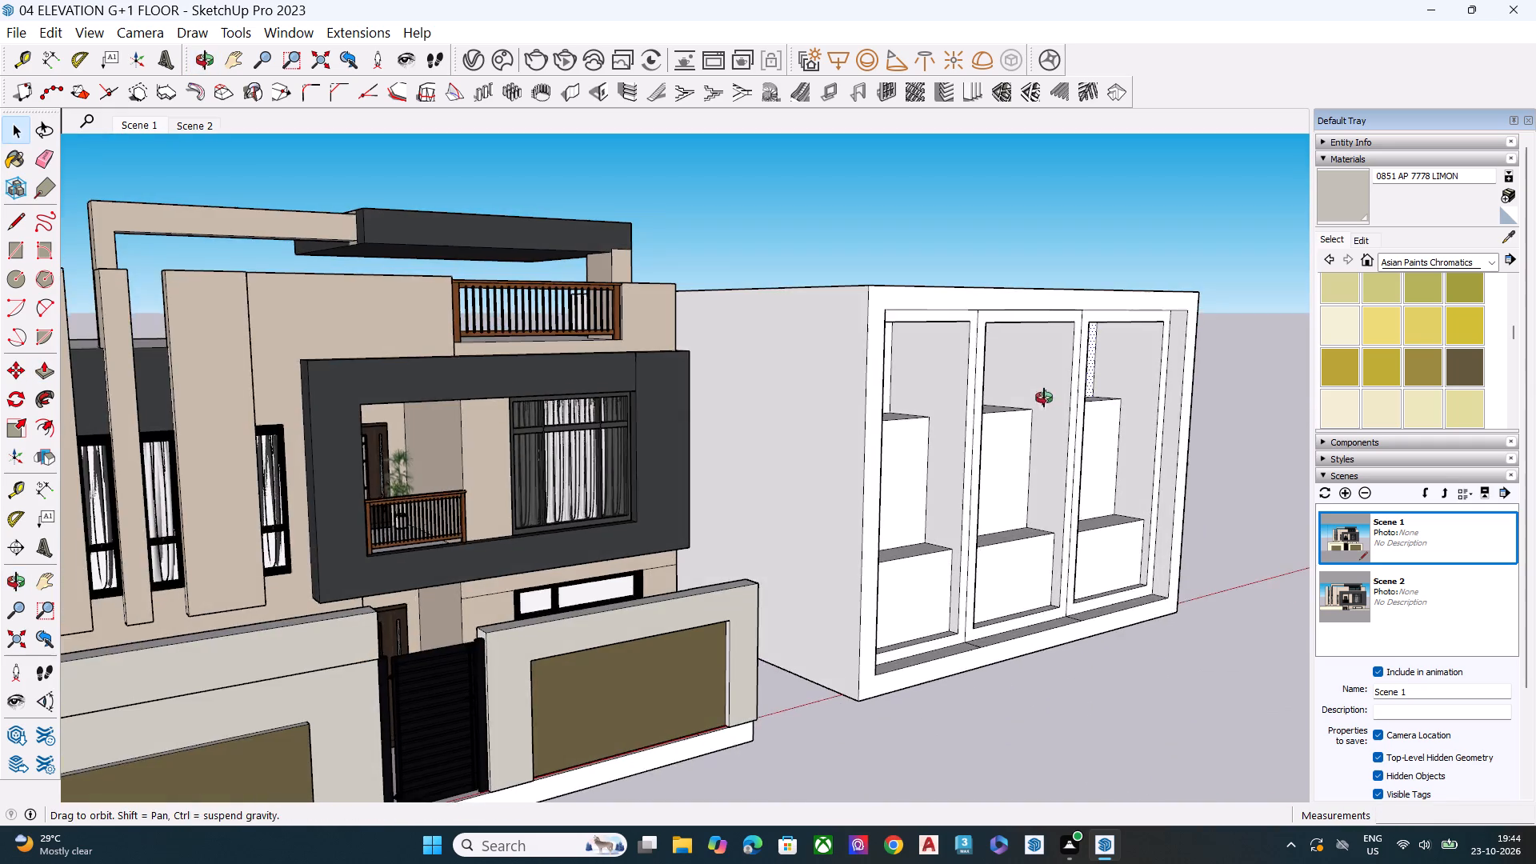
pyautogui.moveTo(1044, 398); pyautogui.dragTo(1070, 384, button='middle')
pyautogui.scroll(8, 1046, 460)
pyautogui.scroll(-7, 922, 508)
pyautogui.moveTo(934, 437); pyautogui.dragTo(785, 566, button='middle')
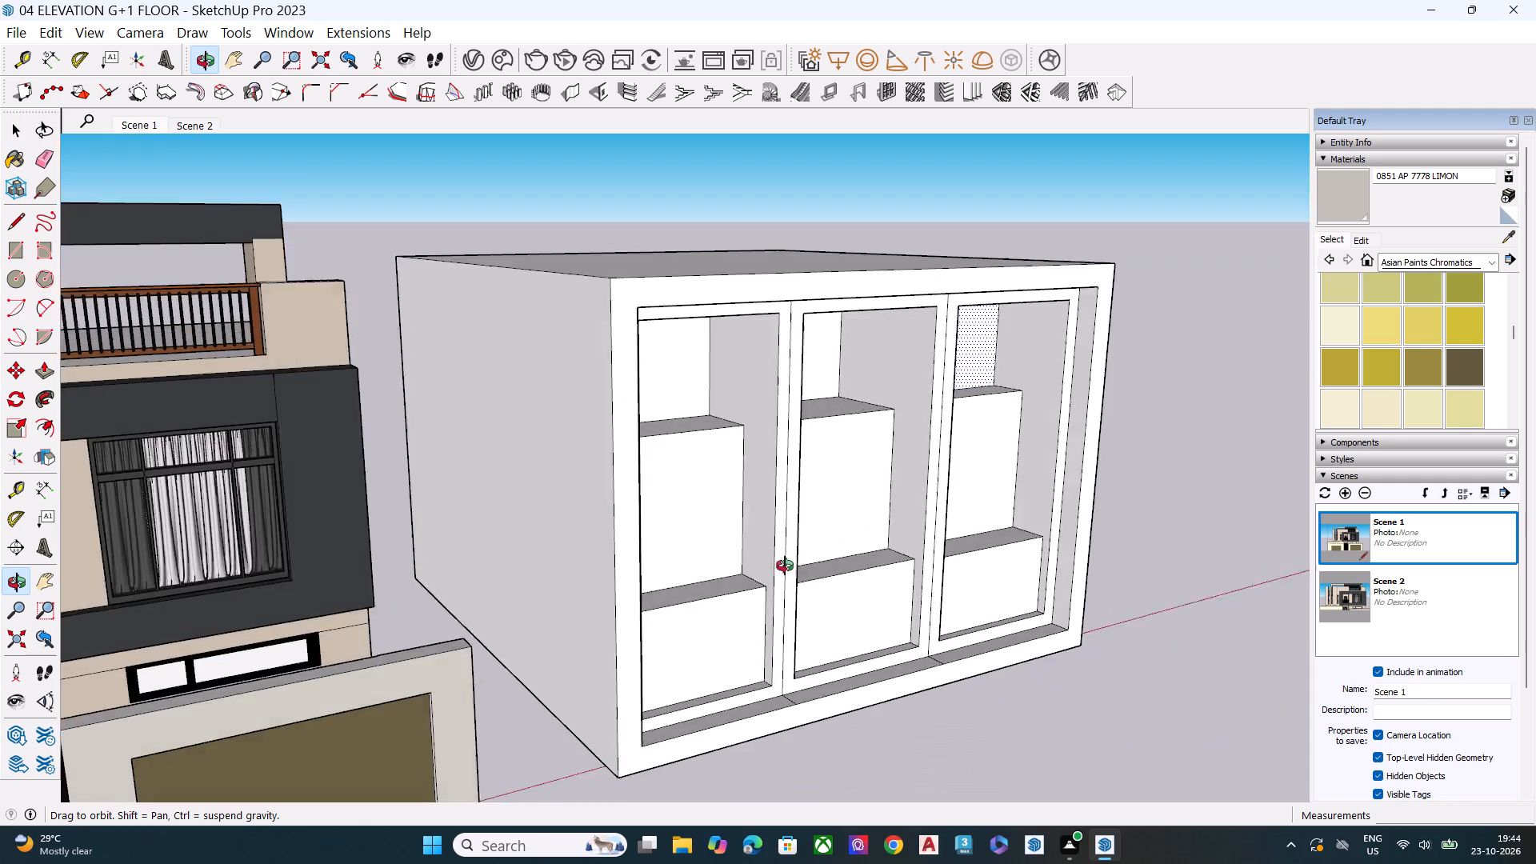
pyautogui.moveTo(785, 566); pyautogui.dragTo(482, 489, button='middle')
pyautogui.scroll(2, 483, 489)
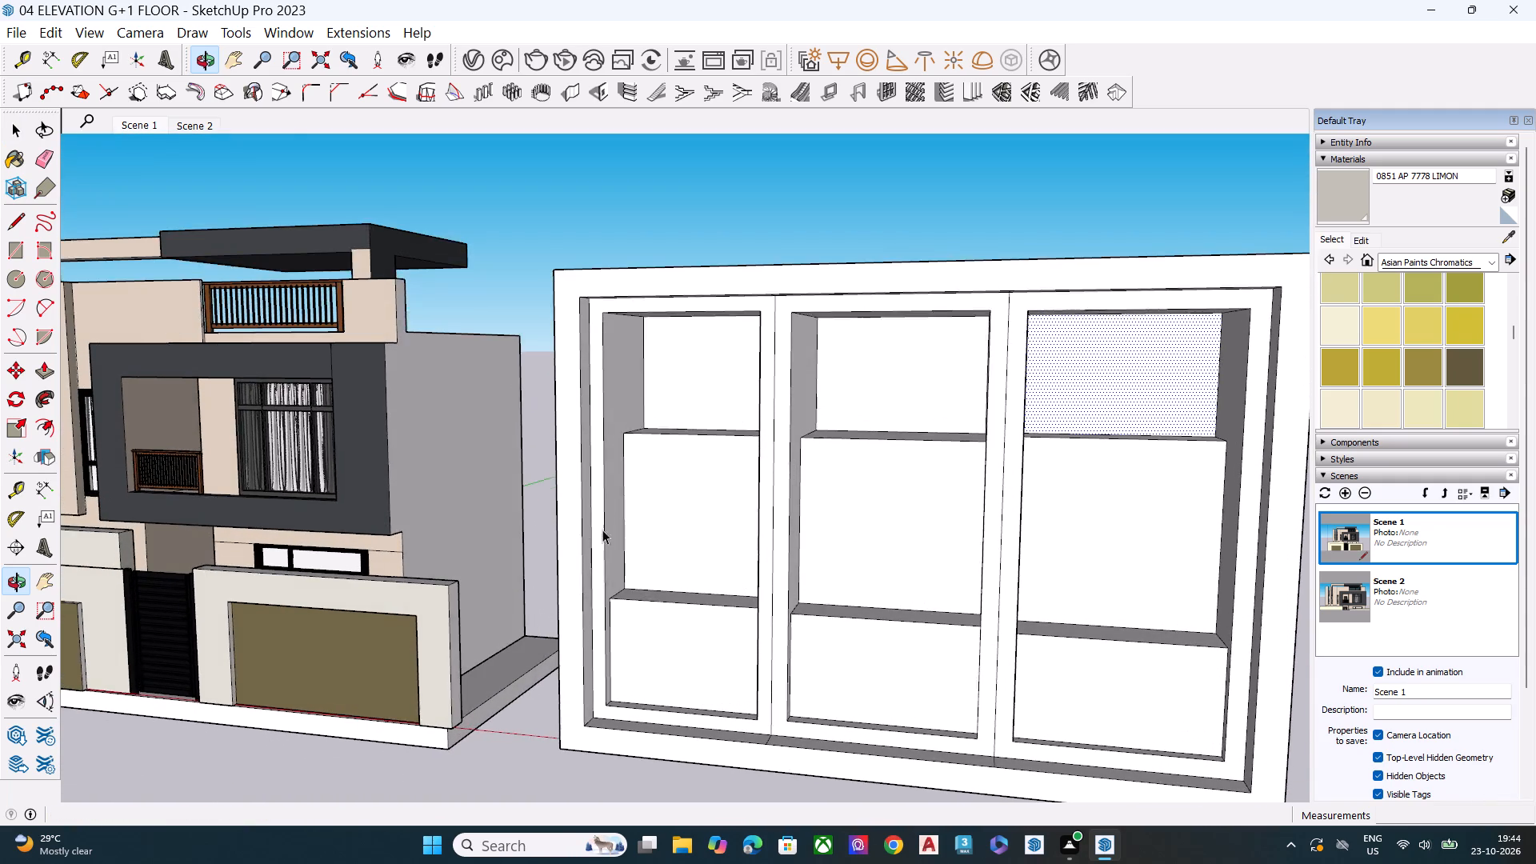
pyautogui.scroll(4, 602, 530)
pyautogui.scroll(-7, 672, 430)
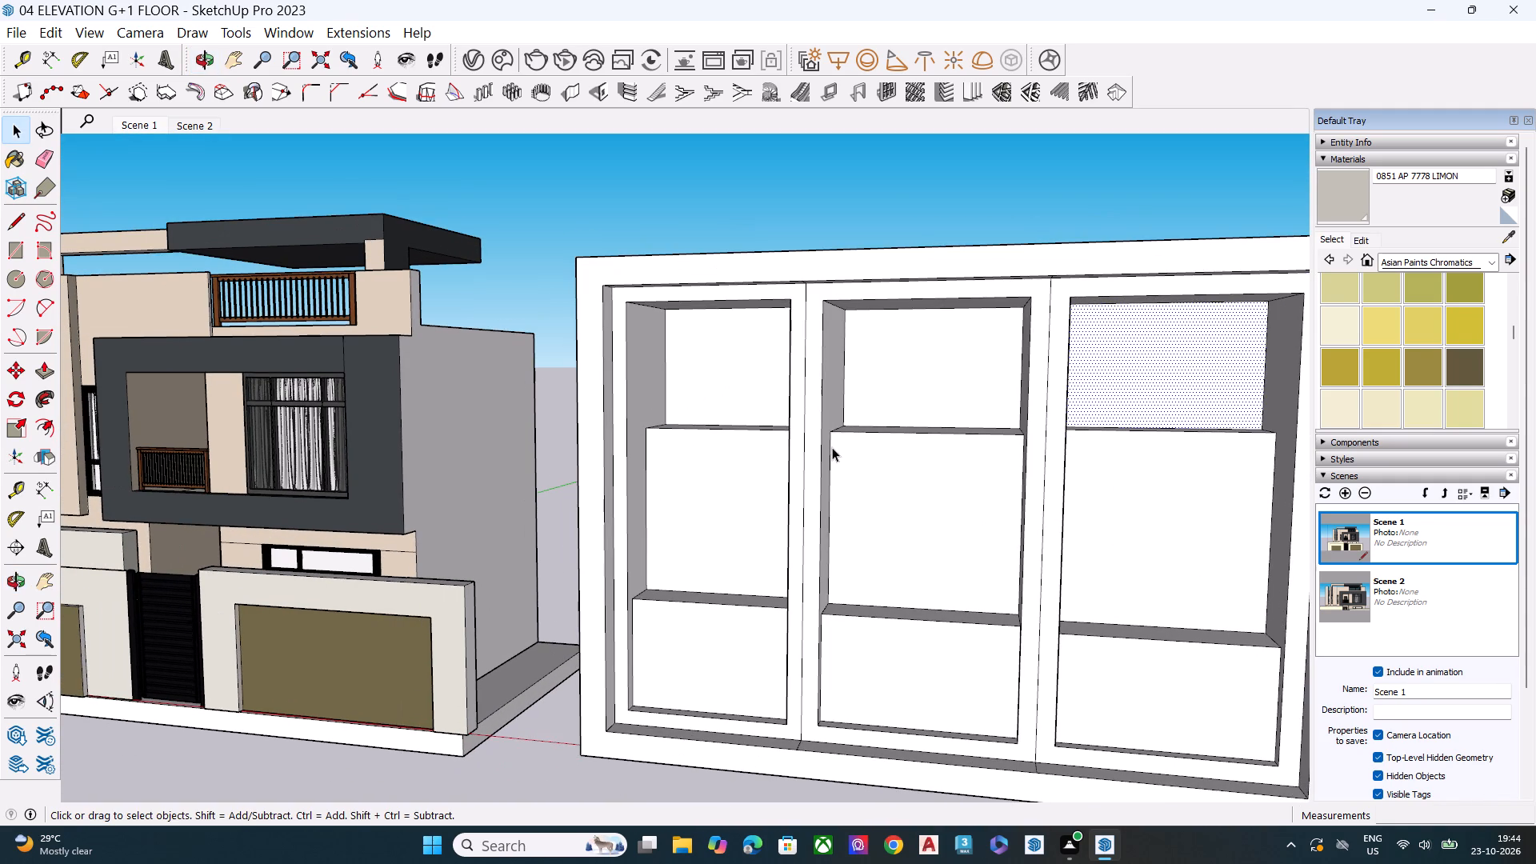
# Draw a line from the middle bay's upper ledge corner about 5' 3" forward along the side wall, continuing across the divider to the left bay.
pyautogui.moveTo(818, 451); pyautogui.dragTo(702, 492, button='middle')
pyautogui.press('l')
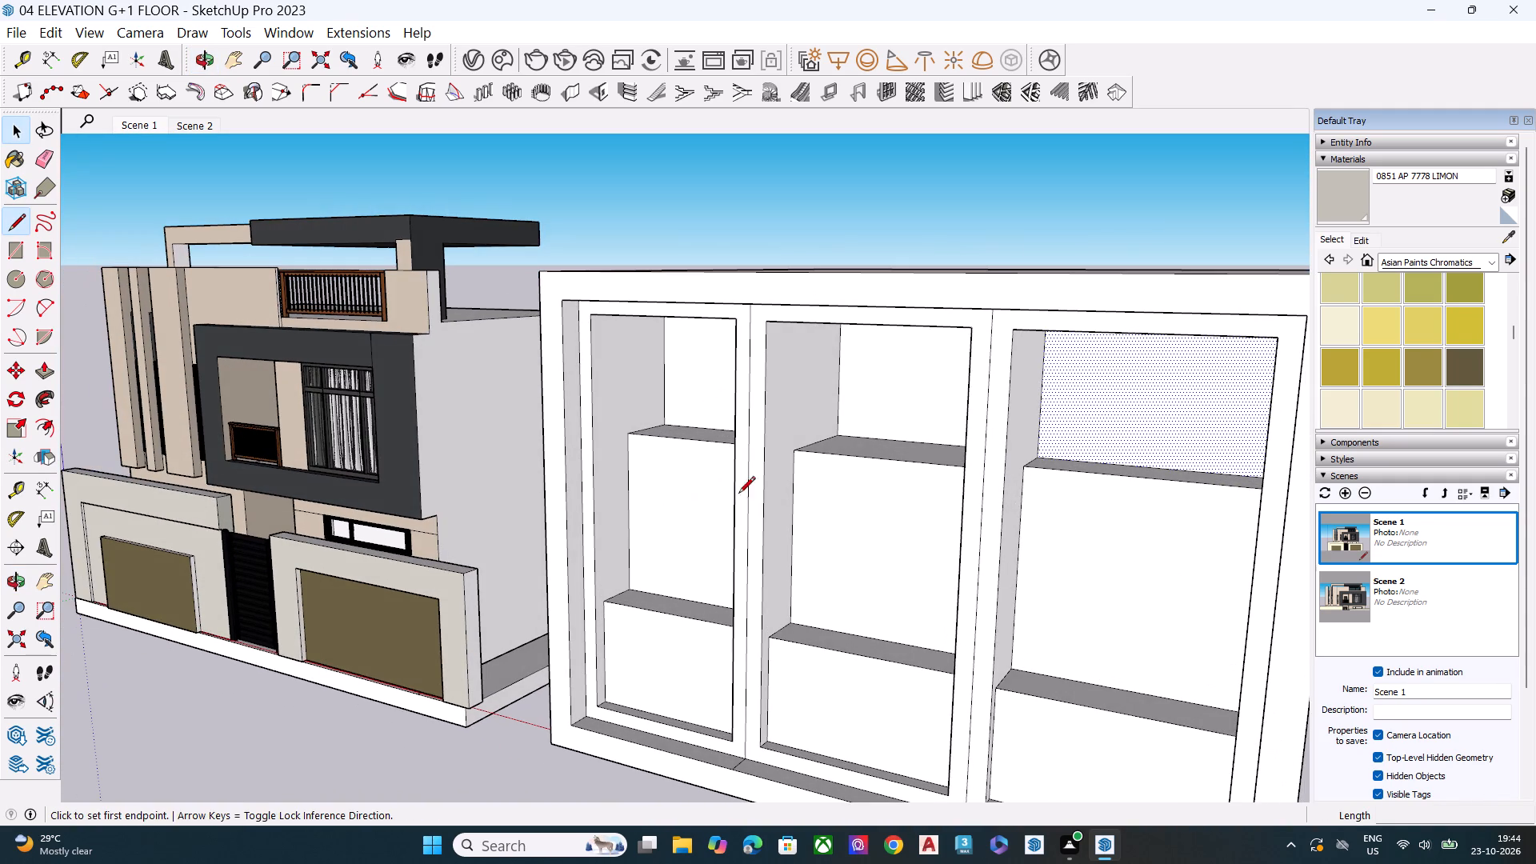
pyautogui.click(795, 450)
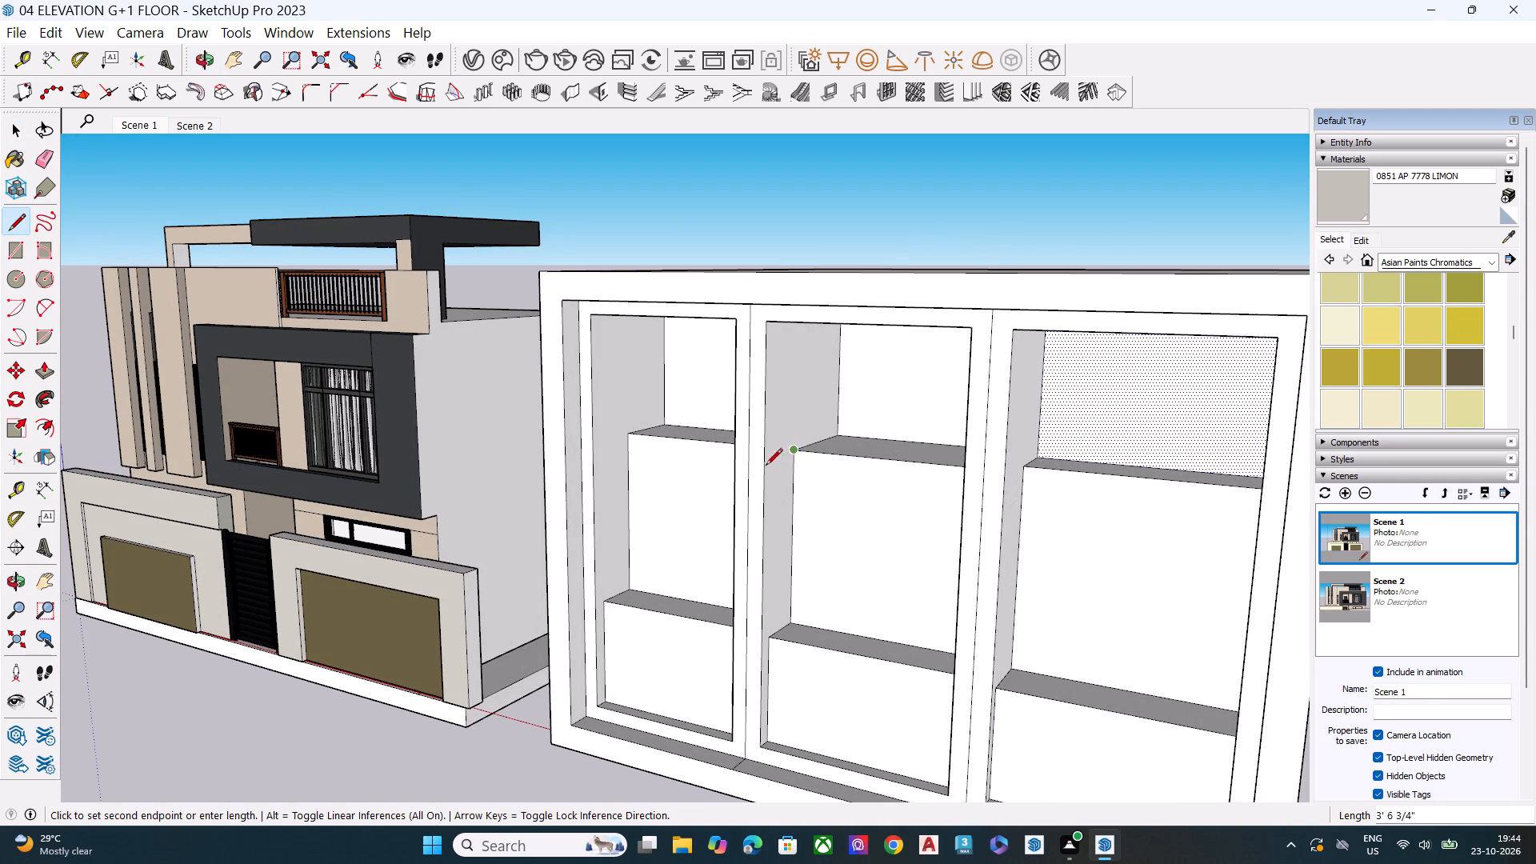
pyautogui.click(762, 462)
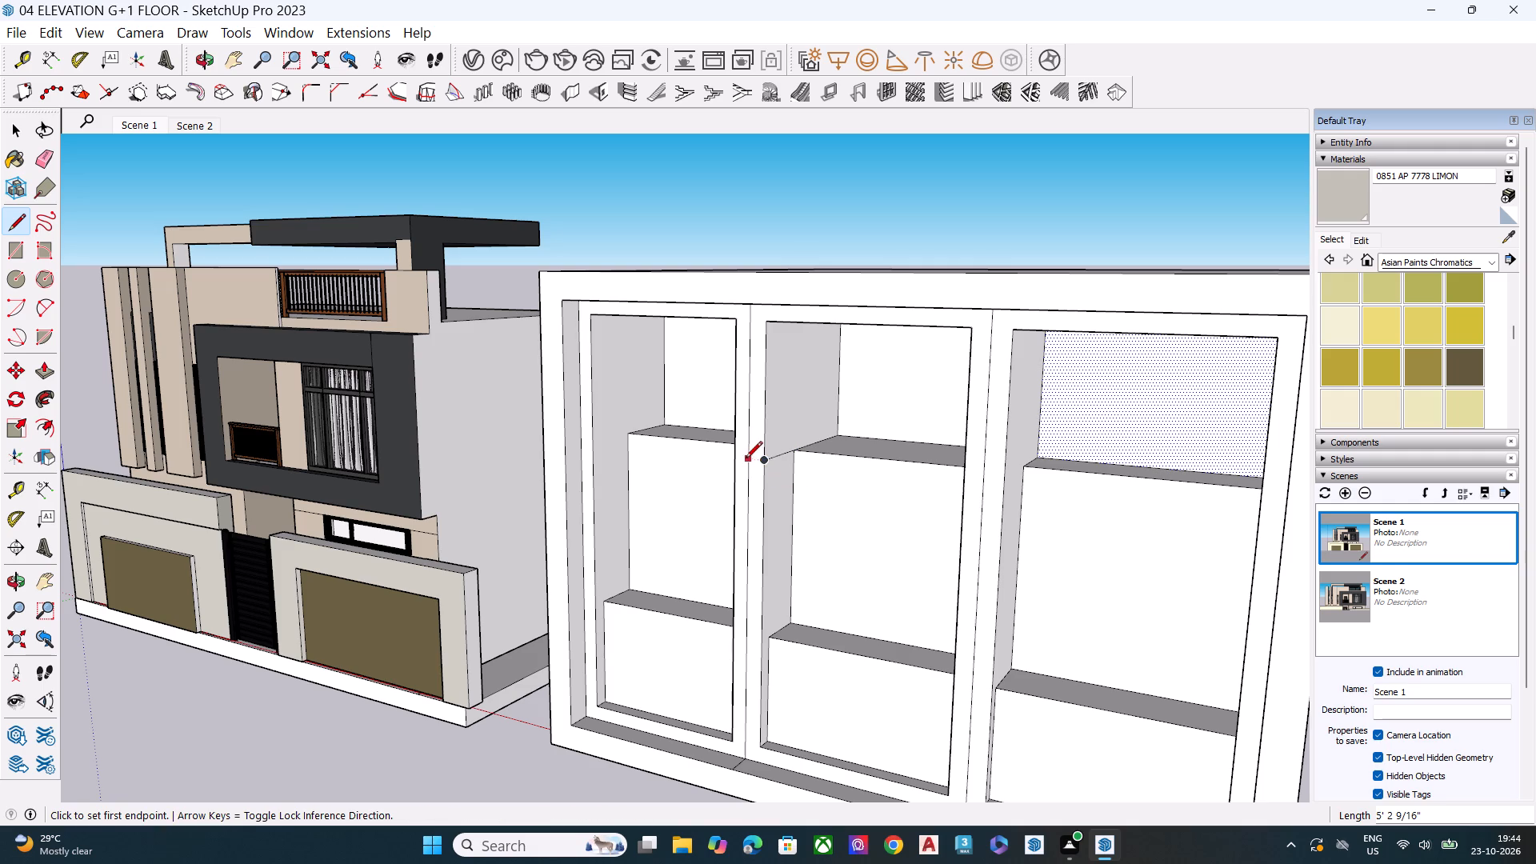
pyautogui.click(762, 462)
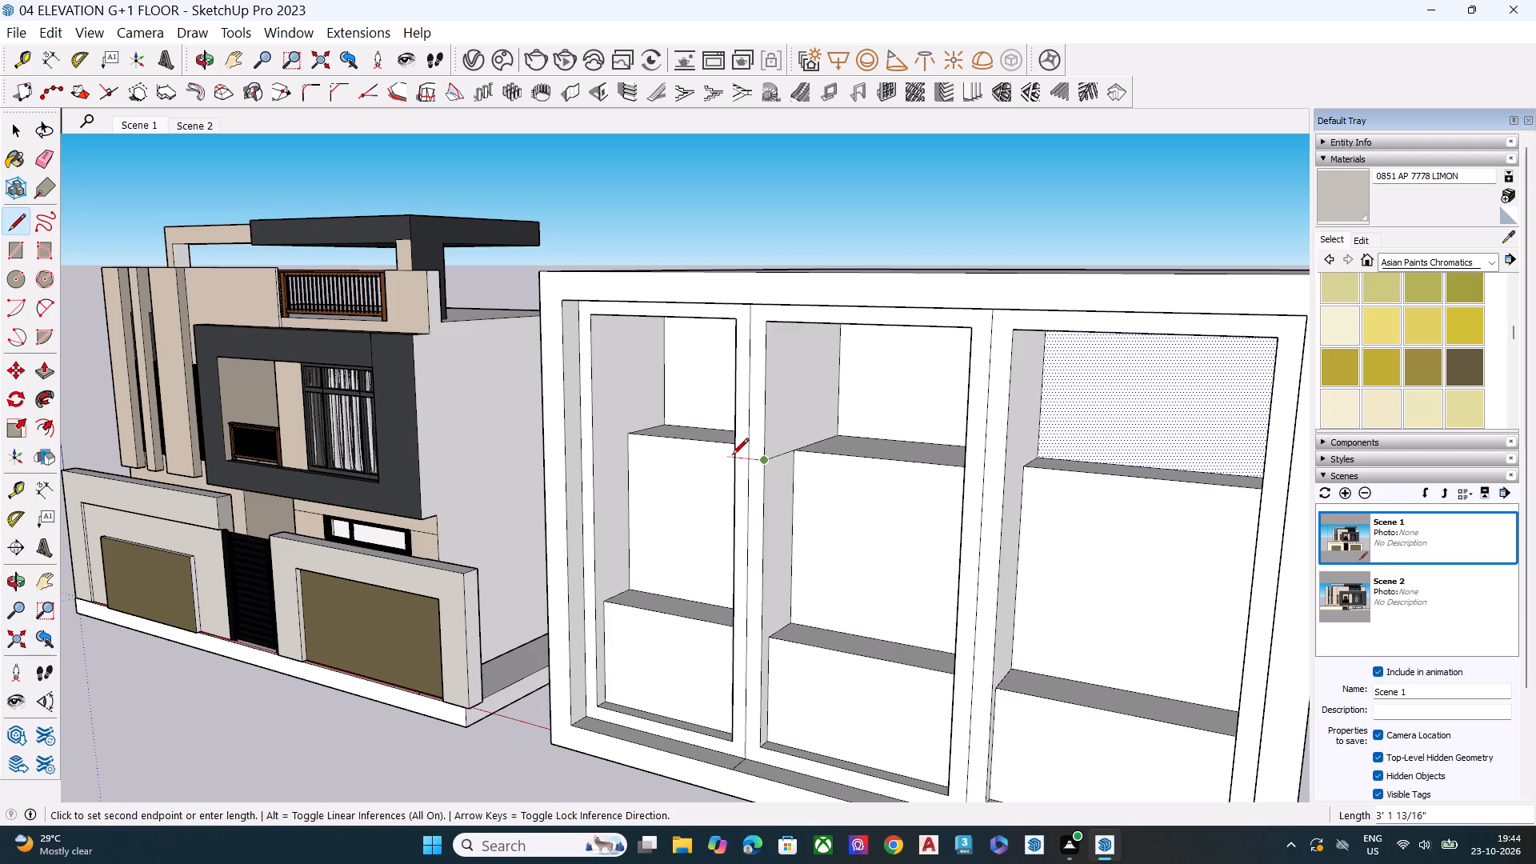
pyautogui.click(733, 457)
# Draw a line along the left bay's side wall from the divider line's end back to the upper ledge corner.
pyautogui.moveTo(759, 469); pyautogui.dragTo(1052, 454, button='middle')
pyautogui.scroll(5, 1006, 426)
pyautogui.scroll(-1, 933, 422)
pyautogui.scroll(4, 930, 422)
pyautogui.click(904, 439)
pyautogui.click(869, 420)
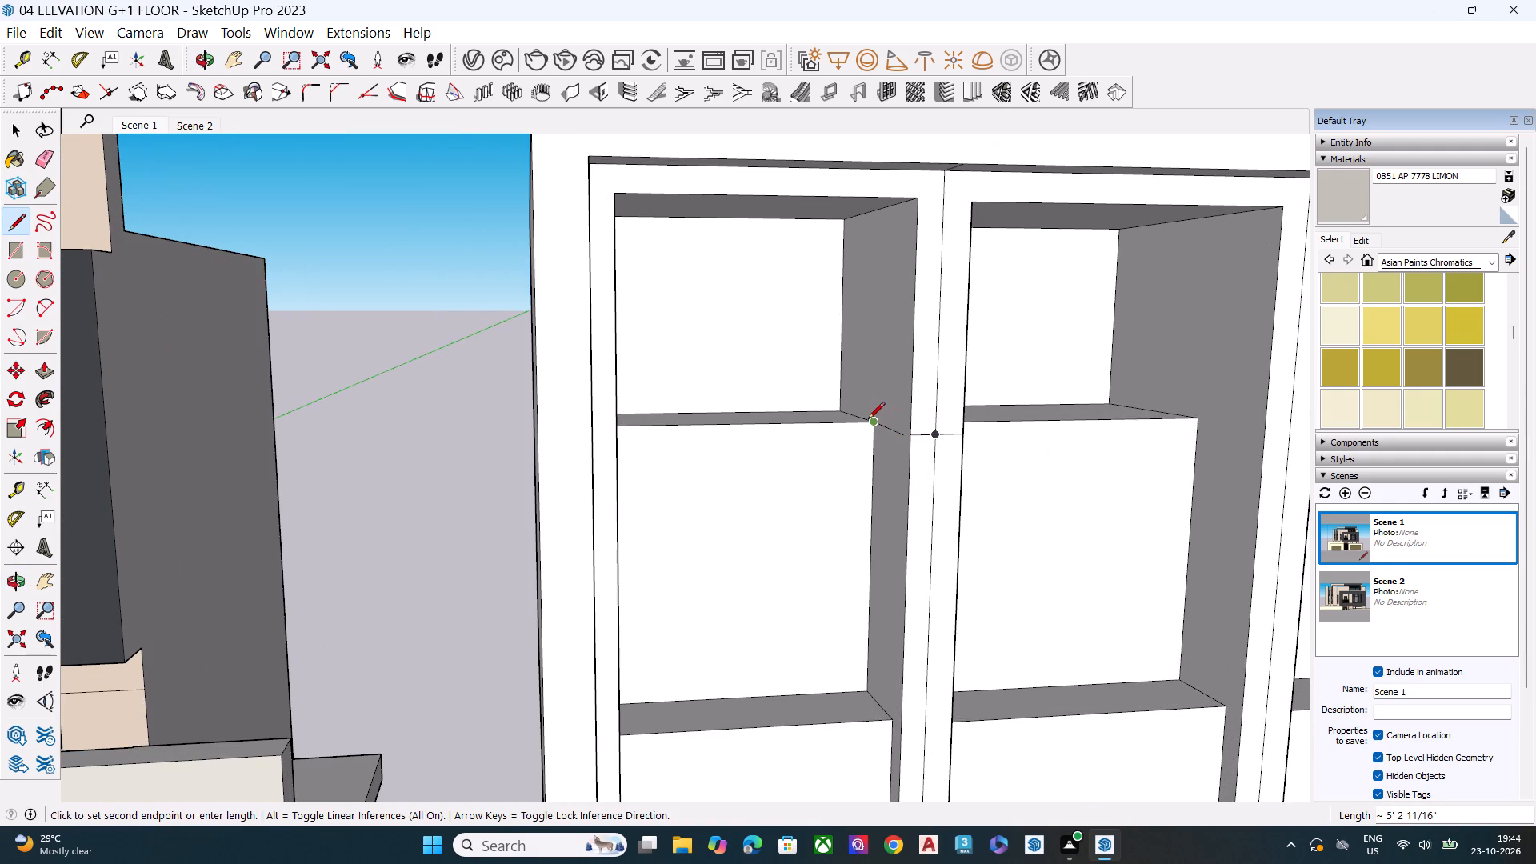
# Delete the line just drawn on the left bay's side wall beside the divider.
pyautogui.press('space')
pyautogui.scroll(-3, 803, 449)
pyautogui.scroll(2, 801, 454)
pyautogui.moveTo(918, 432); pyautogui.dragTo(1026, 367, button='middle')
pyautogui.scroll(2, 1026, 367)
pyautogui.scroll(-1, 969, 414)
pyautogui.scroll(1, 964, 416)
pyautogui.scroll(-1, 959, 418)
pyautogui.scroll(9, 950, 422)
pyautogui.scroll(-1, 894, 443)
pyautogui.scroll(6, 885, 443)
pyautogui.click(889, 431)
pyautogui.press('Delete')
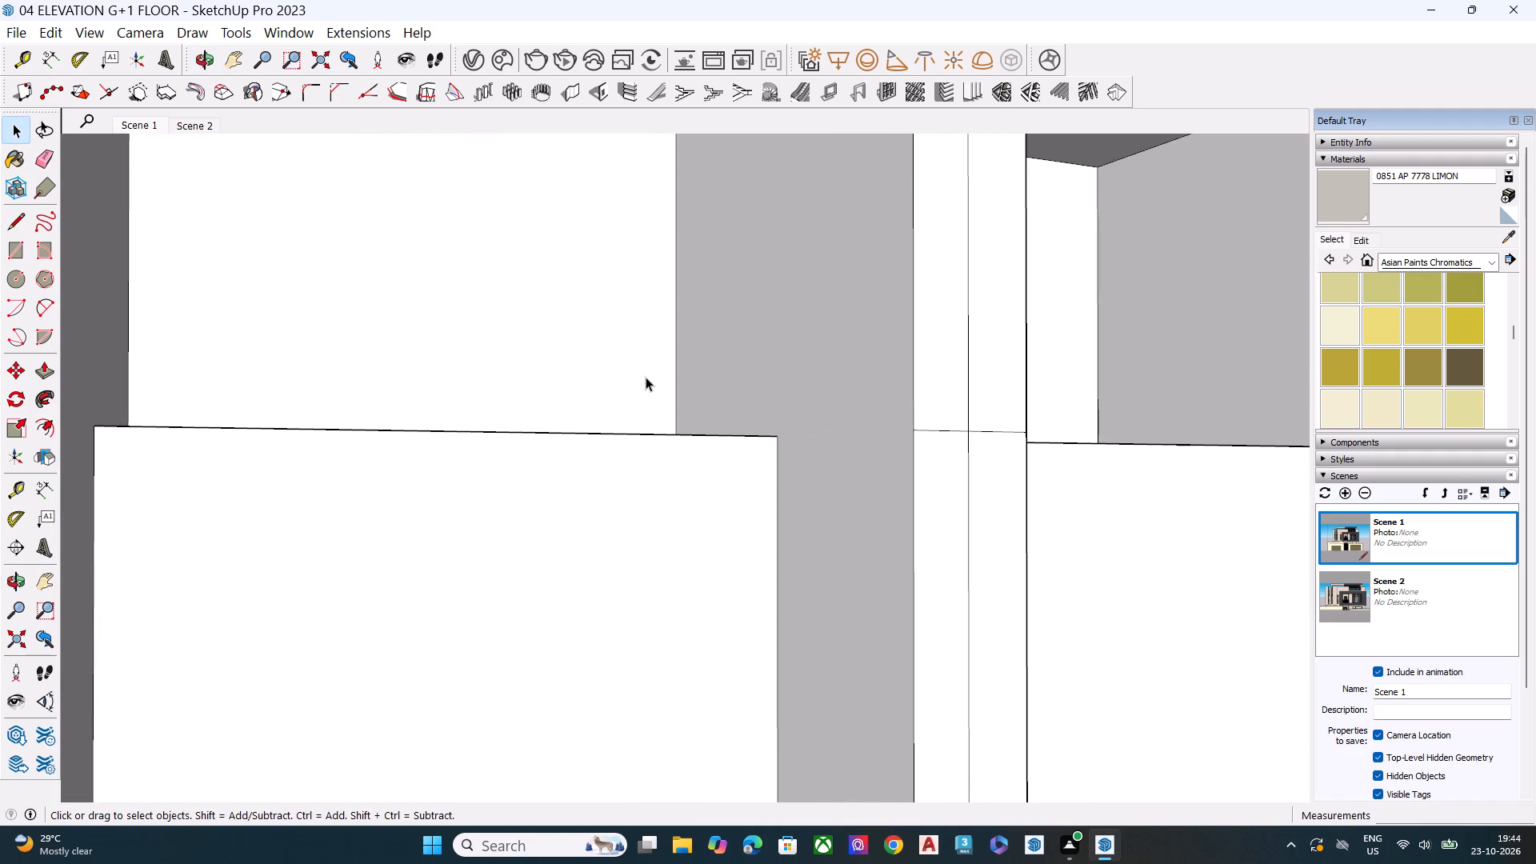
# Draw a line about 5' 3" long on the left bay's side wall from the divider line's end straight back to the upper ledge.
pyautogui.press('l')
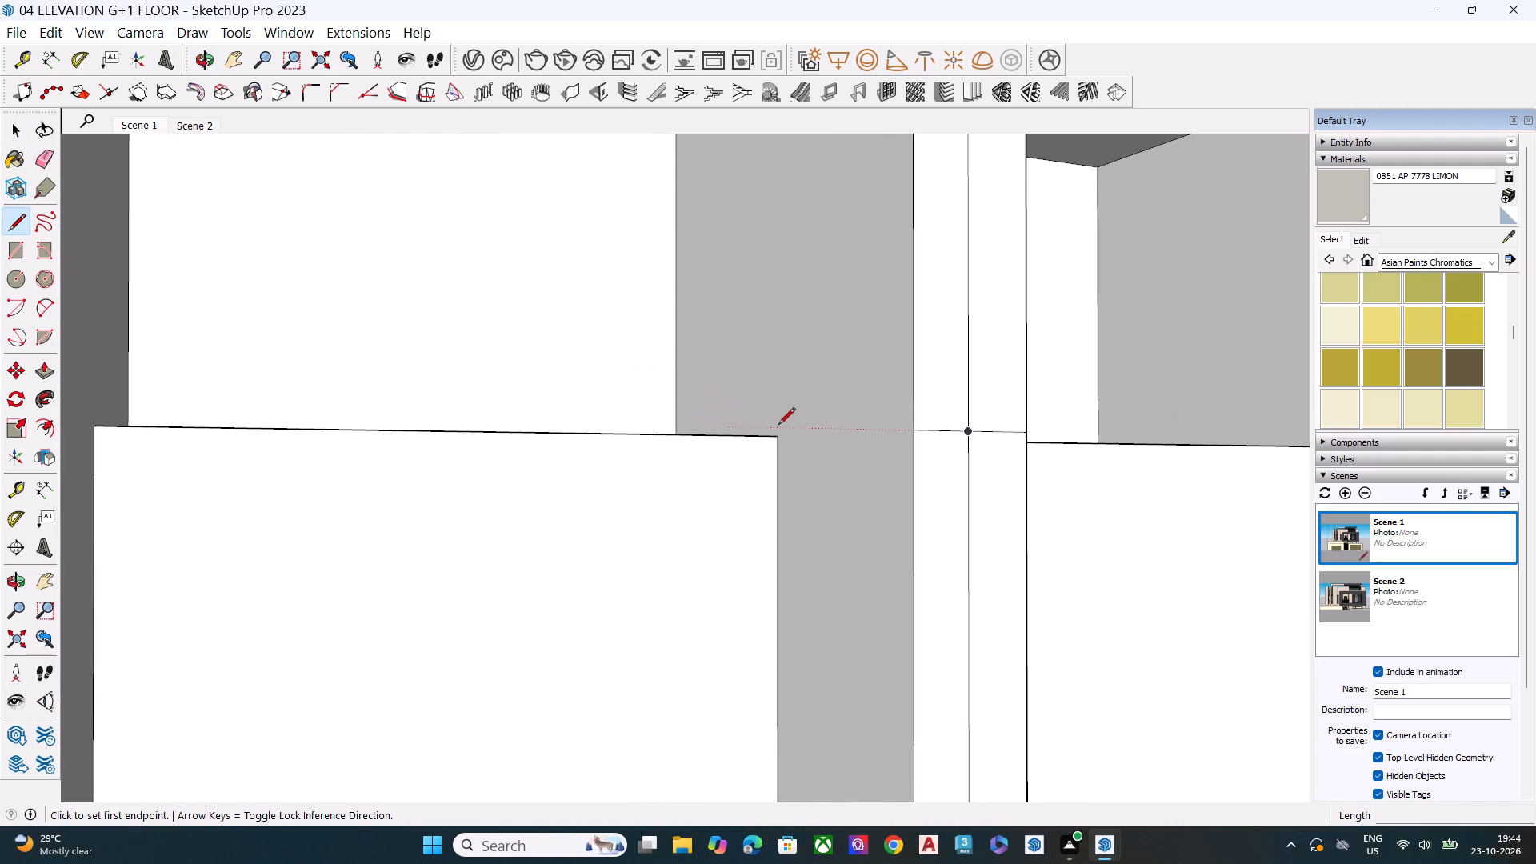
pyautogui.click(912, 428)
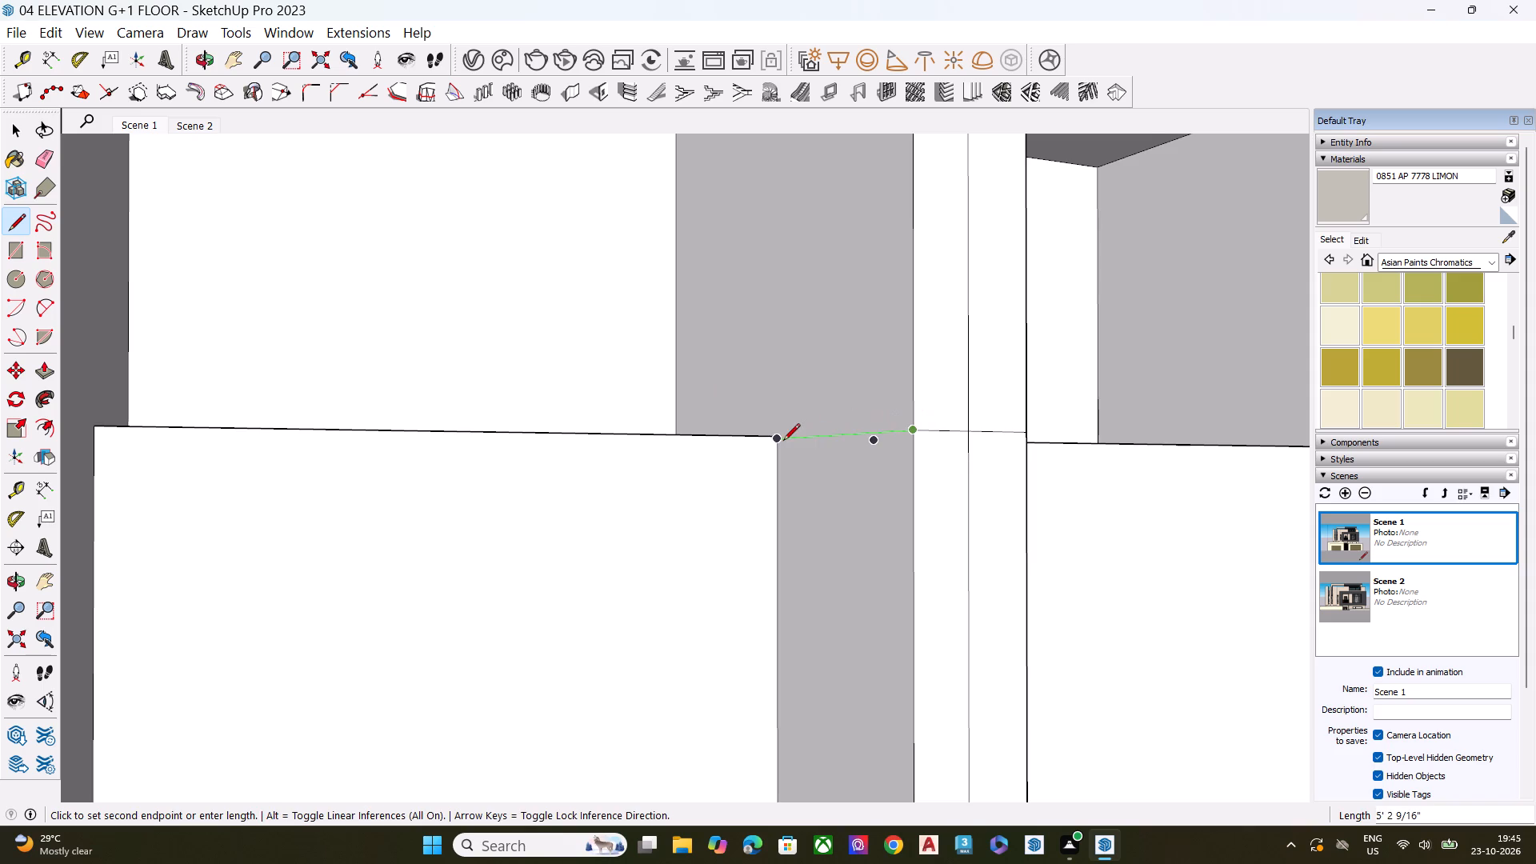
pyautogui.click(782, 446)
pyautogui.press('space')
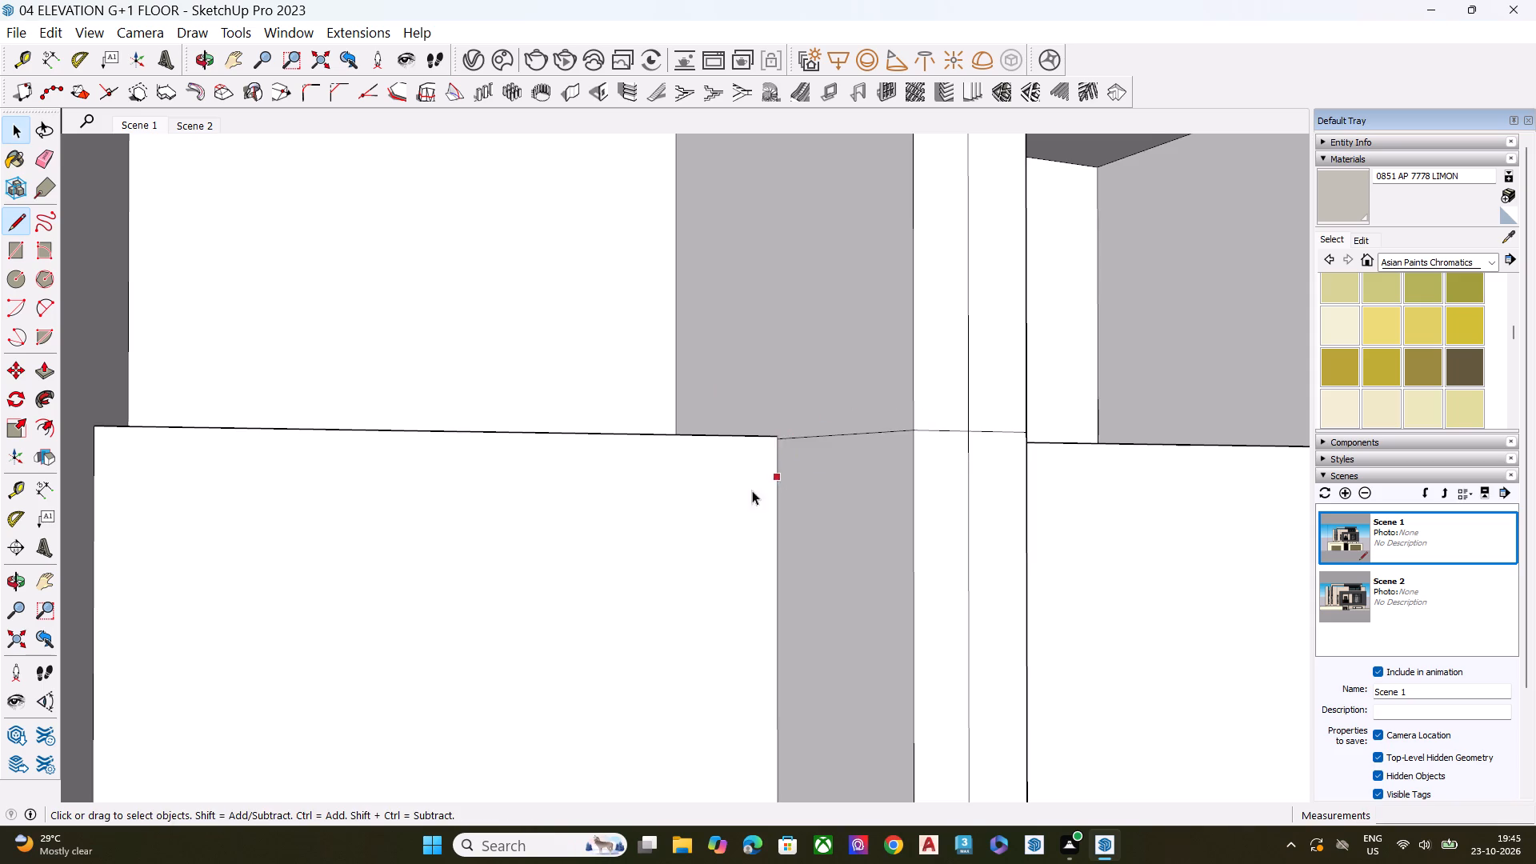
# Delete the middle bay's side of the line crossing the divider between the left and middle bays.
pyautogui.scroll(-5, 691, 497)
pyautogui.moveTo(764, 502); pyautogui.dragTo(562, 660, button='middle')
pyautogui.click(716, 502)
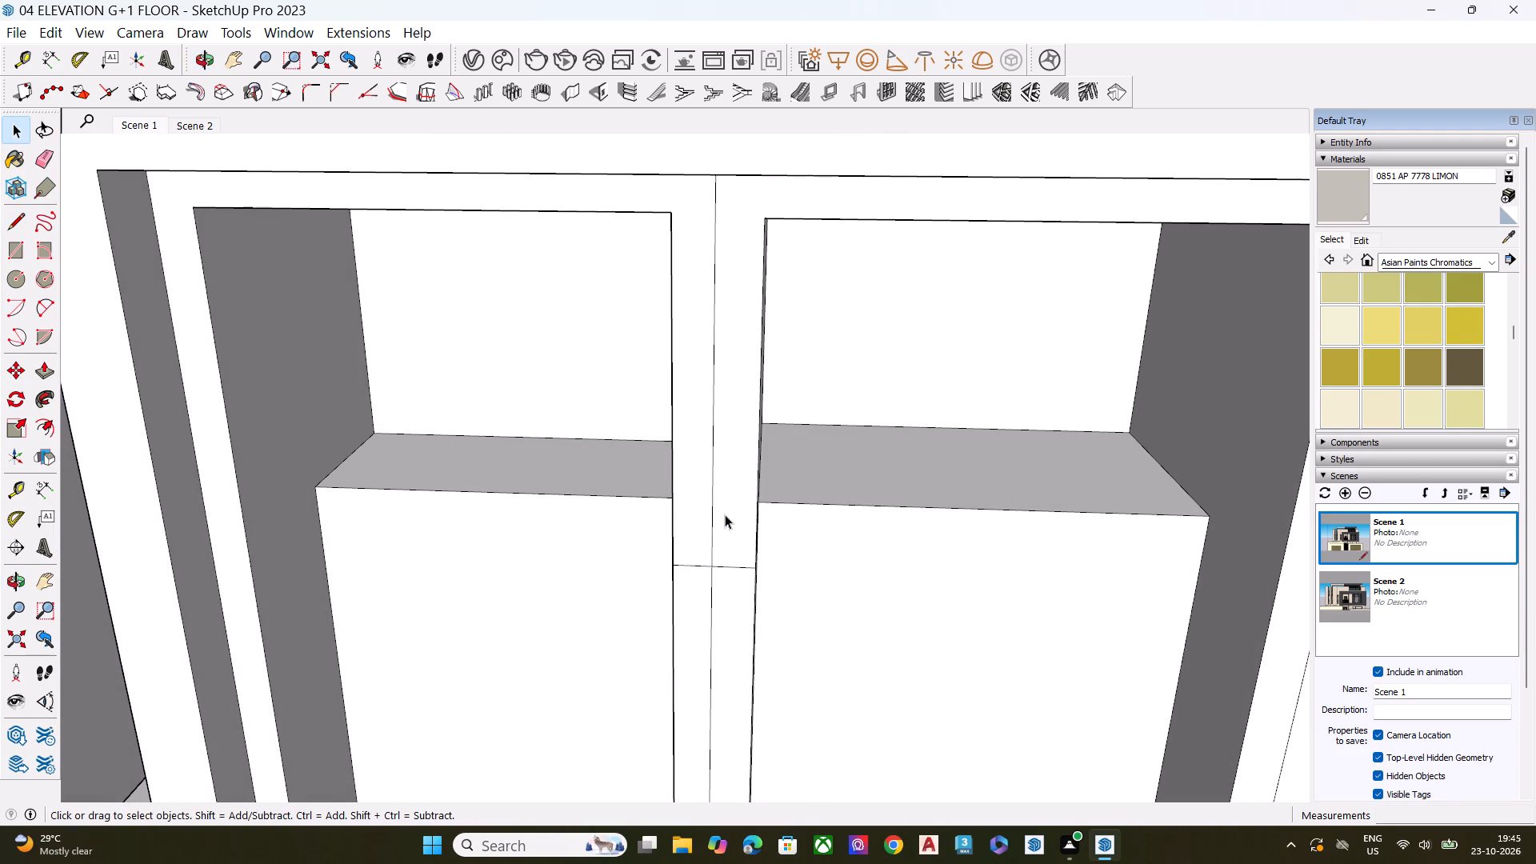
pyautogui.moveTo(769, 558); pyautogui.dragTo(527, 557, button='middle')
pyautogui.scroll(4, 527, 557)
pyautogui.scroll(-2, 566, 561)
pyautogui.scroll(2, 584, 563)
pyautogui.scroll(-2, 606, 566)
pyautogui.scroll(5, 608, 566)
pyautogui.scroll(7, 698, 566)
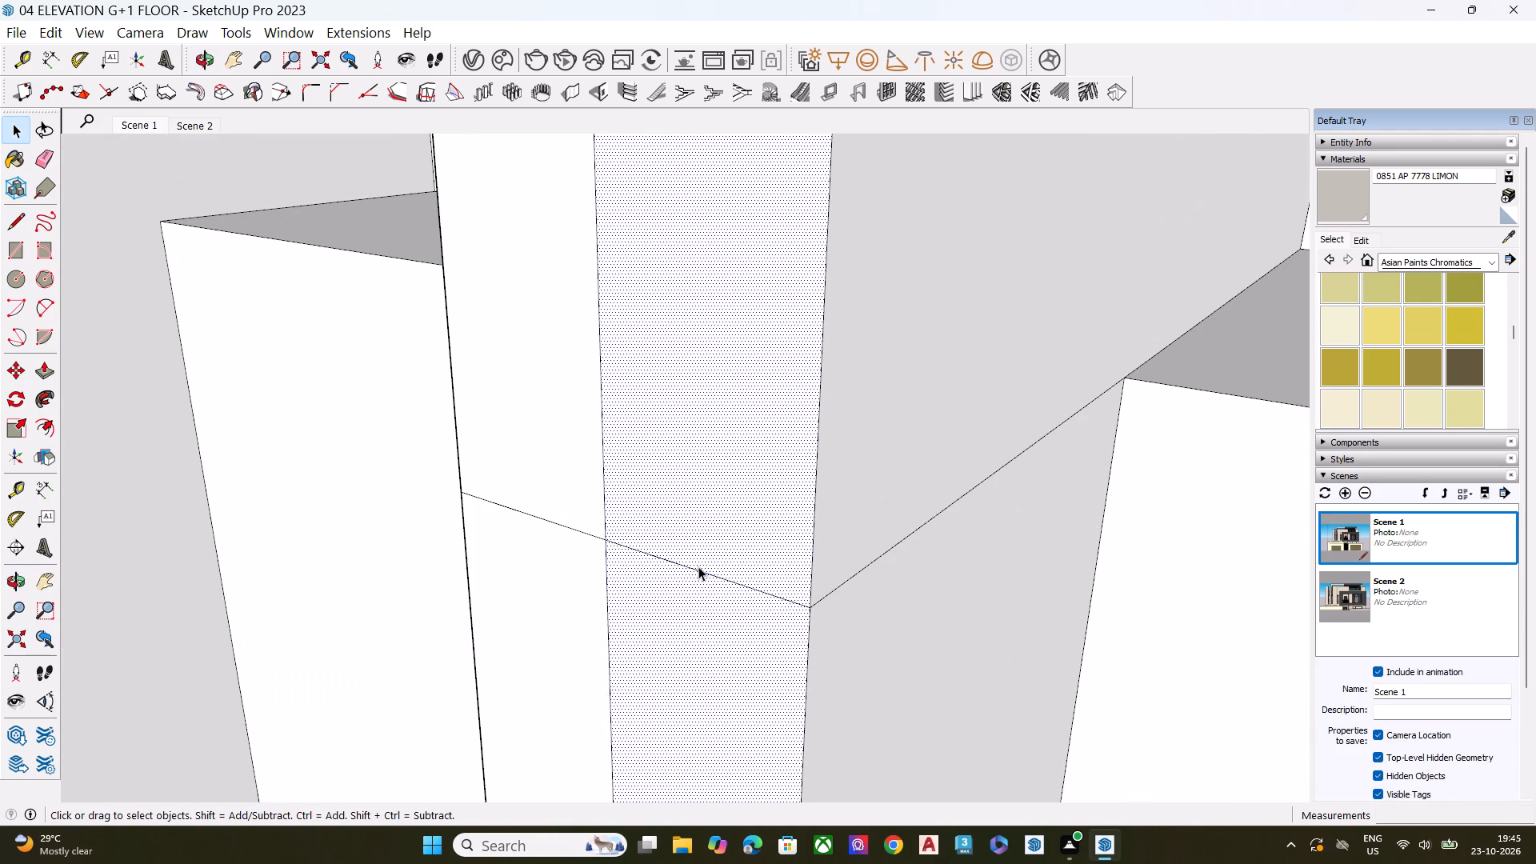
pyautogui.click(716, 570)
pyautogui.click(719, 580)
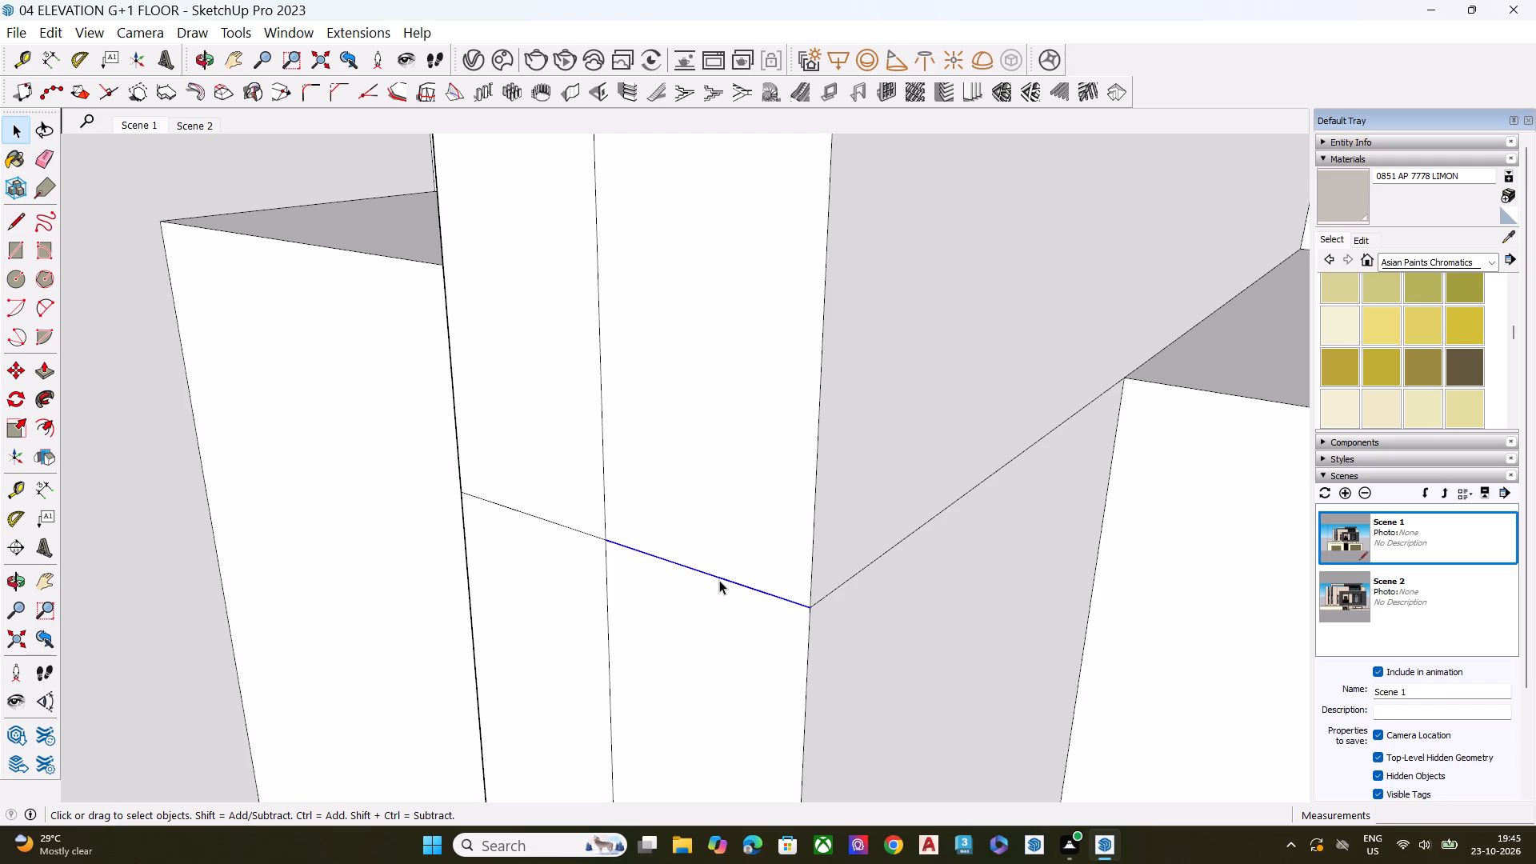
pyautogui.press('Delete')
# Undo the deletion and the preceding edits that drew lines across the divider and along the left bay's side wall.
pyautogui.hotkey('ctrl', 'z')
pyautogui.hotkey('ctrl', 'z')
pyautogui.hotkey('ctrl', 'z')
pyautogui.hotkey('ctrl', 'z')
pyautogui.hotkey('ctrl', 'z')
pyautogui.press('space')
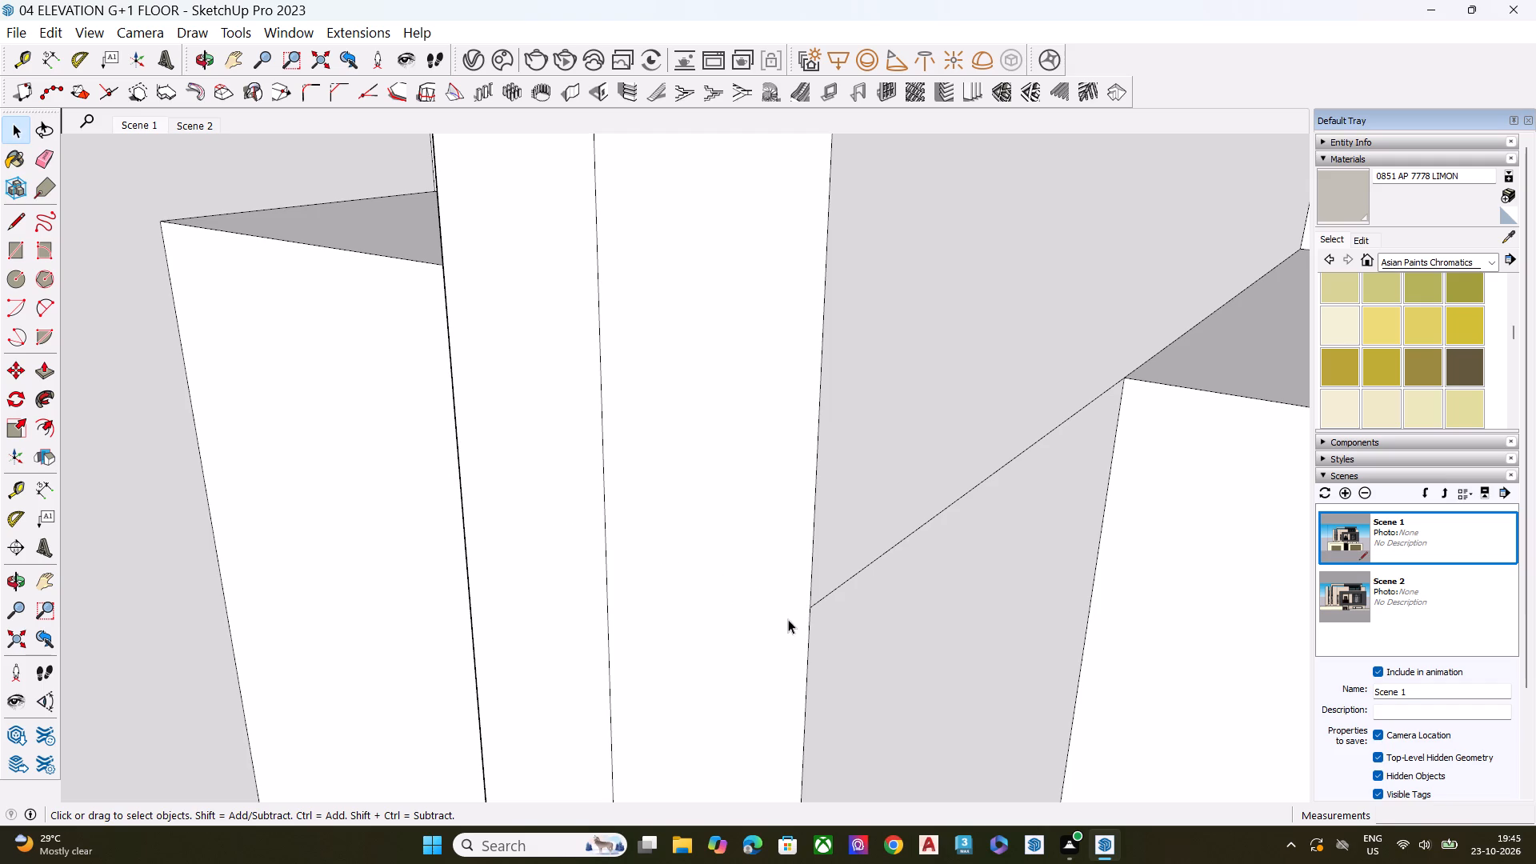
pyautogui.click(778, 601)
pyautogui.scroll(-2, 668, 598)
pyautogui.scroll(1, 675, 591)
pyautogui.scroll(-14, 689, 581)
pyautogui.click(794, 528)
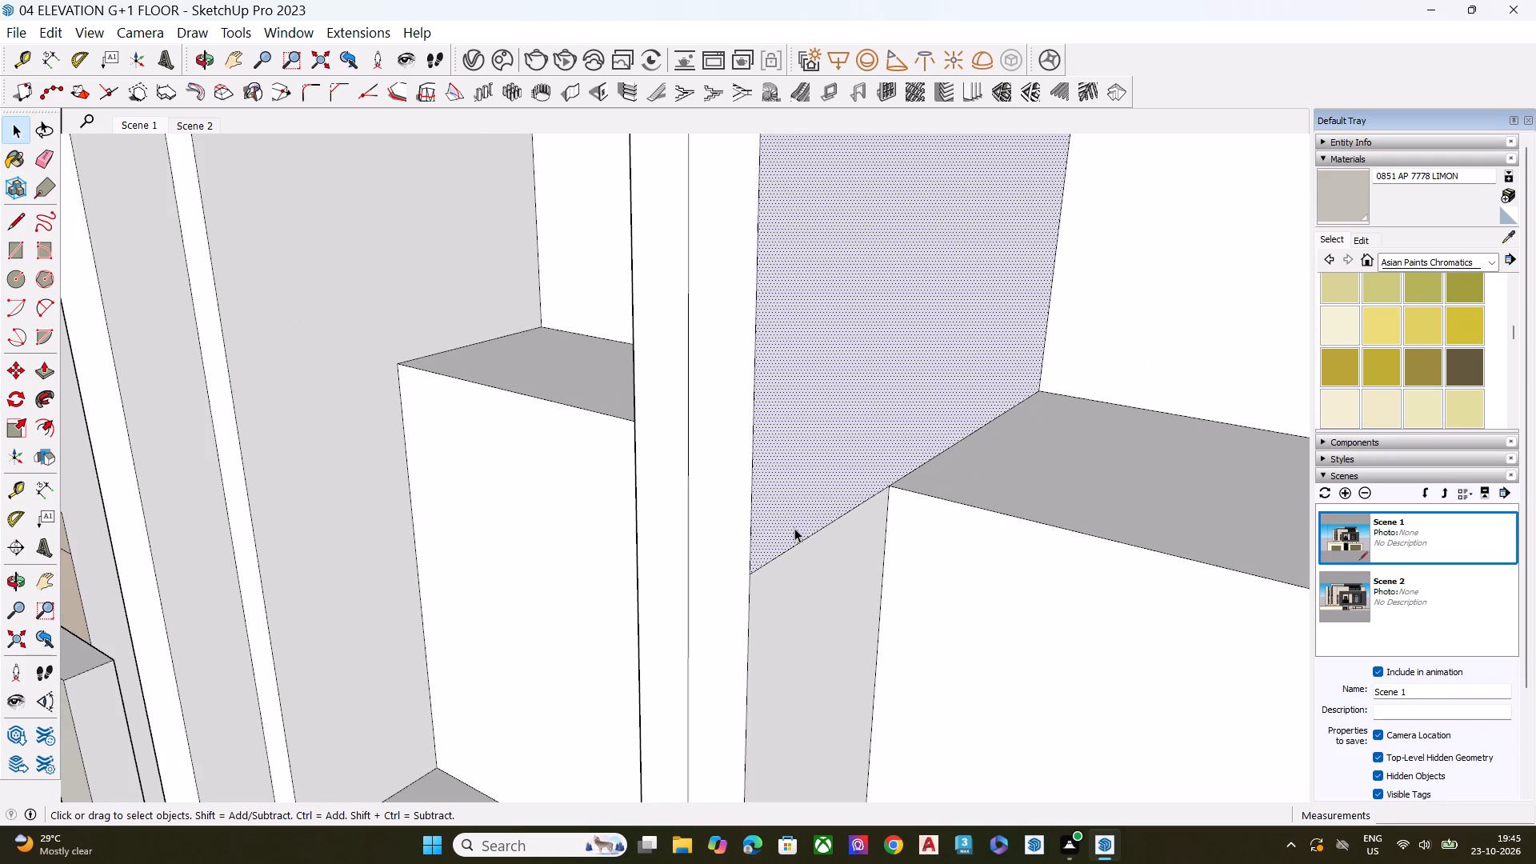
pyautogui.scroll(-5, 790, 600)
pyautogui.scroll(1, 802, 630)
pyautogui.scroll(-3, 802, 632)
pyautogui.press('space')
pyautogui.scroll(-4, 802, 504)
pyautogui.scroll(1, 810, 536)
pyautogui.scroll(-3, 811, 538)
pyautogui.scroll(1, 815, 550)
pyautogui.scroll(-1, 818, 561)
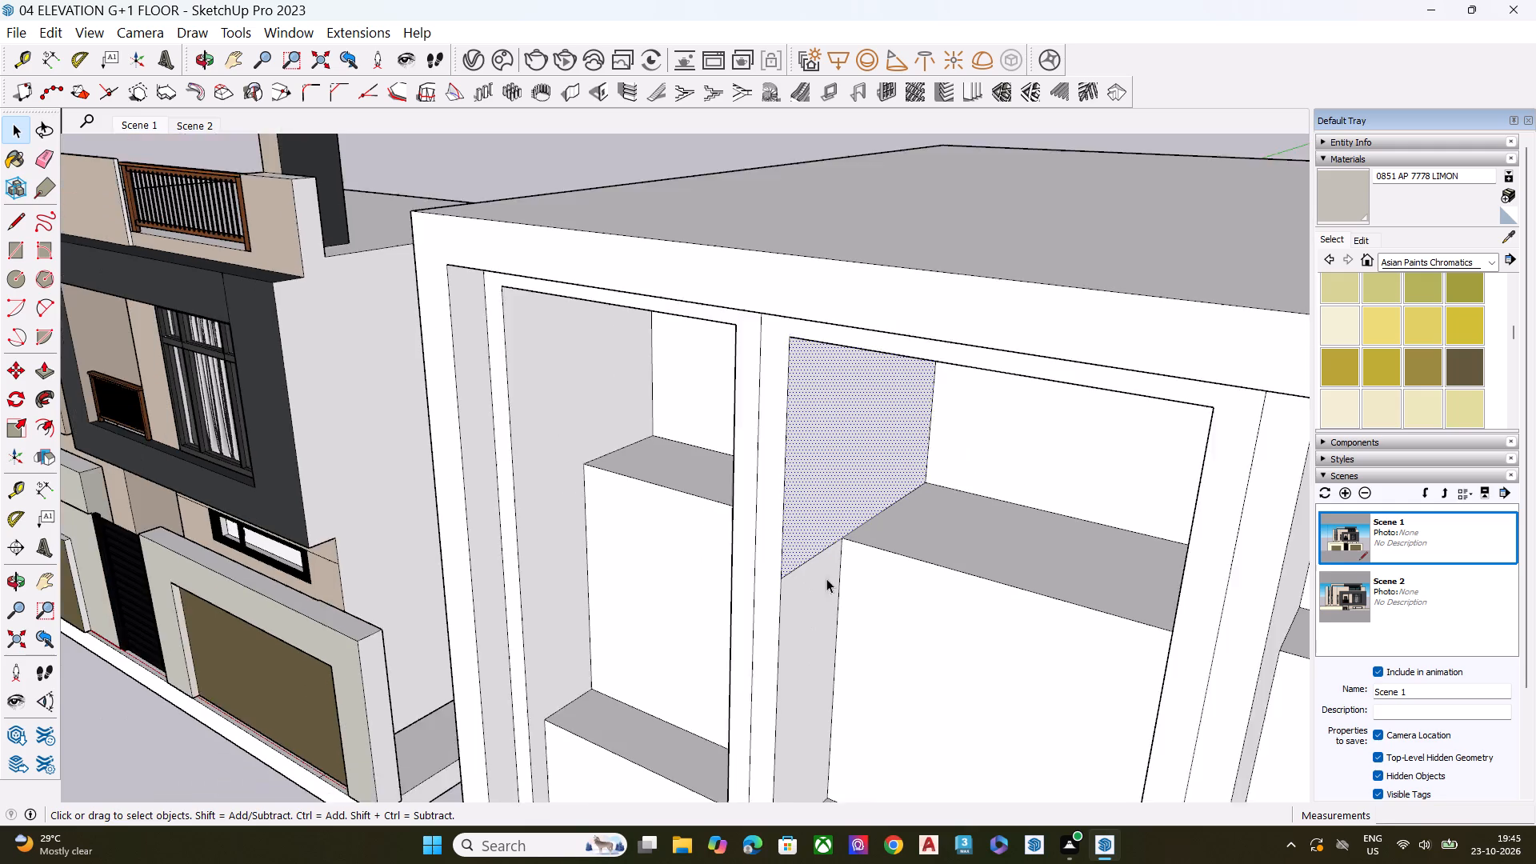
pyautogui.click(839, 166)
# Delete the entire framed three-bay block beside the house.
pyautogui.scroll(-7, 730, 444)
pyautogui.moveTo(812, 509); pyautogui.dragTo(866, 344, button='middle')
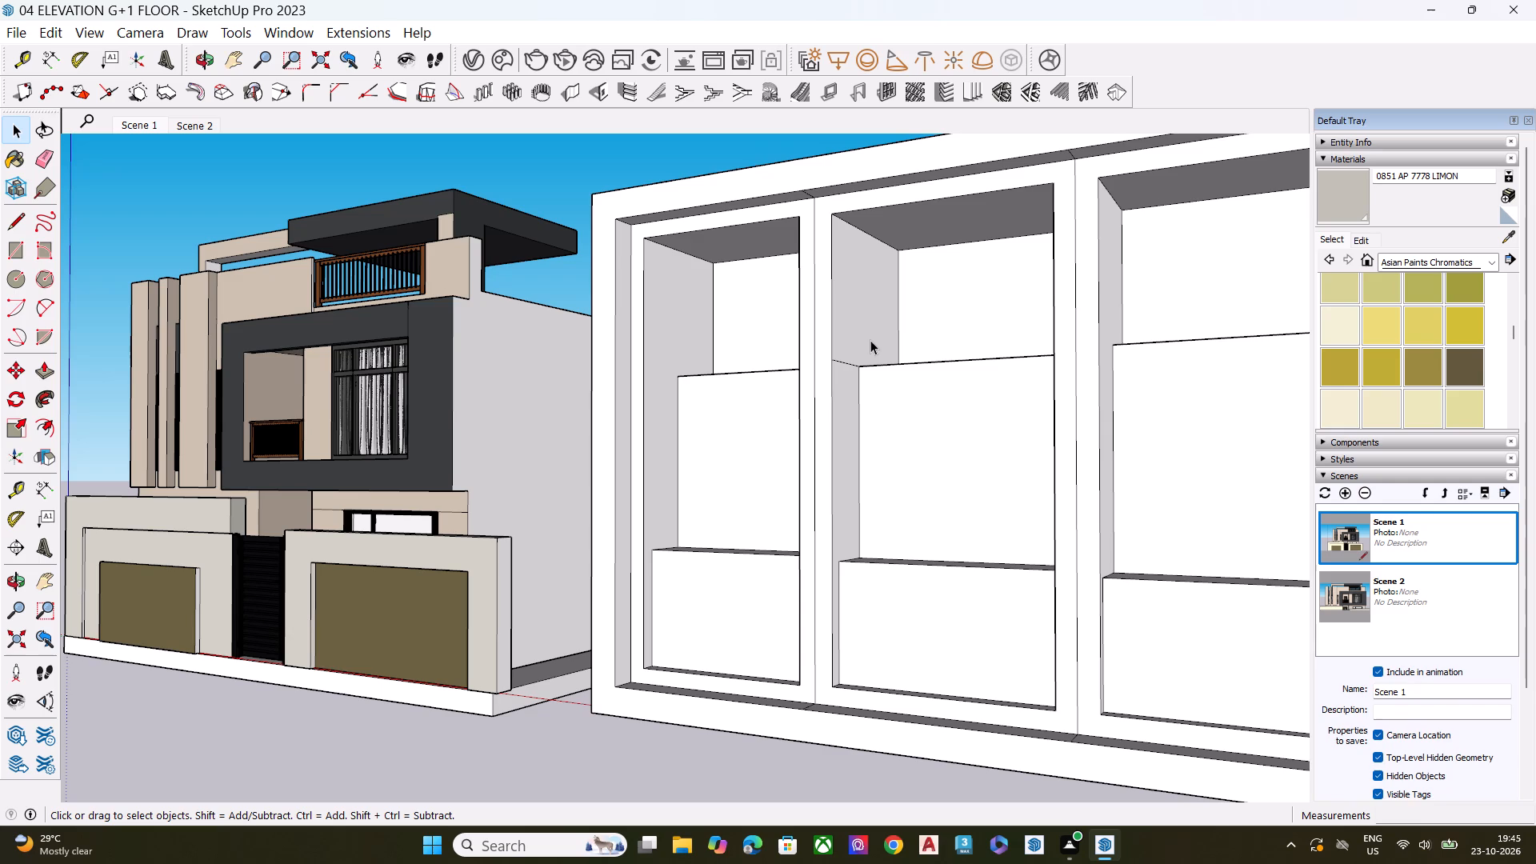
pyautogui.scroll(-2, 780, 392)
pyautogui.scroll(1, 771, 403)
pyautogui.scroll(-6, 769, 410)
pyautogui.scroll(2, 791, 478)
pyautogui.scroll(-5, 799, 479)
pyautogui.scroll(1, 812, 483)
pyautogui.scroll(-4, 814, 493)
pyautogui.moveTo(883, 494); pyautogui.dragTo(1069, 701, button='middle')
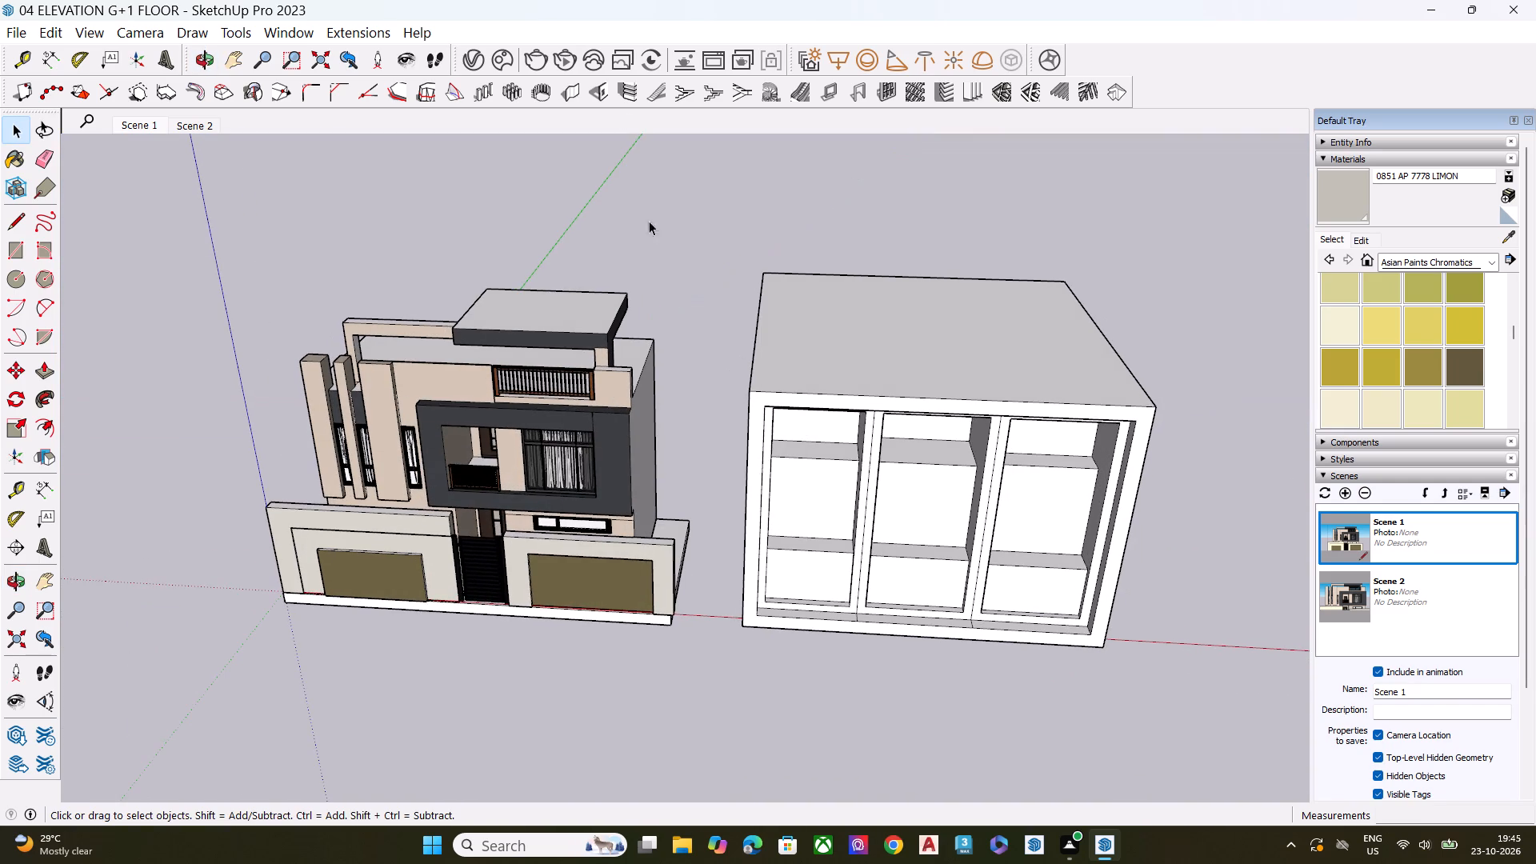
pyautogui.moveTo(726, 234); pyautogui.dragTo(1203, 679)
pyautogui.press('Delete')
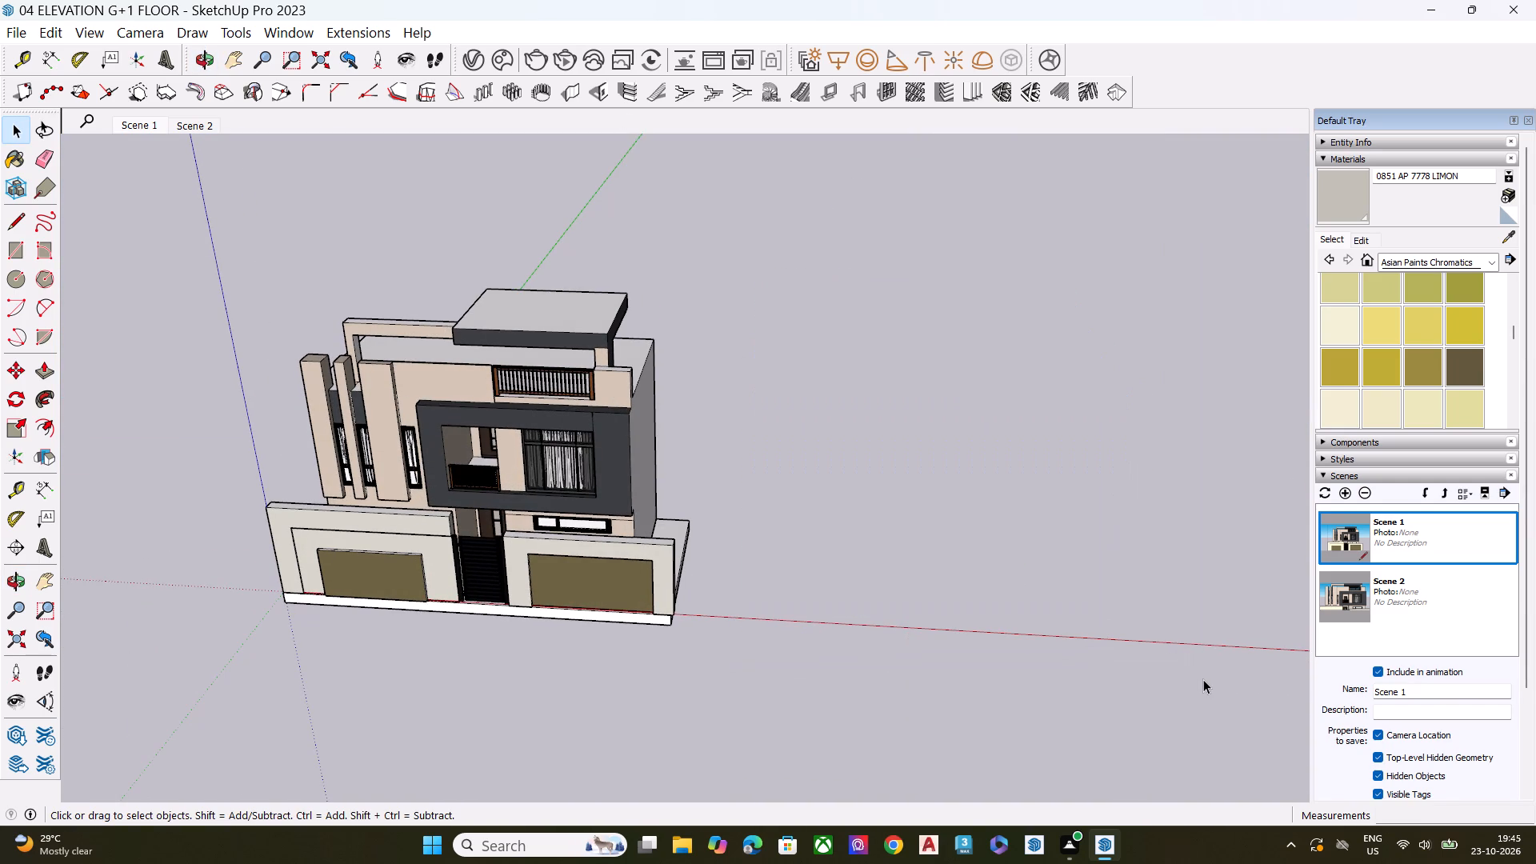
pyautogui.press('space')
pyautogui.press('space')
# Draw a ground rectangle about 56' 3" by 54' 9" beside the house, starting on the red axis.
pyautogui.moveTo(770, 576); pyautogui.dragTo(782, 742, button='middle')
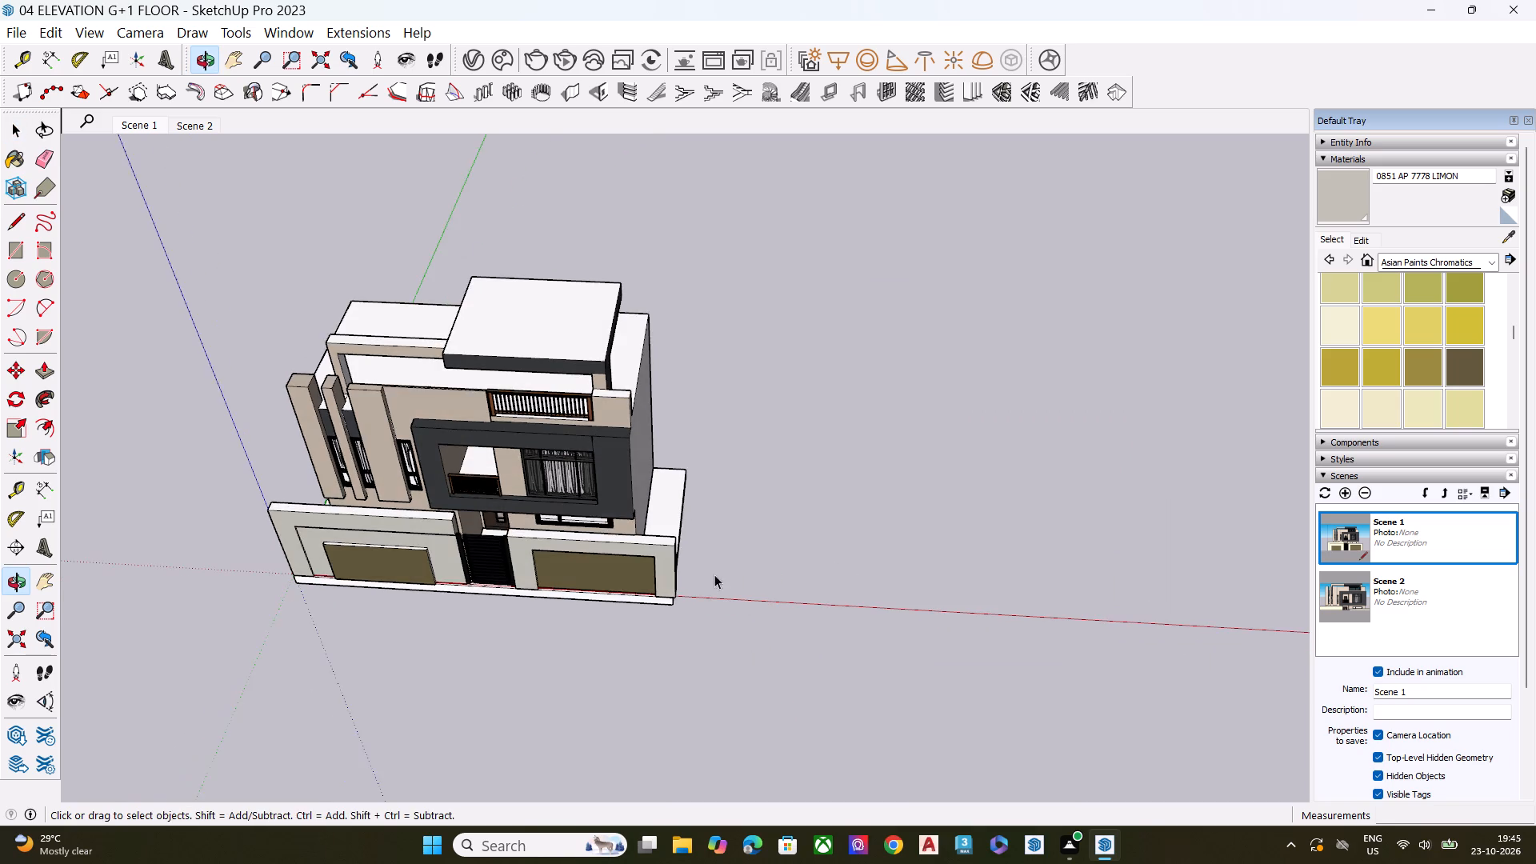
pyautogui.press('r')
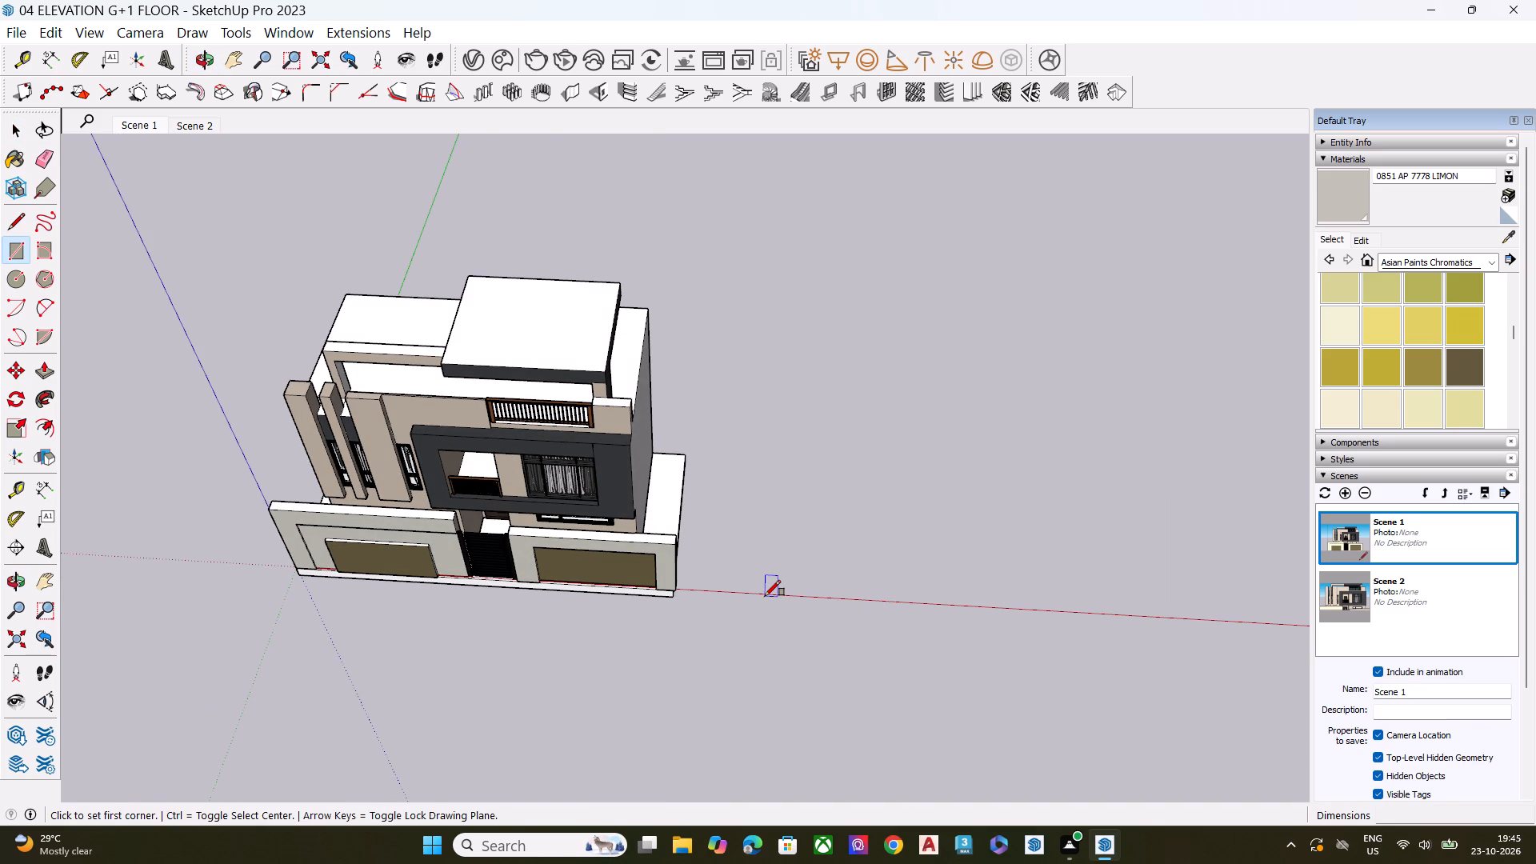
pyautogui.click(766, 593)
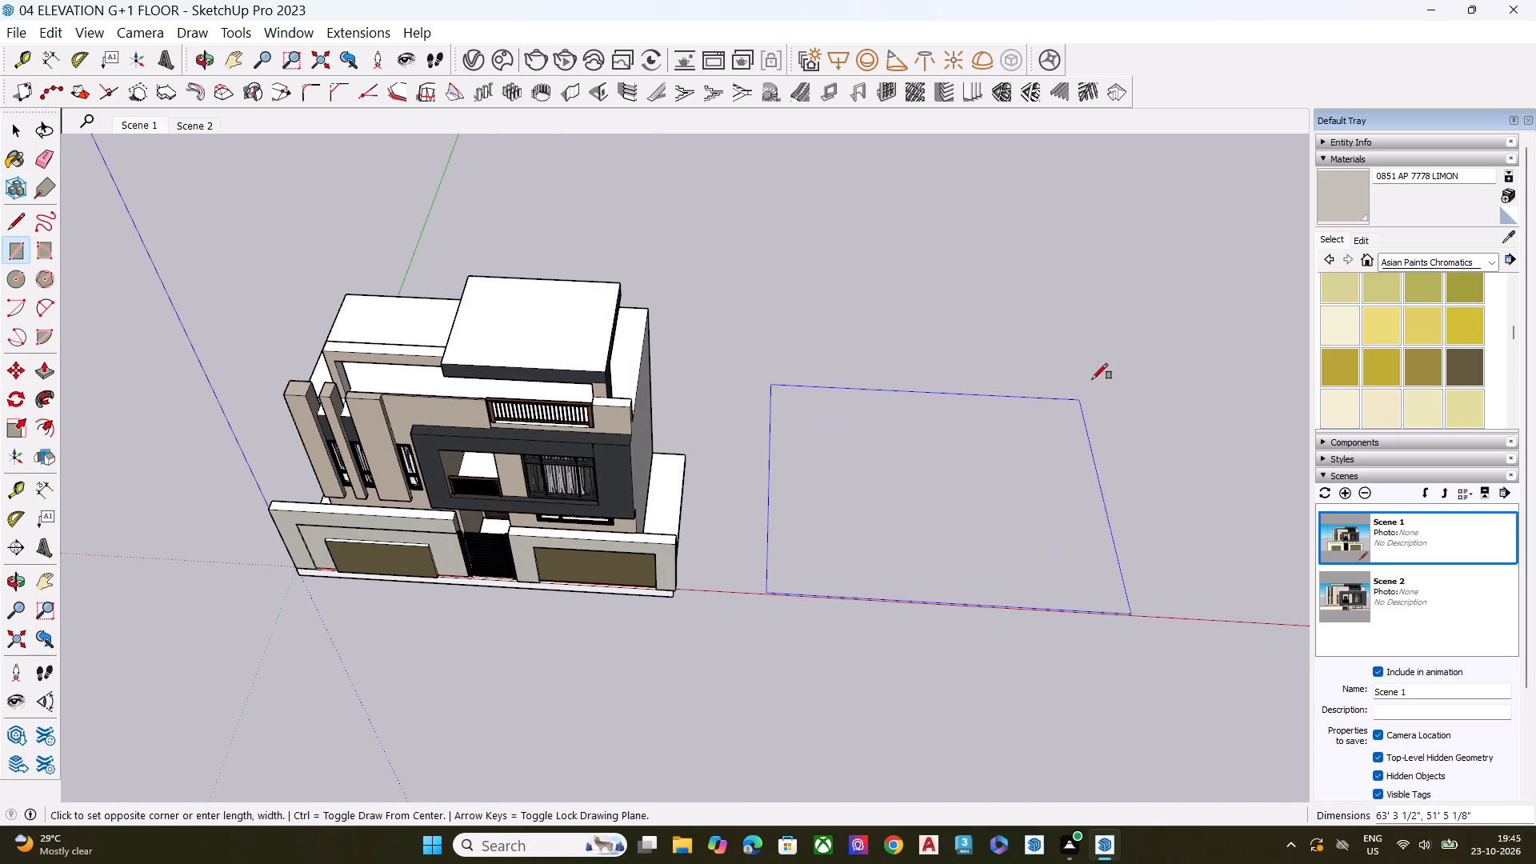
pyautogui.click(1050, 383)
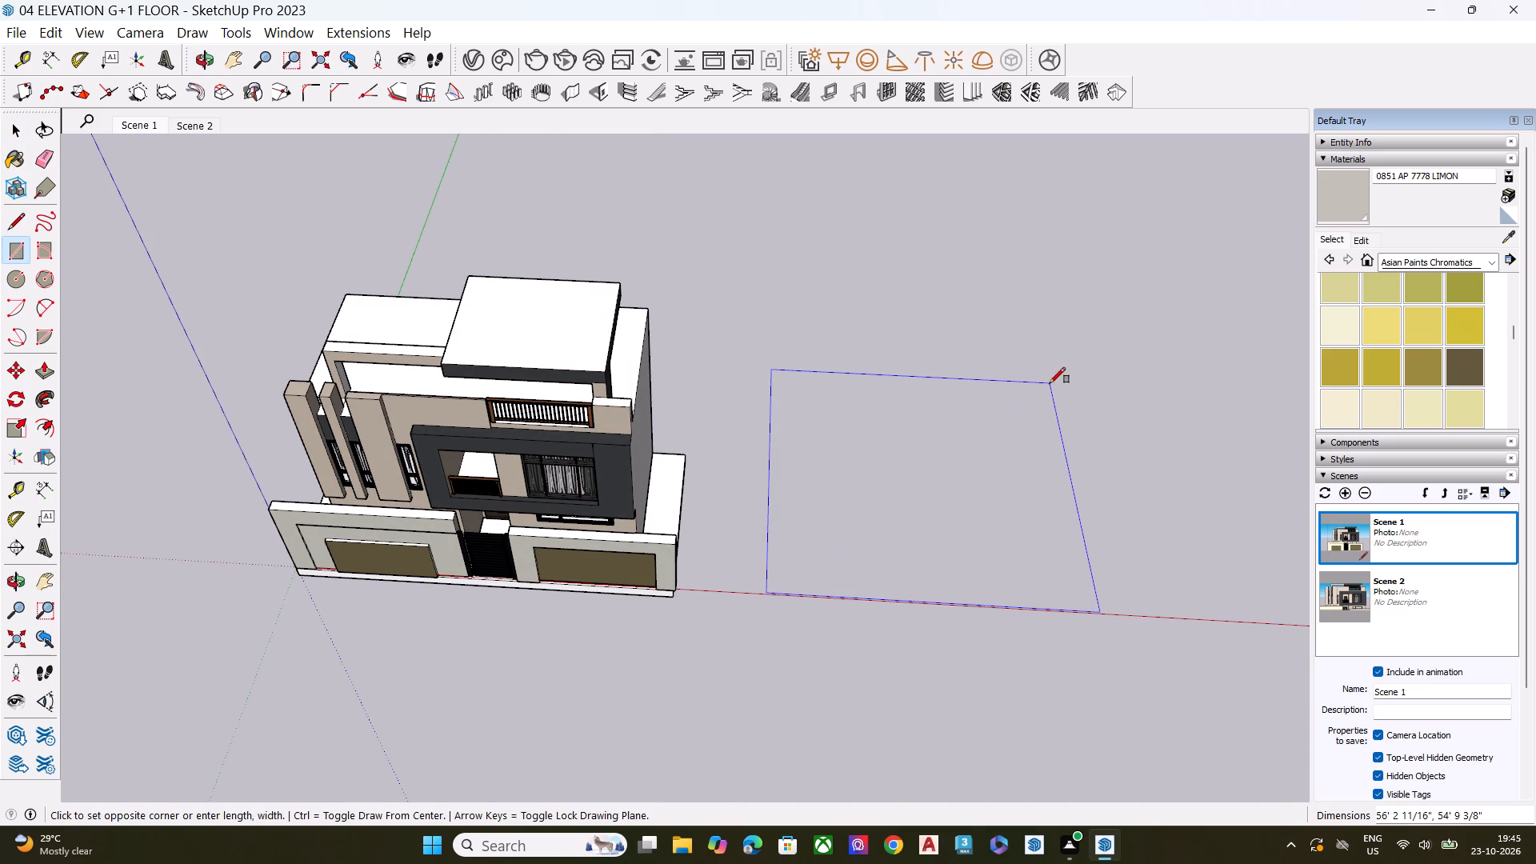
pyautogui.press('space')
# Offset the ground rectangle's edges inward by about 15' to outline a central opening.
pyautogui.click(945, 490)
pyautogui.press('f')
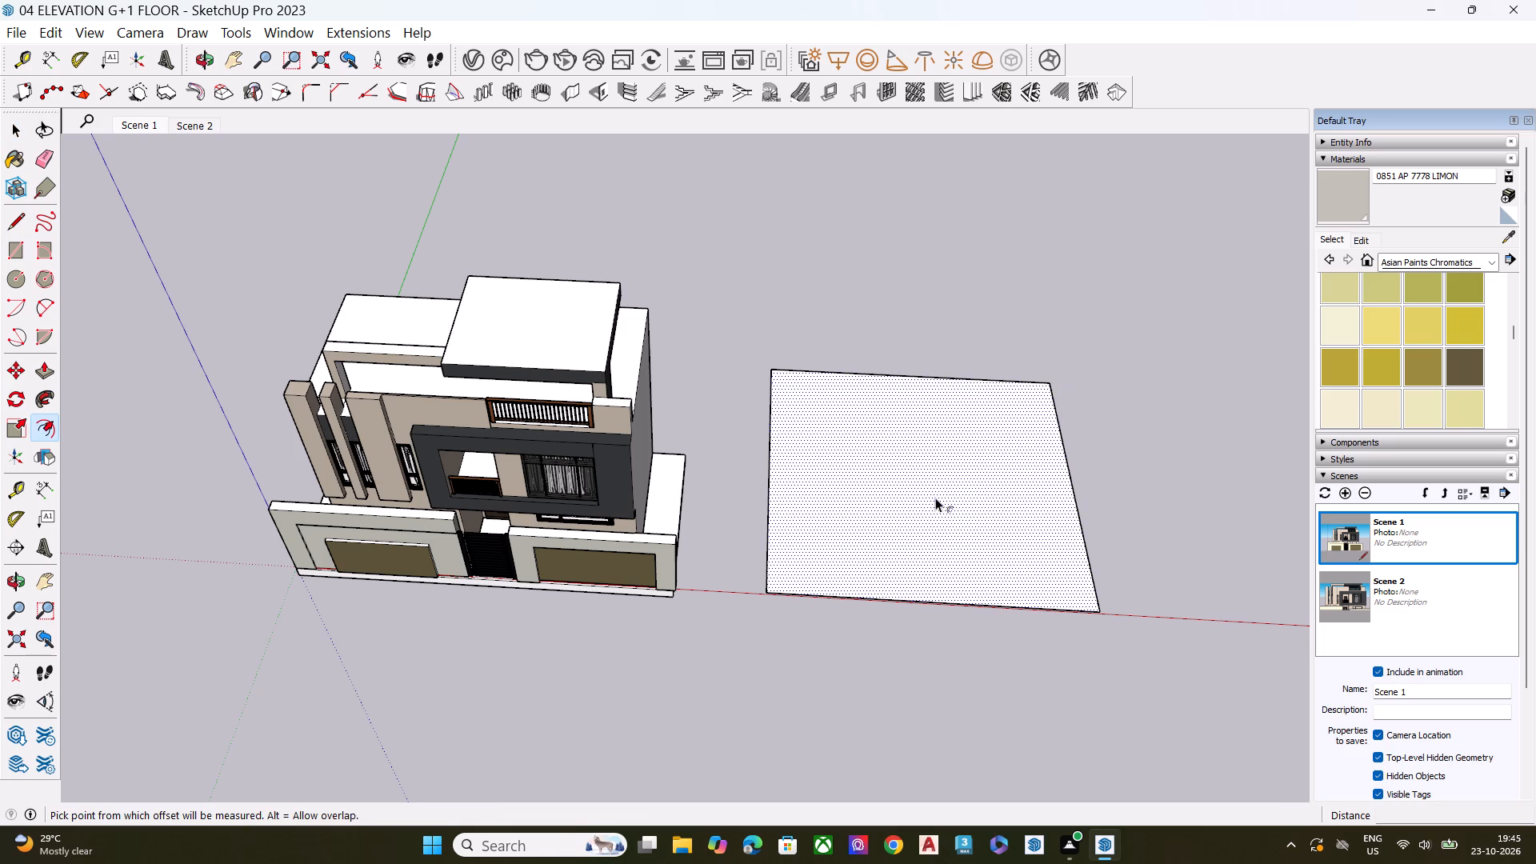
pyautogui.click(906, 473)
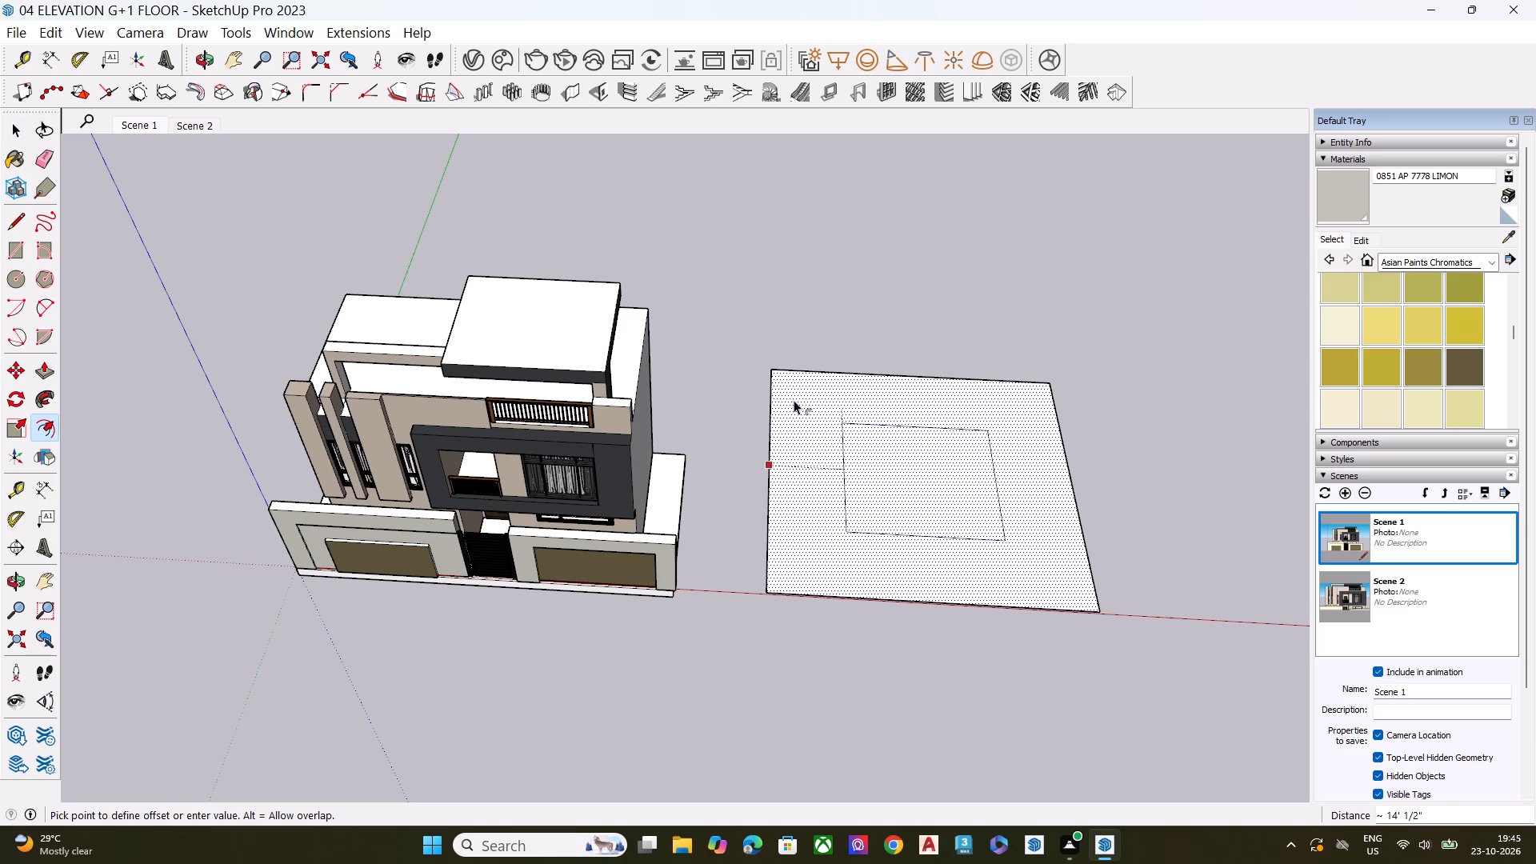
pyautogui.click(846, 410)
pyautogui.press('space')
# Push/pull the ring face around the central opening up about 20'.
pyautogui.click(1000, 426)
pyautogui.moveTo(974, 499); pyautogui.dragTo(671, 526, button='middle')
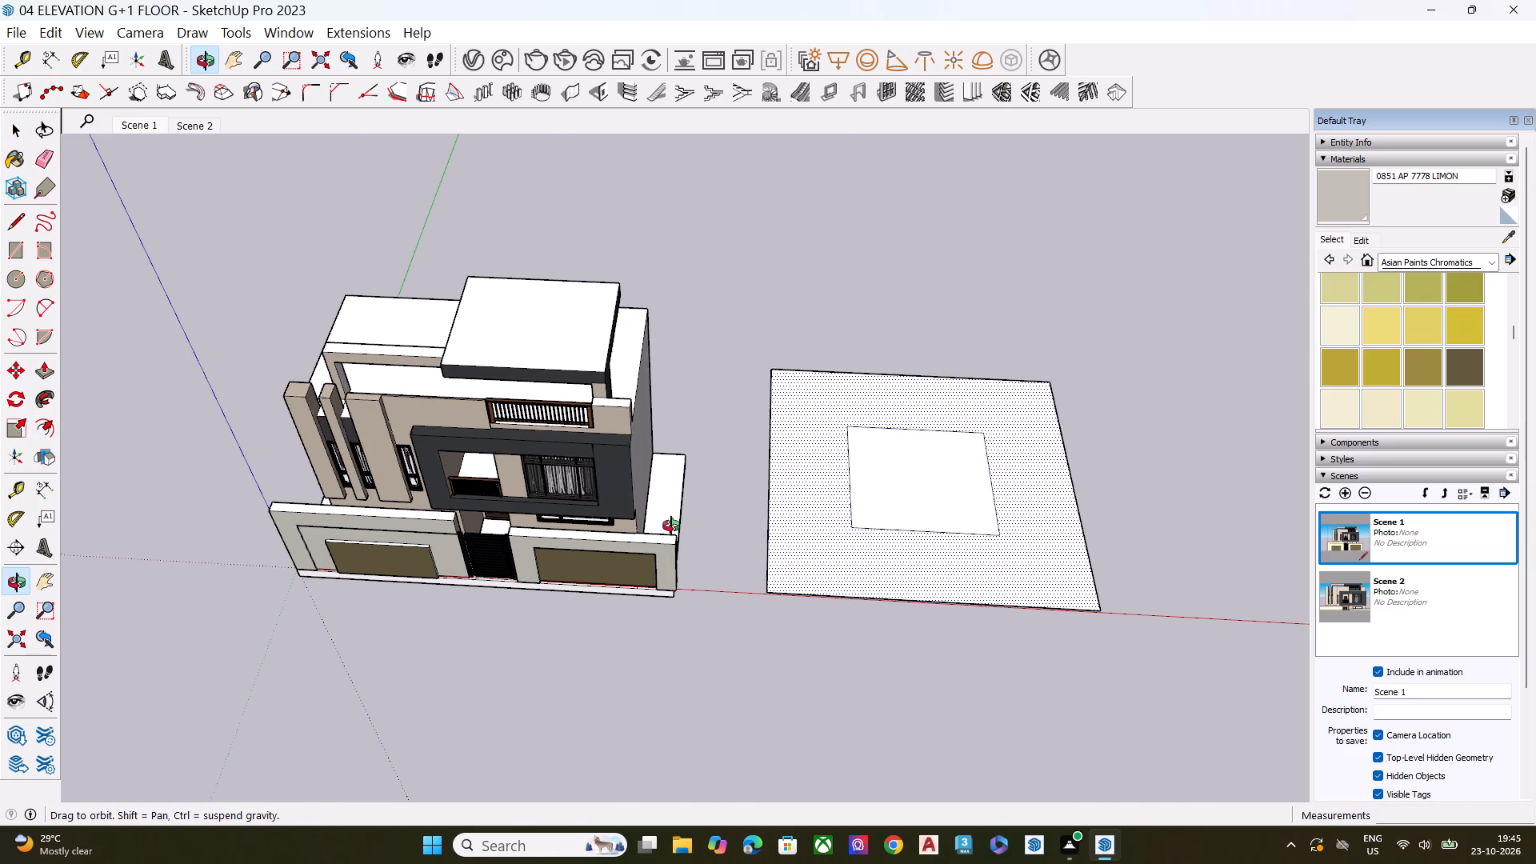
pyautogui.moveTo(671, 526); pyautogui.dragTo(634, 529, button='middle')
pyautogui.scroll(-1, 954, 444)
pyautogui.scroll(1, 960, 442)
pyautogui.scroll(-5, 966, 441)
pyautogui.scroll(1, 966, 440)
pyautogui.scroll(-1, 966, 440)
pyautogui.scroll(2, 977, 712)
pyautogui.scroll(-1, 980, 727)
pyautogui.scroll(6, 982, 730)
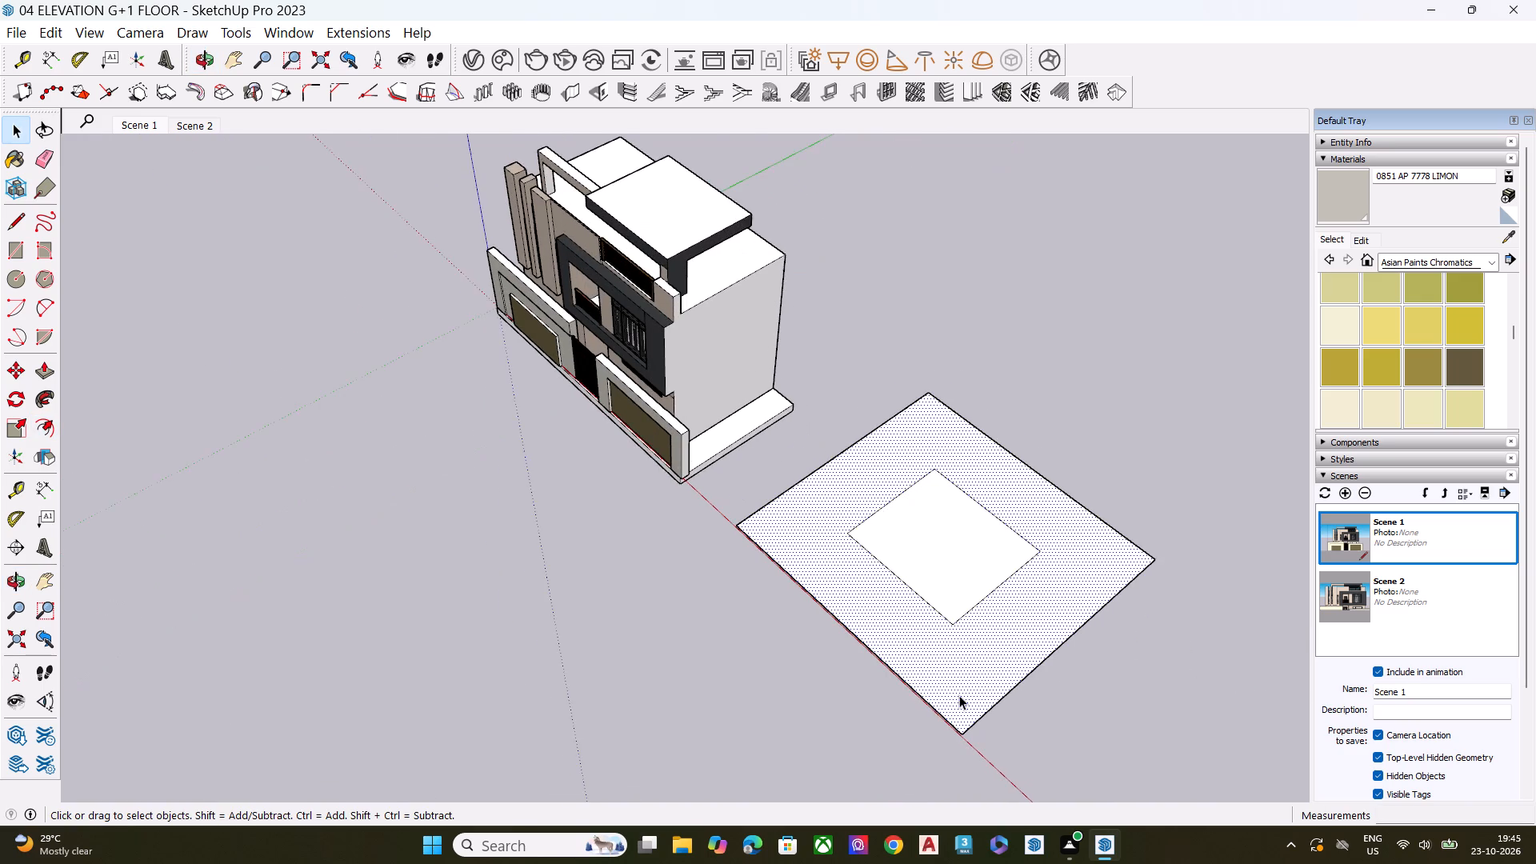
pyautogui.press('p')
pyautogui.click(956, 682)
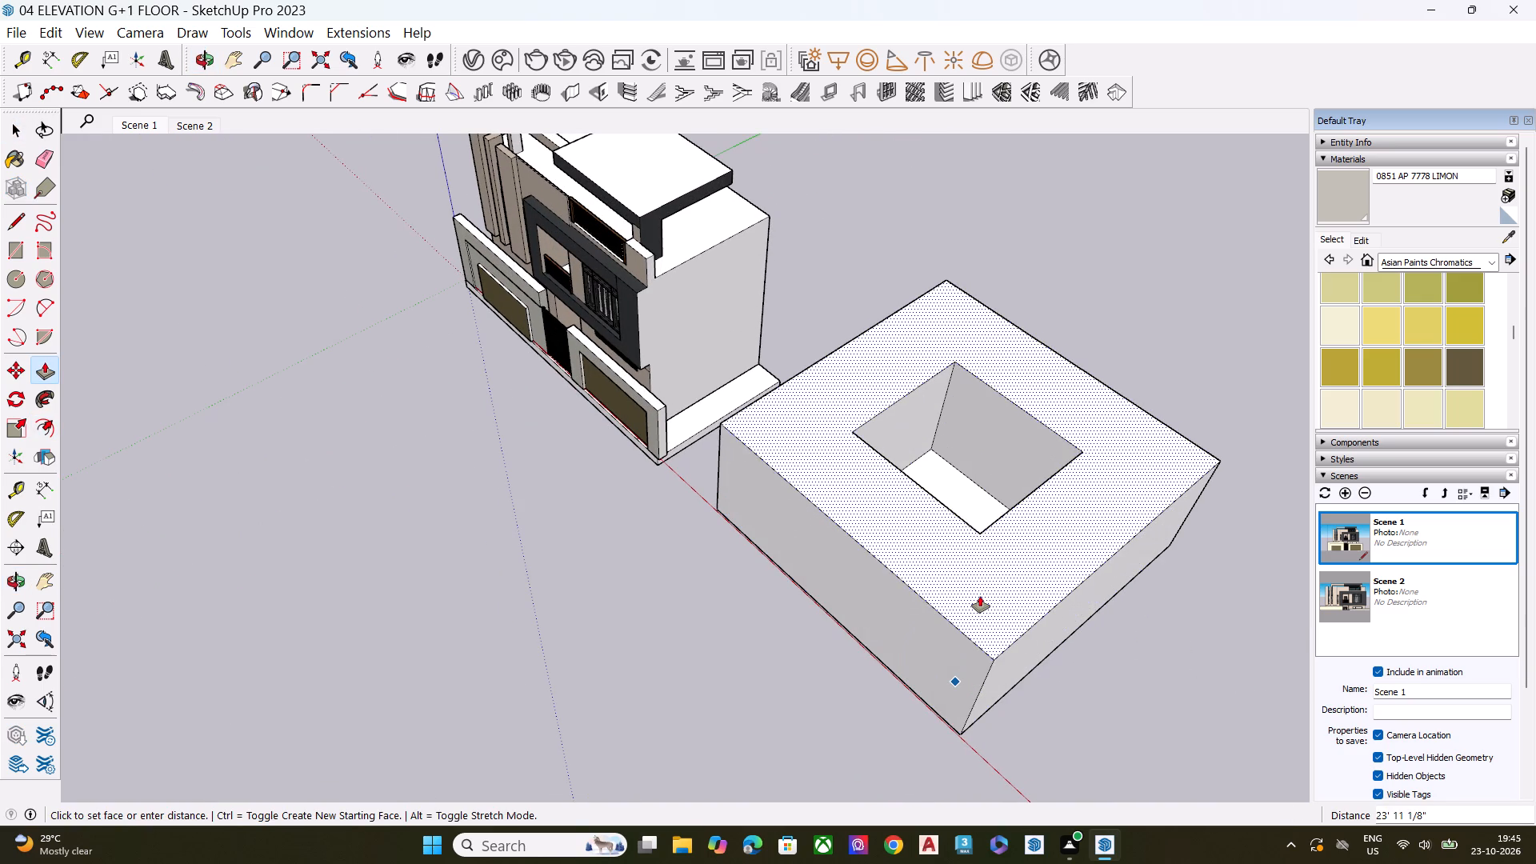
pyautogui.click(980, 615)
pyautogui.press('space')
# Draw two lines across the block's top from the opening's front edge to the block's front edge, each about 15' long.
pyautogui.moveTo(977, 661); pyautogui.dragTo(929, 644, button='middle')
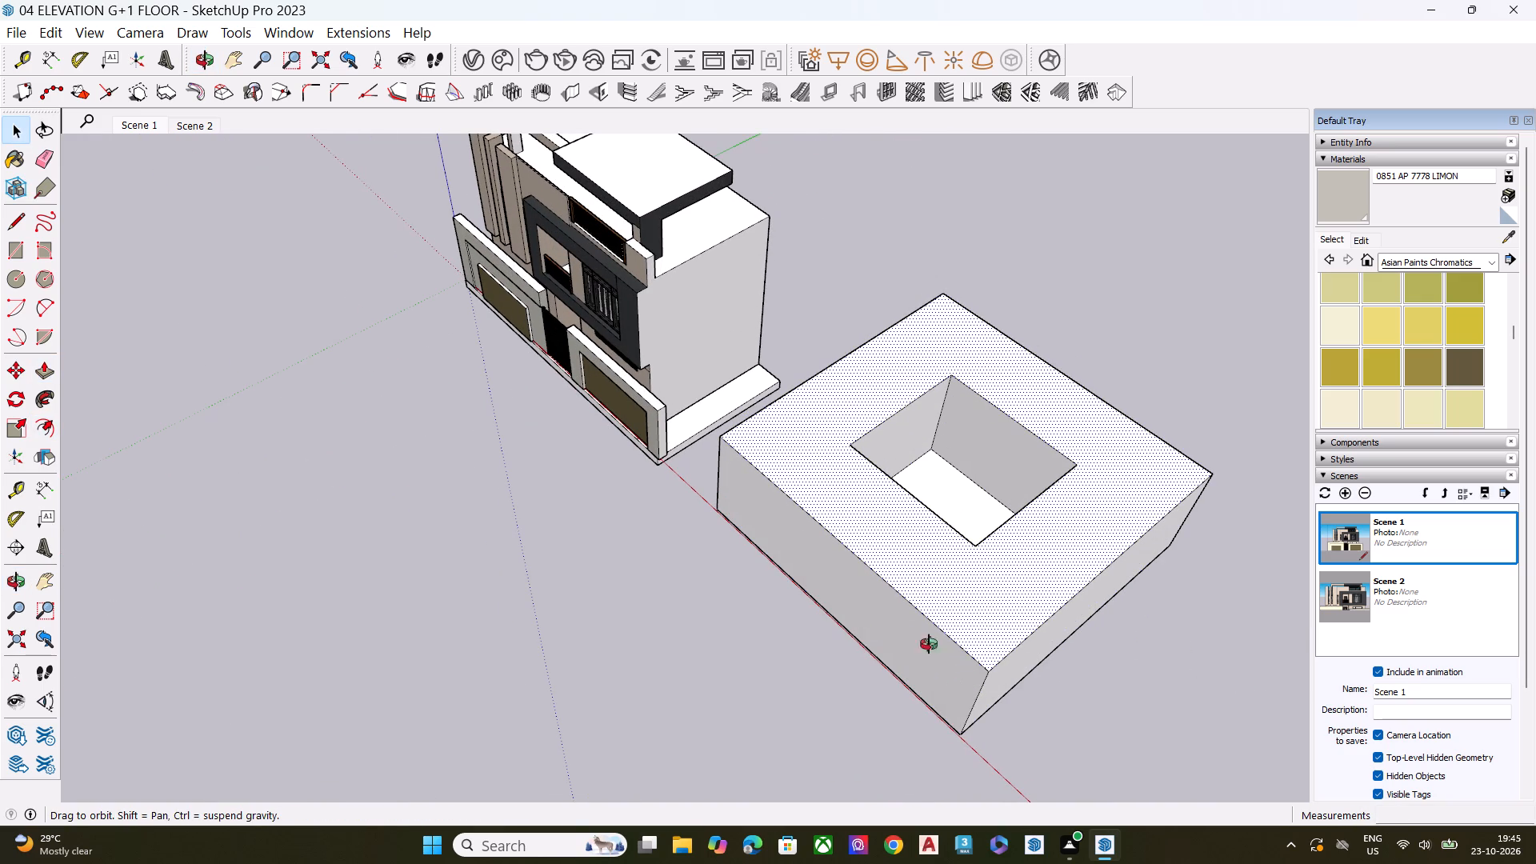
pyautogui.moveTo(929, 644); pyautogui.dragTo(742, 395, button='middle')
pyautogui.moveTo(757, 512); pyautogui.dragTo(802, 464, button='middle')
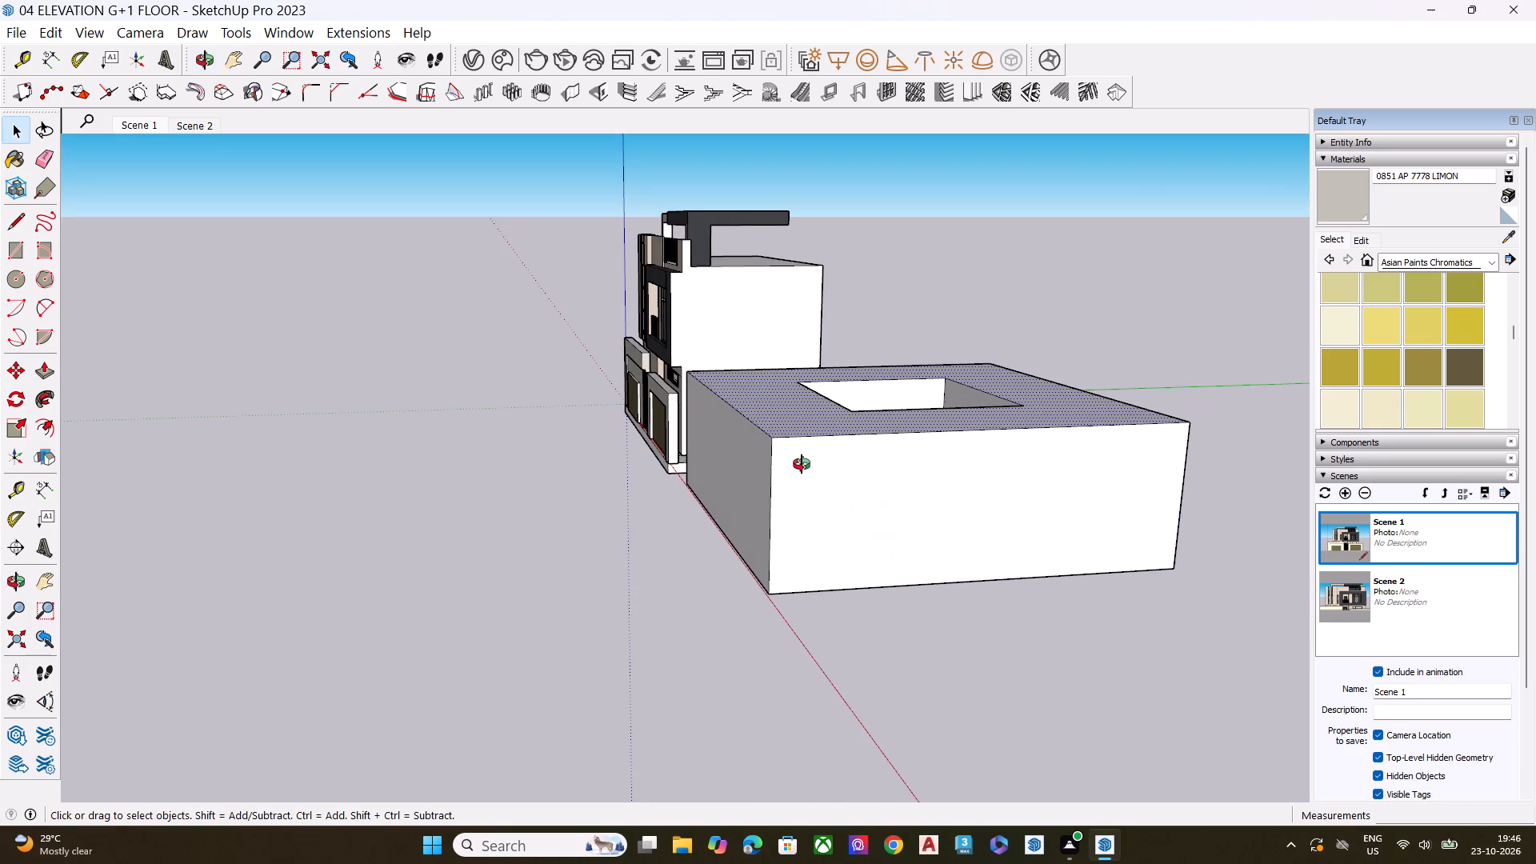
pyautogui.moveTo(802, 464); pyautogui.dragTo(816, 454, button='middle')
pyautogui.scroll(6, 816, 454)
pyautogui.moveTo(794, 460); pyautogui.dragTo(1091, 574, button='middle')
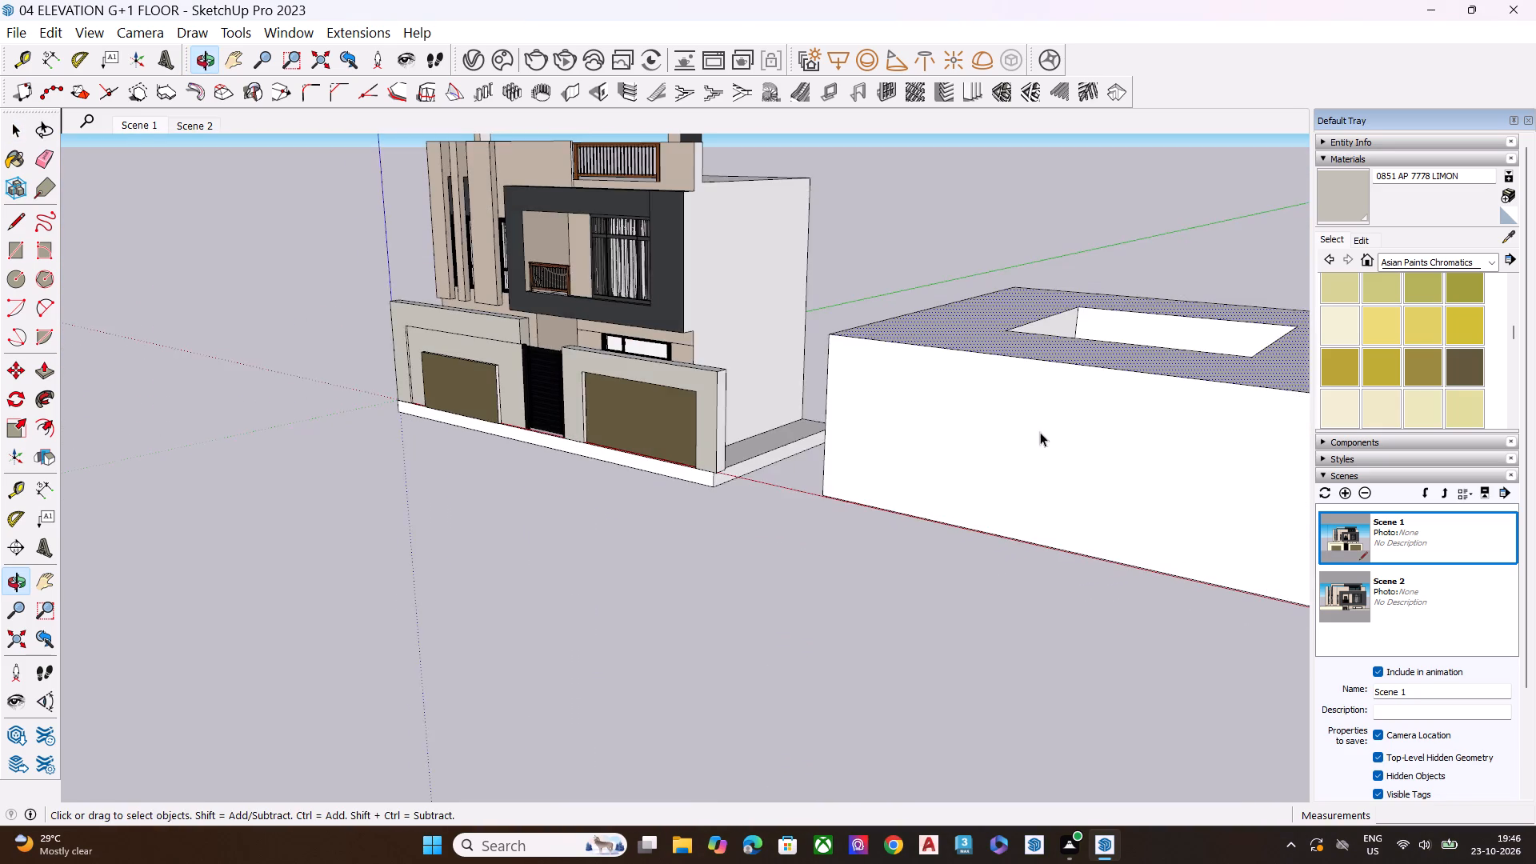
pyautogui.moveTo(1040, 432); pyautogui.dragTo(1128, 510, button='middle')
pyautogui.press('l')
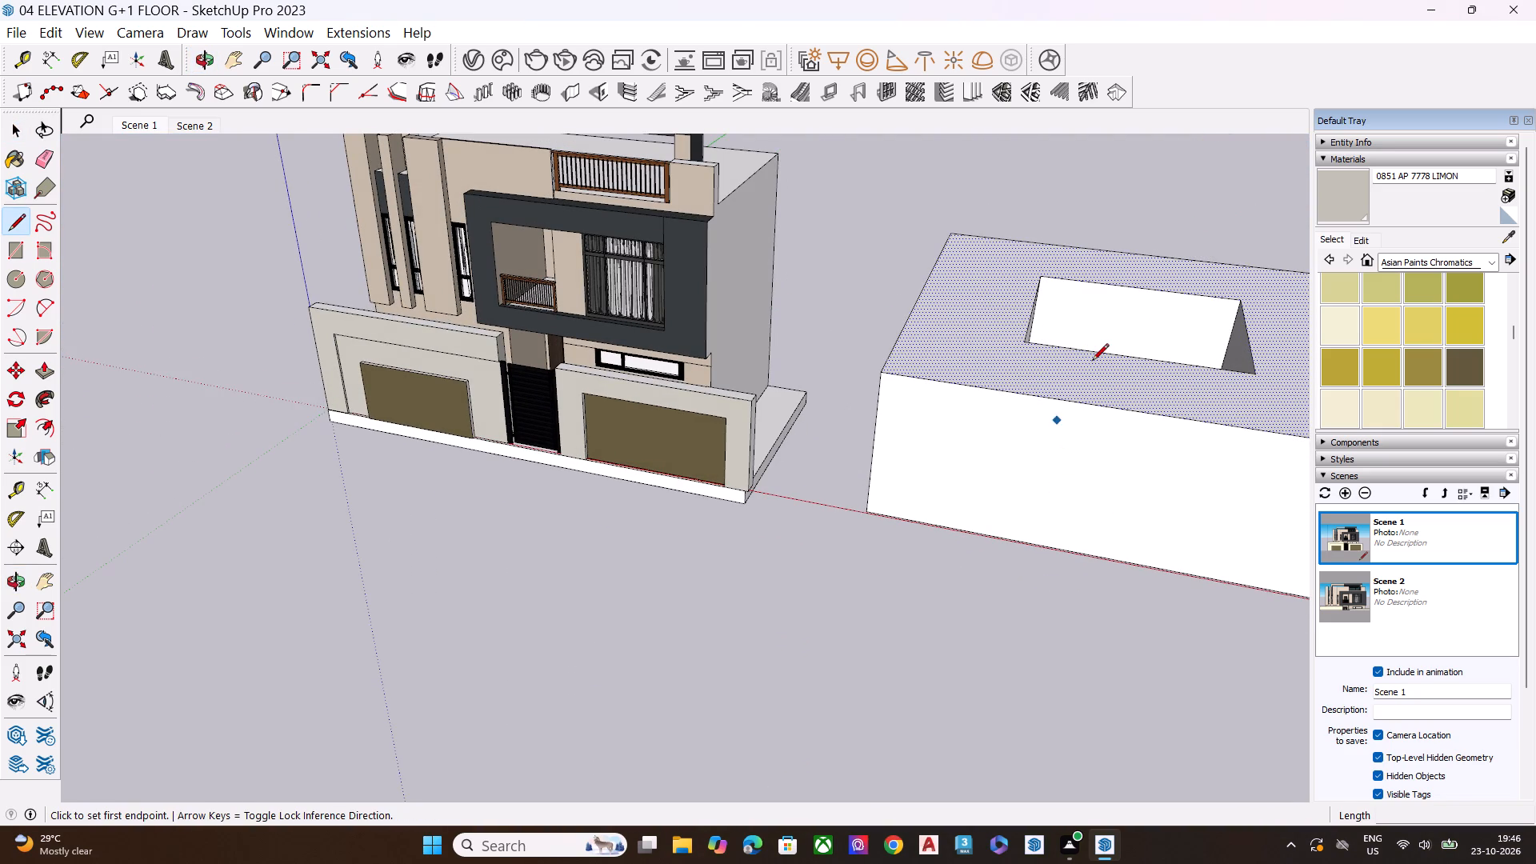
pyautogui.click(1112, 356)
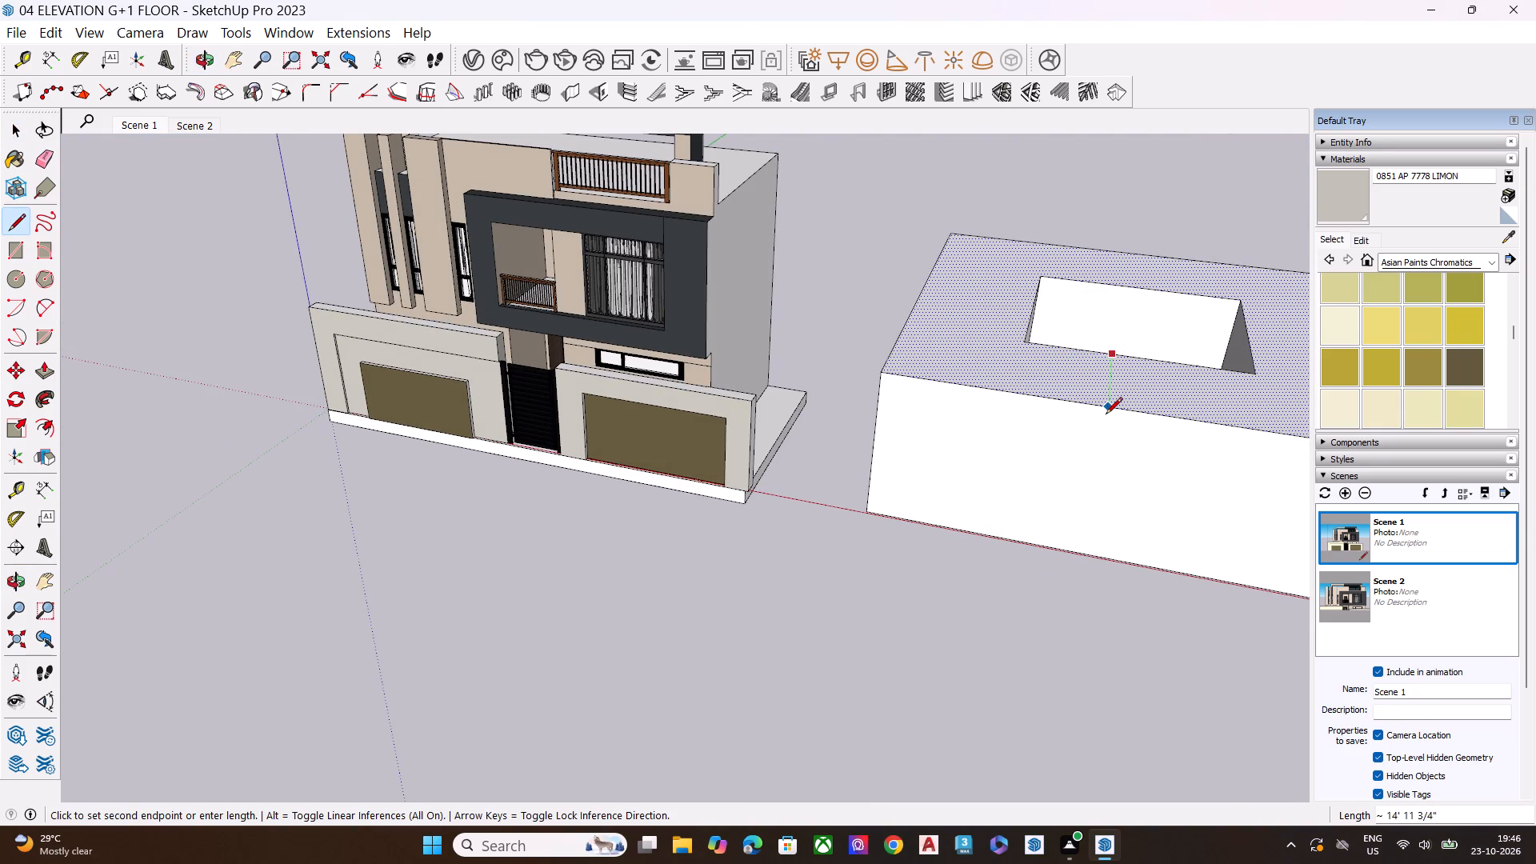
pyautogui.click(1106, 415)
pyautogui.click(1210, 370)
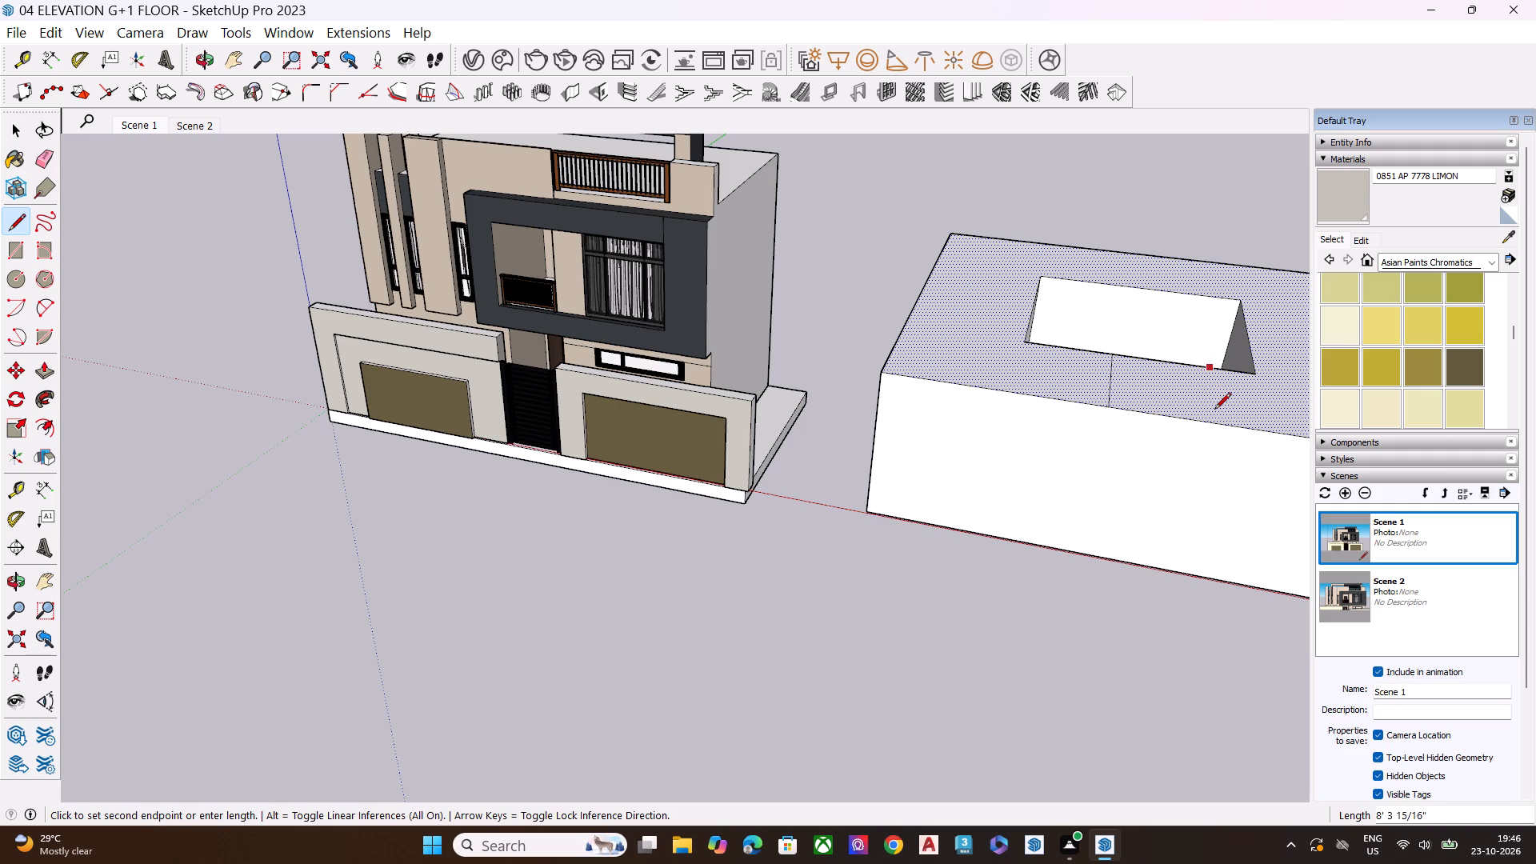
pyautogui.click(1214, 421)
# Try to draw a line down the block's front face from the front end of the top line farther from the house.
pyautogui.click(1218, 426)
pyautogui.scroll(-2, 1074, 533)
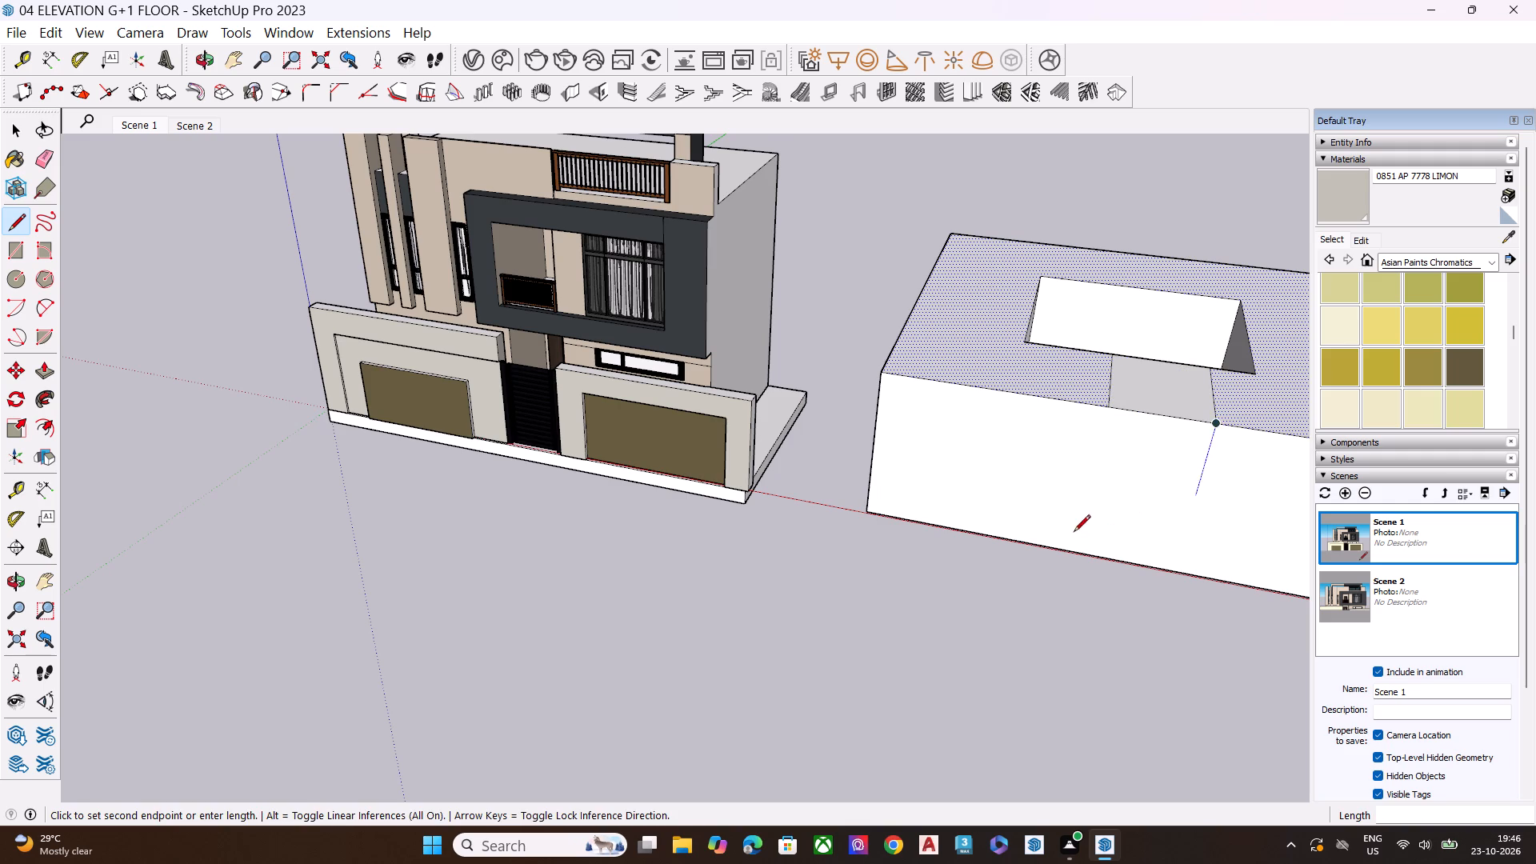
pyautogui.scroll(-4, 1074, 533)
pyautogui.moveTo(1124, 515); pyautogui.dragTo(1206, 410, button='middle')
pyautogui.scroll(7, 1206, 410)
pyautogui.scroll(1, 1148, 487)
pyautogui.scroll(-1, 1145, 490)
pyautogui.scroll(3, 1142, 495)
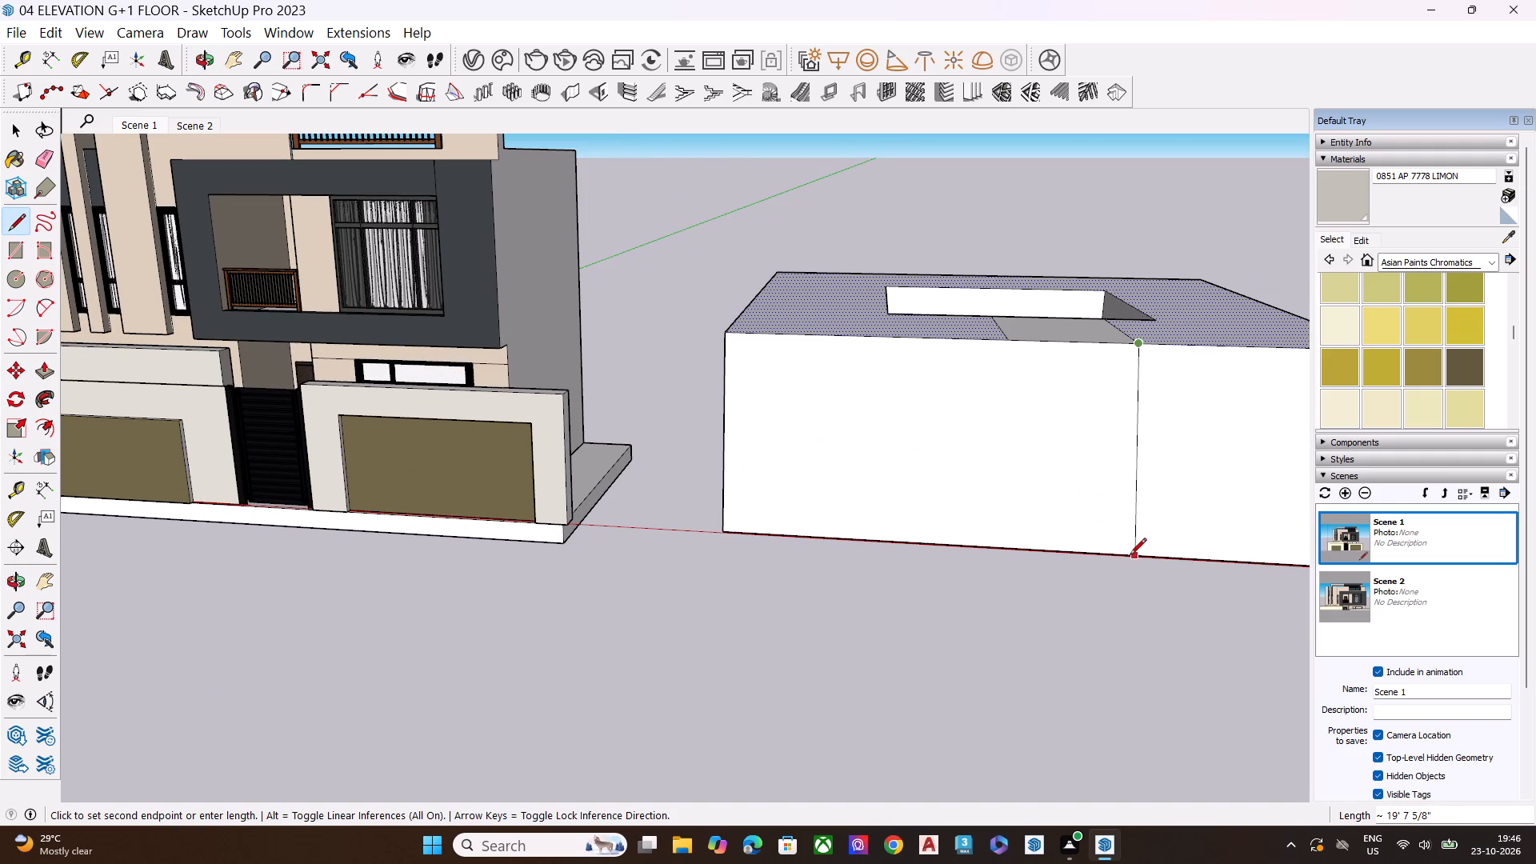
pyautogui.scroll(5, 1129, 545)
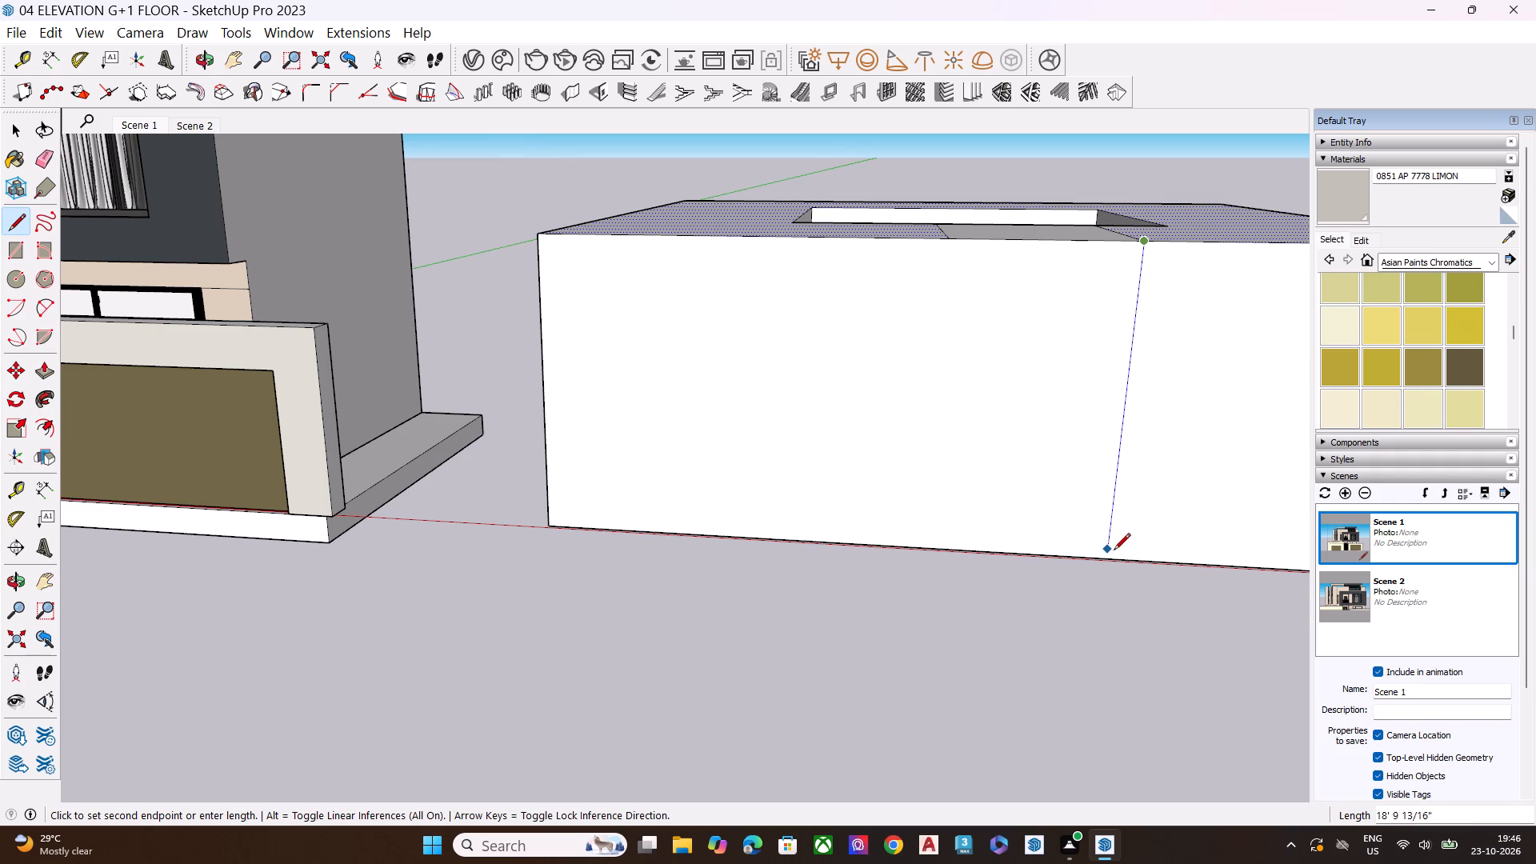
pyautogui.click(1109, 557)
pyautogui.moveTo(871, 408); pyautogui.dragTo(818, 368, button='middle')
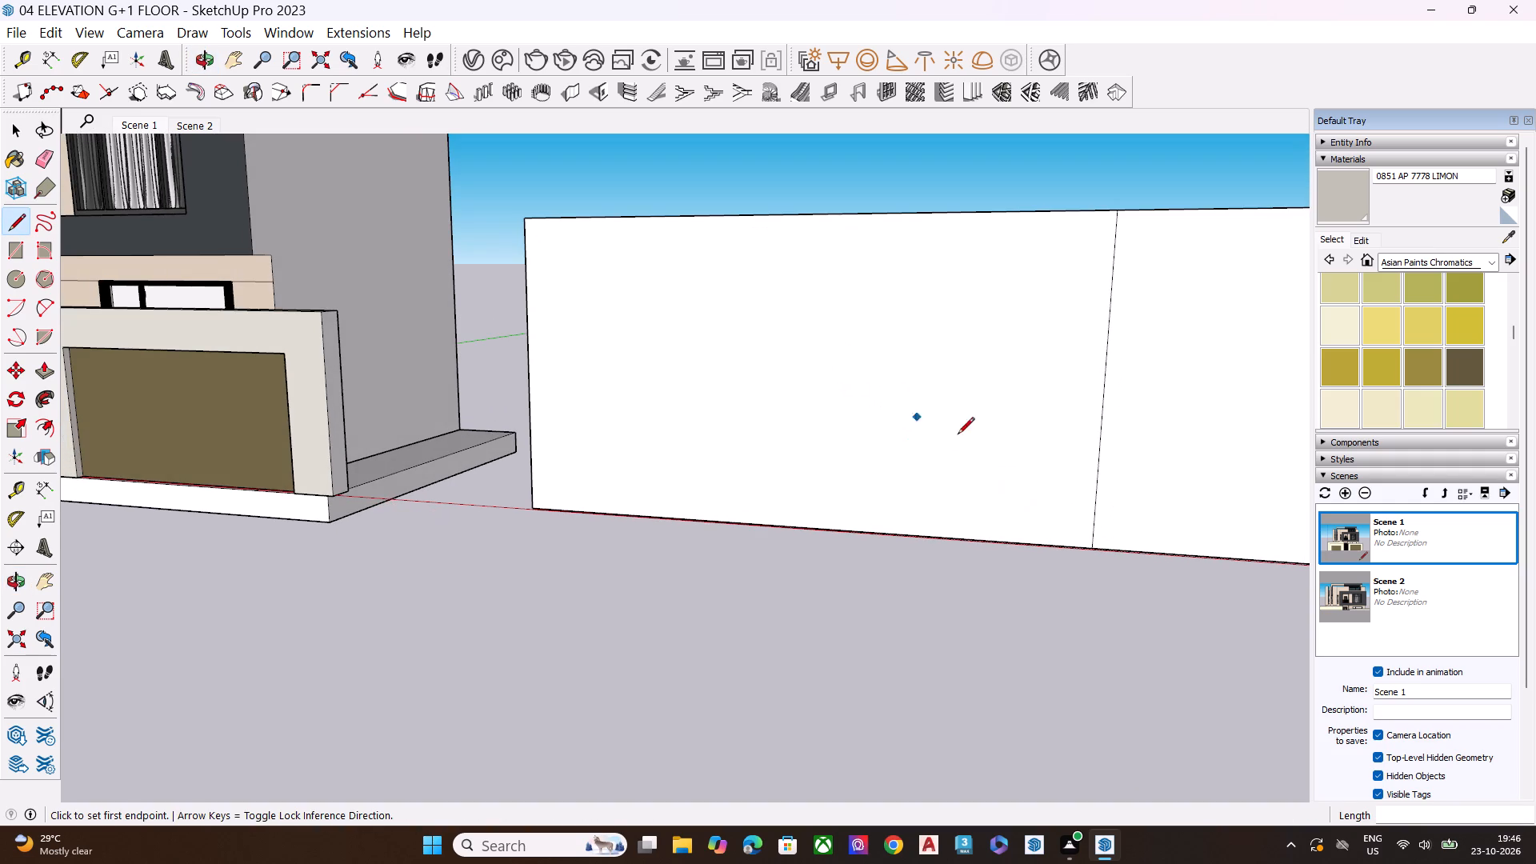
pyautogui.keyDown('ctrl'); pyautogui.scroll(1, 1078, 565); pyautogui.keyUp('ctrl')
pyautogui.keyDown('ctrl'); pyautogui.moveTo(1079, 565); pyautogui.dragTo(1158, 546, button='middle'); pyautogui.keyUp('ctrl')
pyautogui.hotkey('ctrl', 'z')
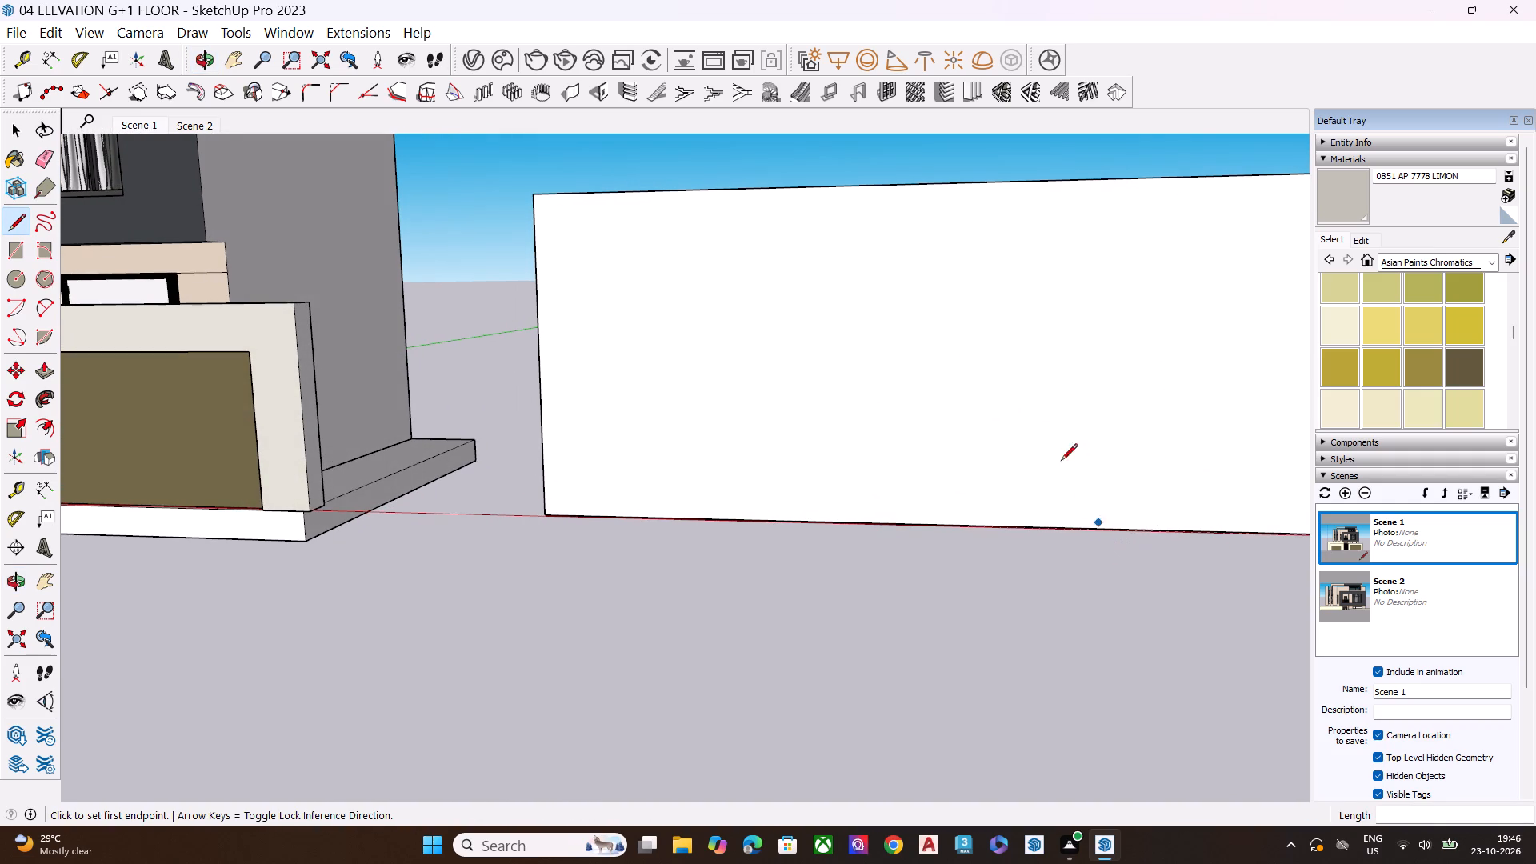
# Draw a vertical line down the front face from the front end of the top line nearer the house to the bottom edge.
pyautogui.scroll(-3, 978, 454)
pyautogui.scroll(2, 978, 458)
pyautogui.scroll(-6, 978, 462)
pyautogui.moveTo(1028, 346); pyautogui.dragTo(1064, 428, button='middle')
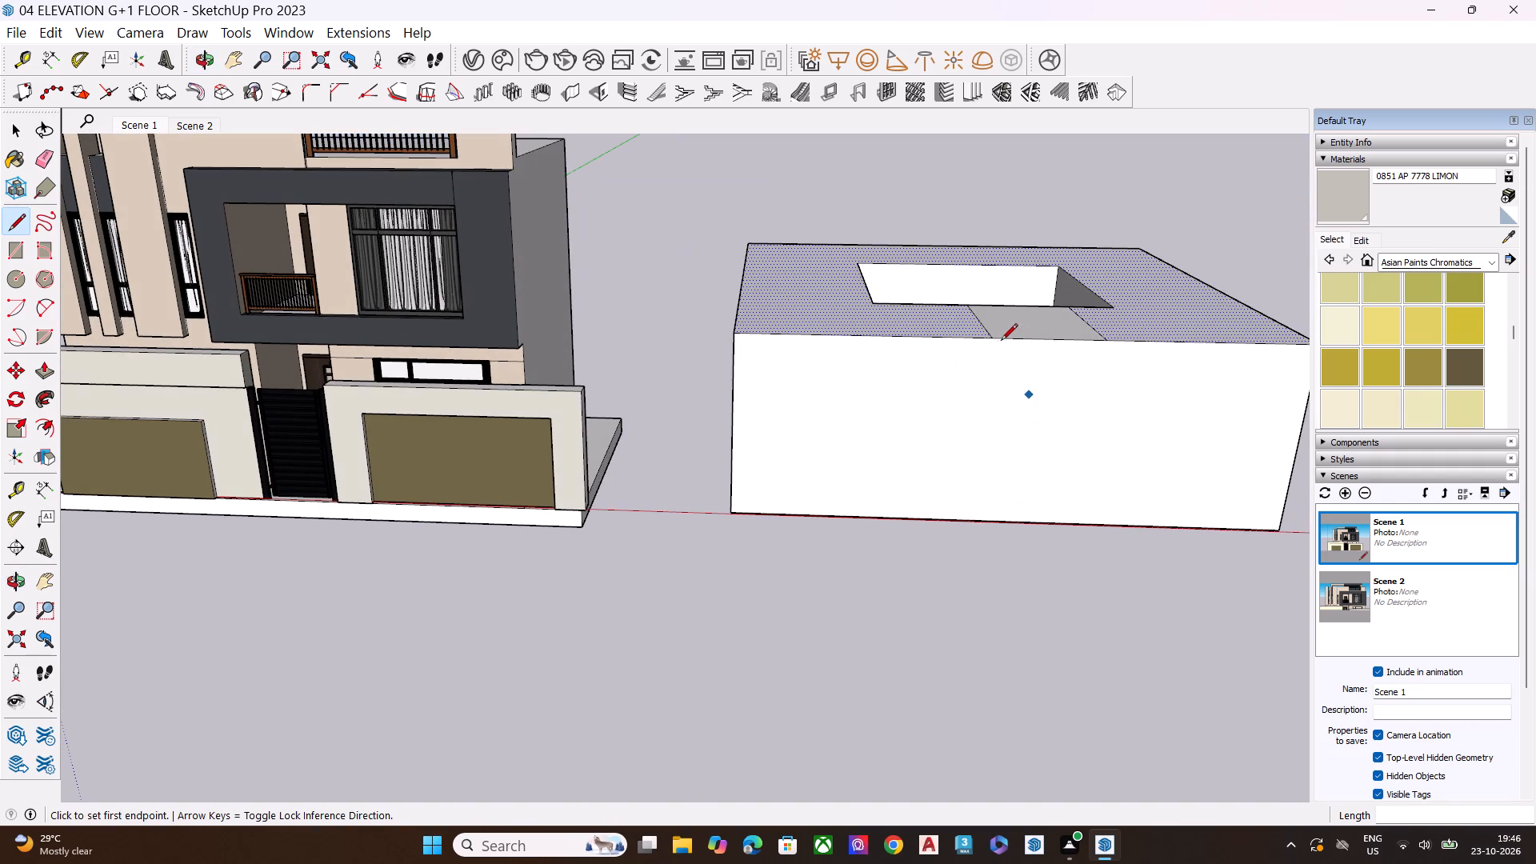
pyautogui.click(990, 343)
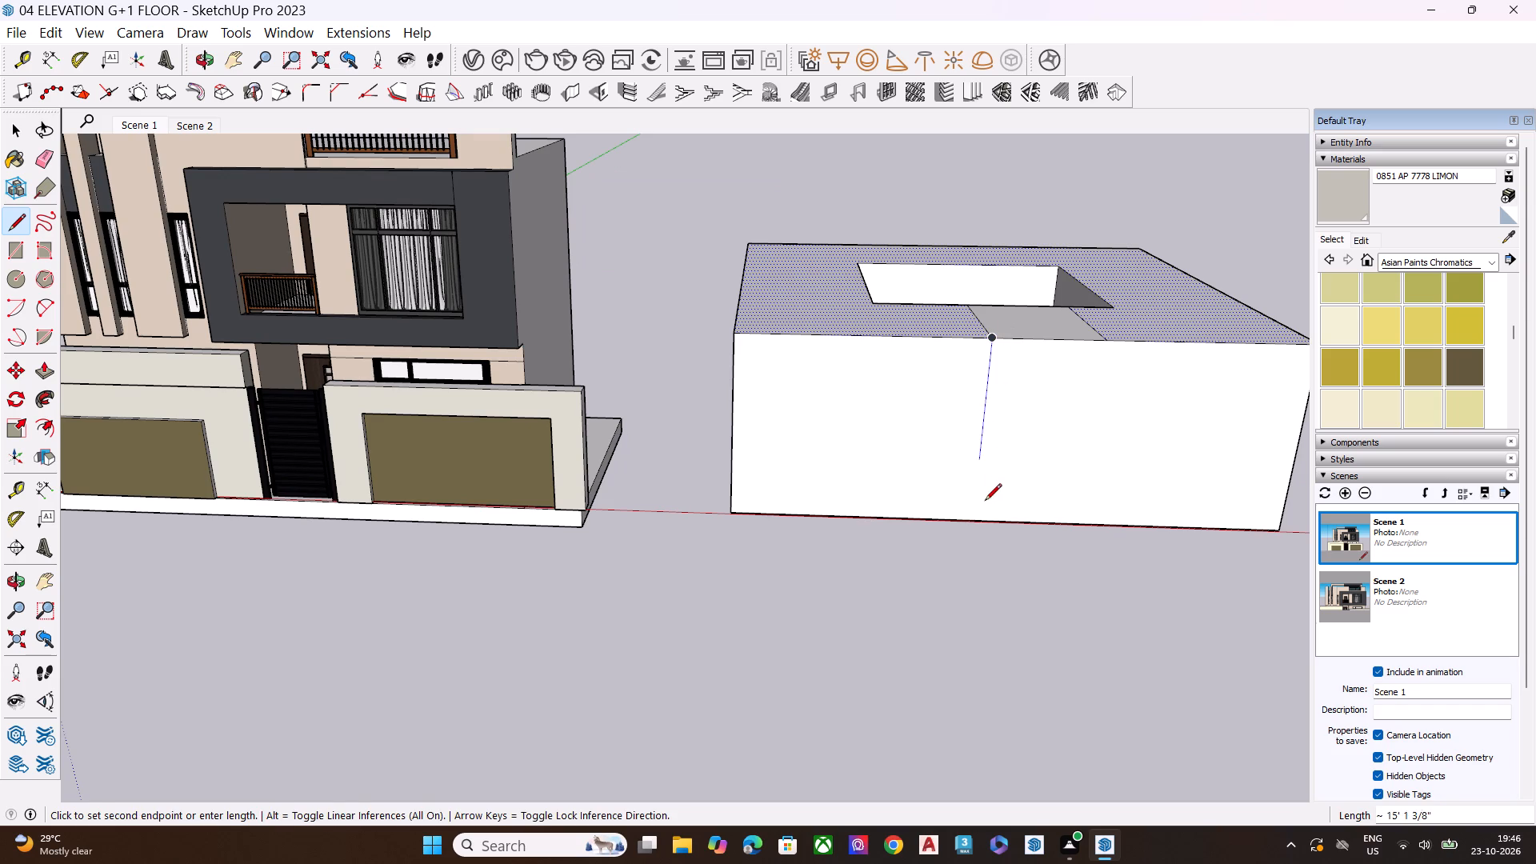
pyautogui.moveTo(984, 503); pyautogui.dragTo(974, 329, button='middle')
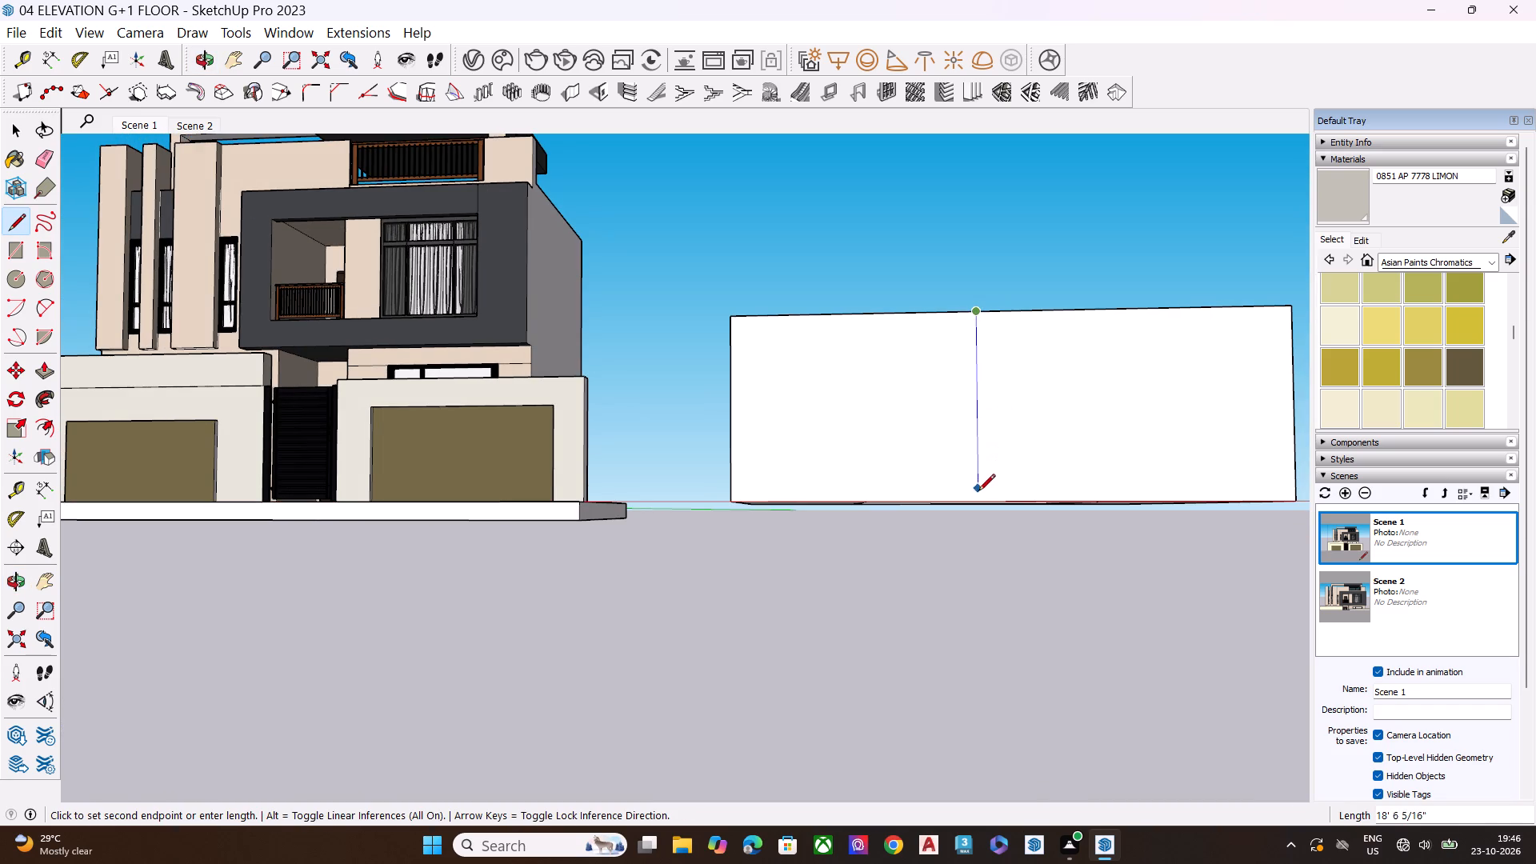
pyautogui.click(978, 502)
pyautogui.press('space')
# Draw a vertical line down the block's front face from the front end of the top line farther from the house to the bottom edge.
pyautogui.moveTo(1048, 356); pyautogui.dragTo(1042, 503, button='middle')
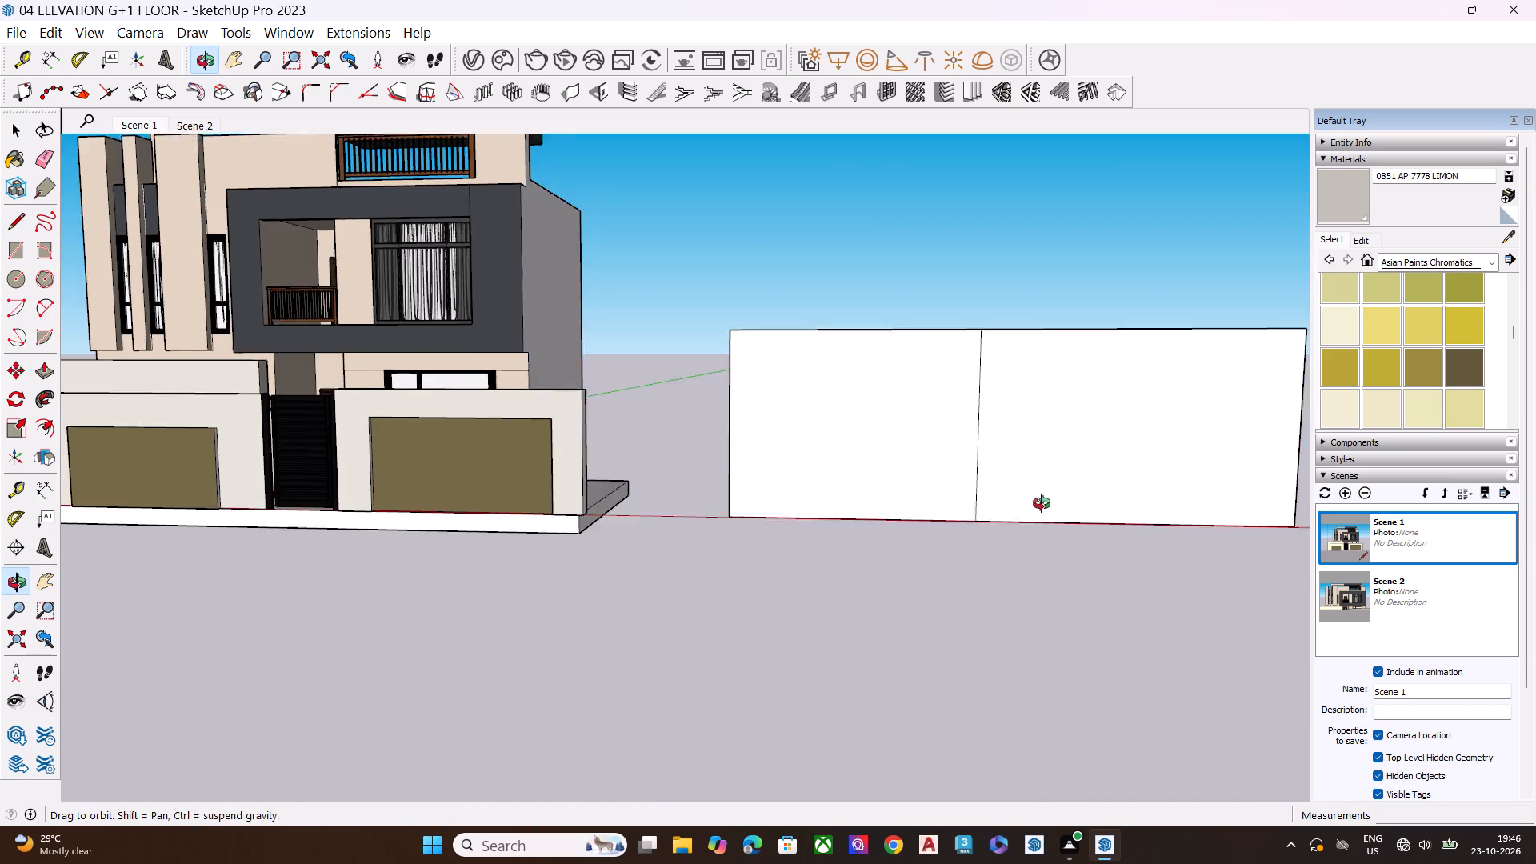
pyautogui.moveTo(1042, 503); pyautogui.dragTo(1044, 516, button='middle')
pyautogui.scroll(4, 1061, 469)
pyautogui.press('l')
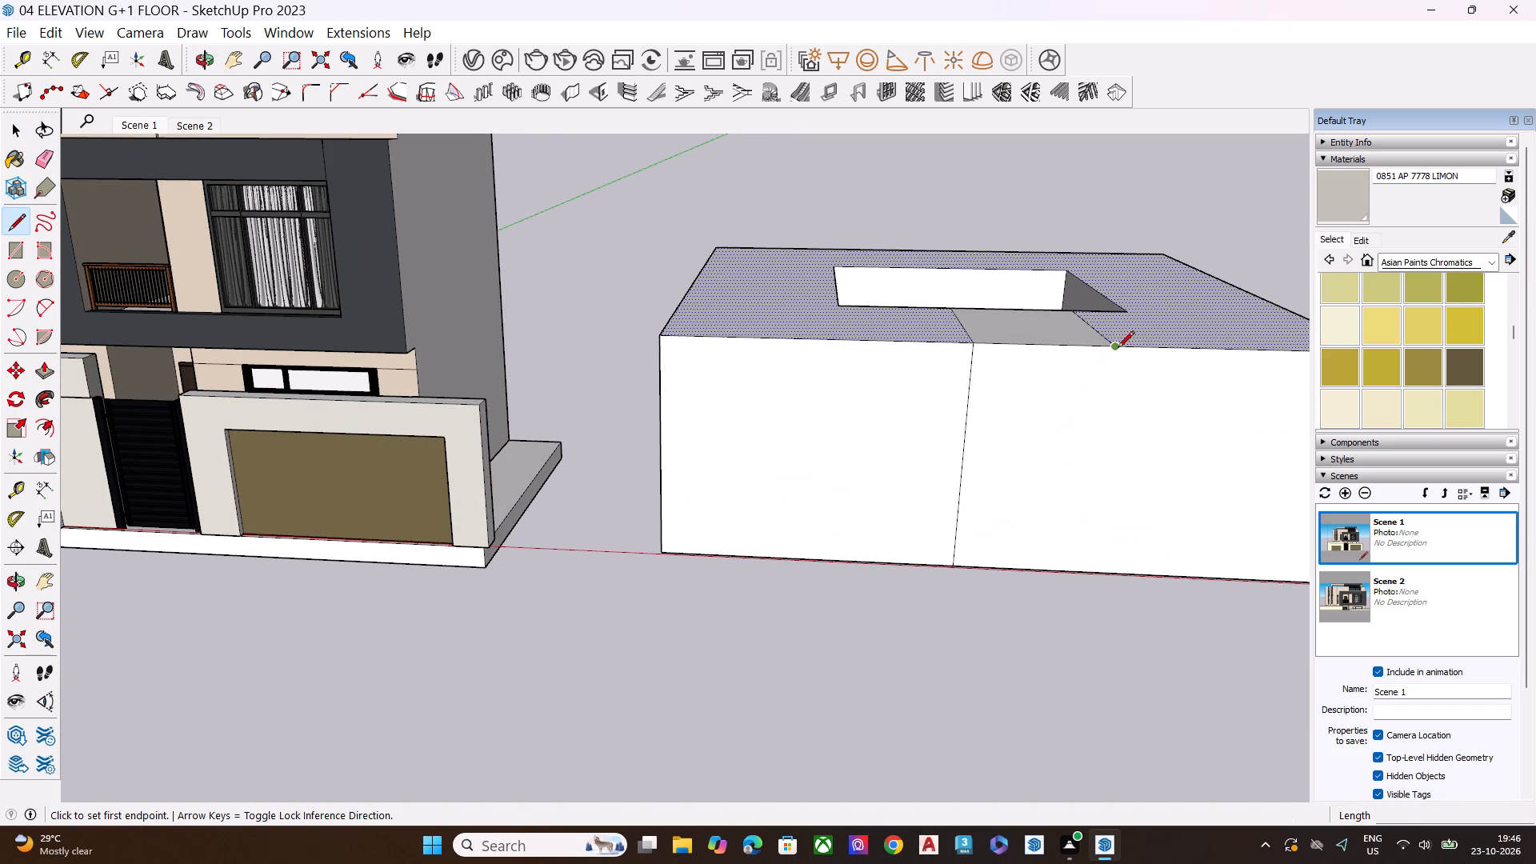
pyautogui.click(1118, 349)
pyautogui.moveTo(1110, 514); pyautogui.dragTo(1093, 336, button='middle')
pyautogui.click(1094, 522)
pyautogui.press('space')
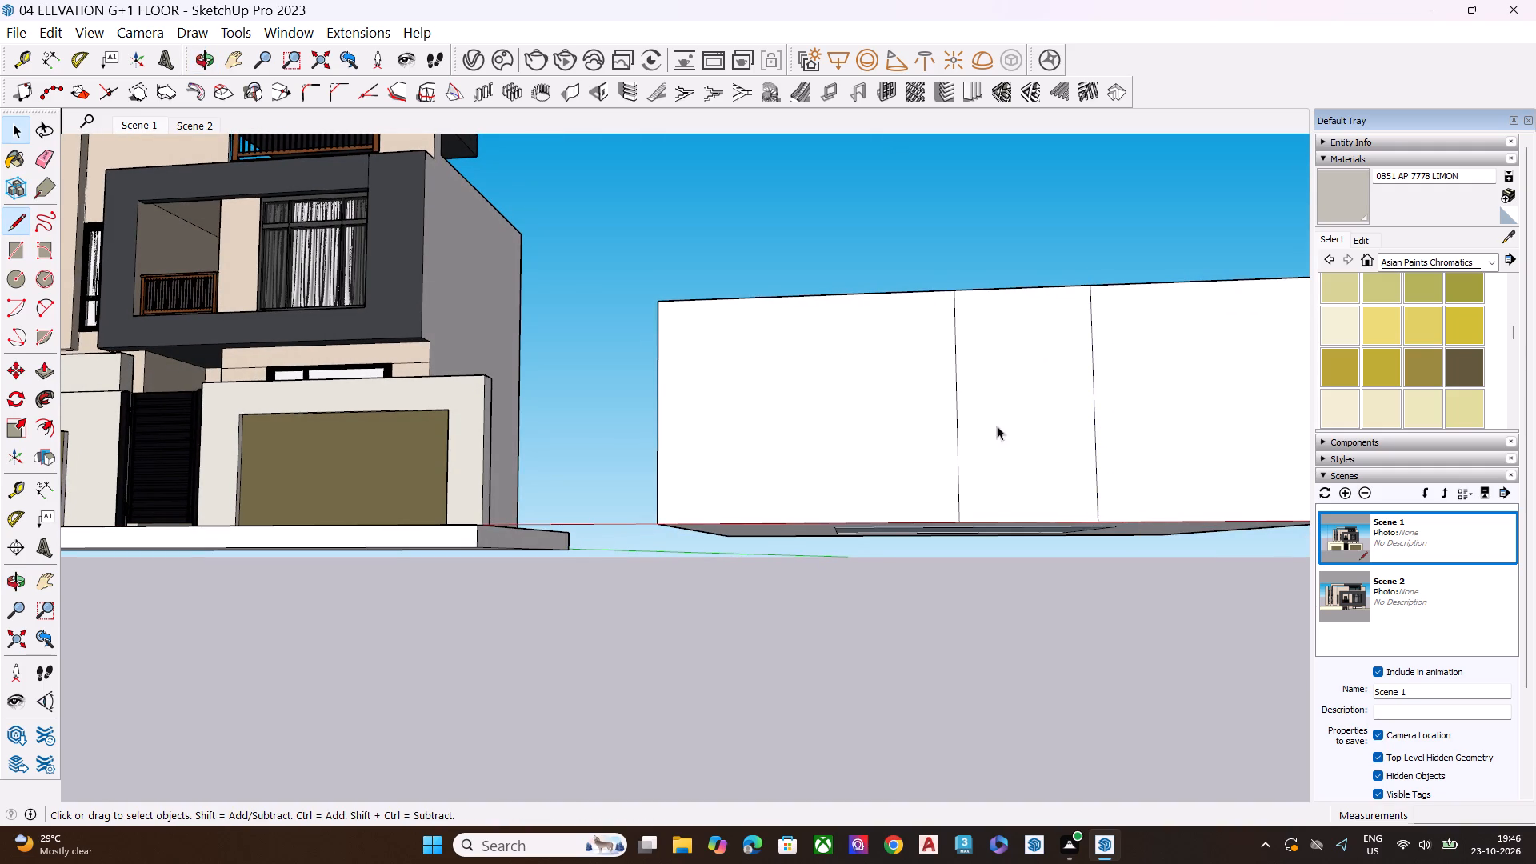
# Push the front strip between the two vertical lines part of the way back toward the central opening.
pyautogui.scroll(1, 988, 375)
pyautogui.click(988, 375)
pyautogui.moveTo(1042, 325); pyautogui.dragTo(936, 590, button='middle')
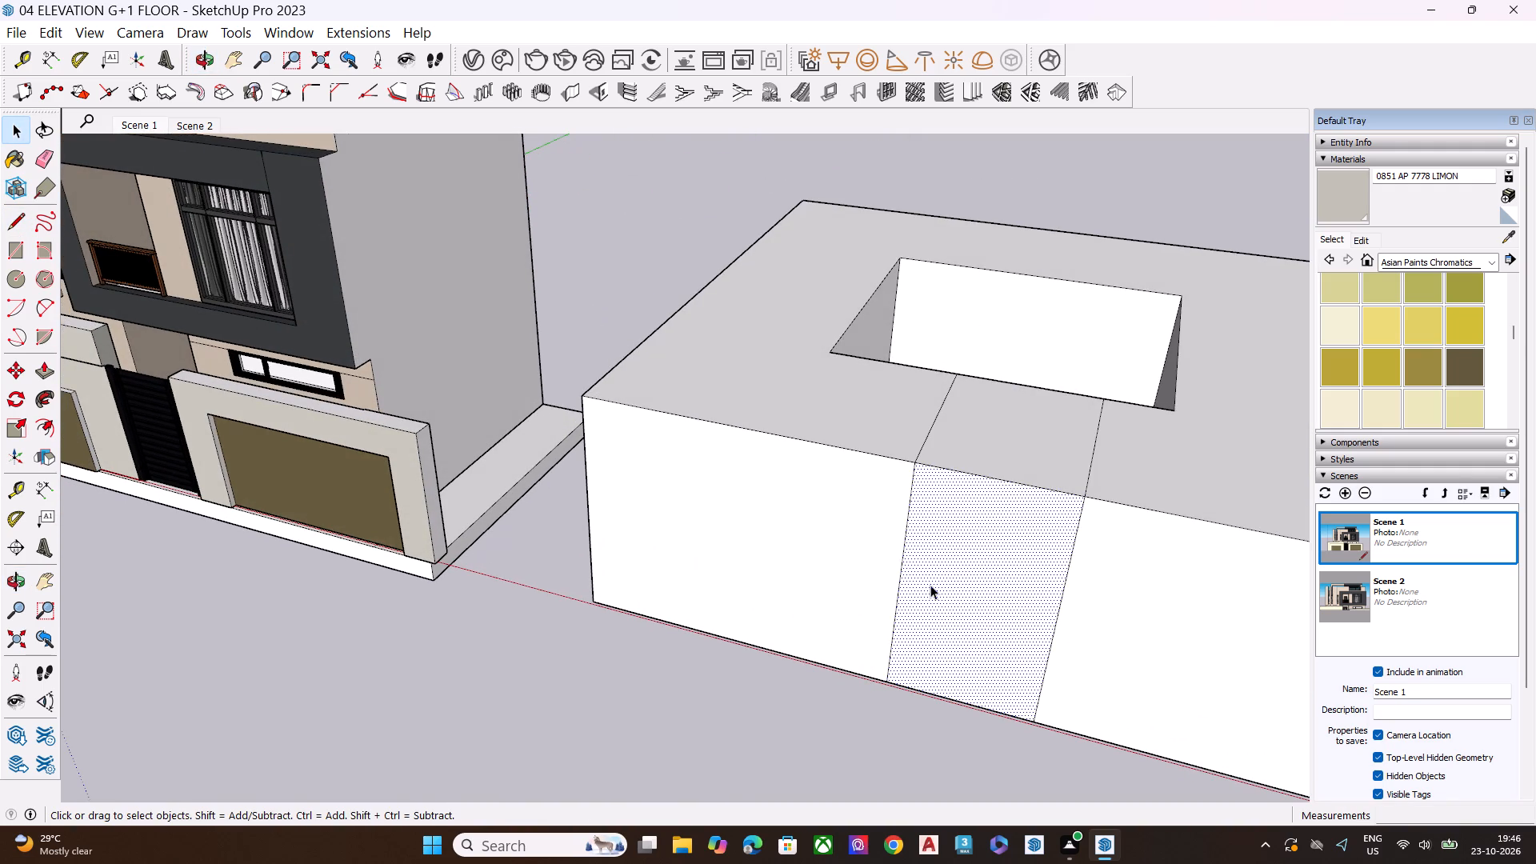
pyautogui.press('p')
pyautogui.click(947, 570)
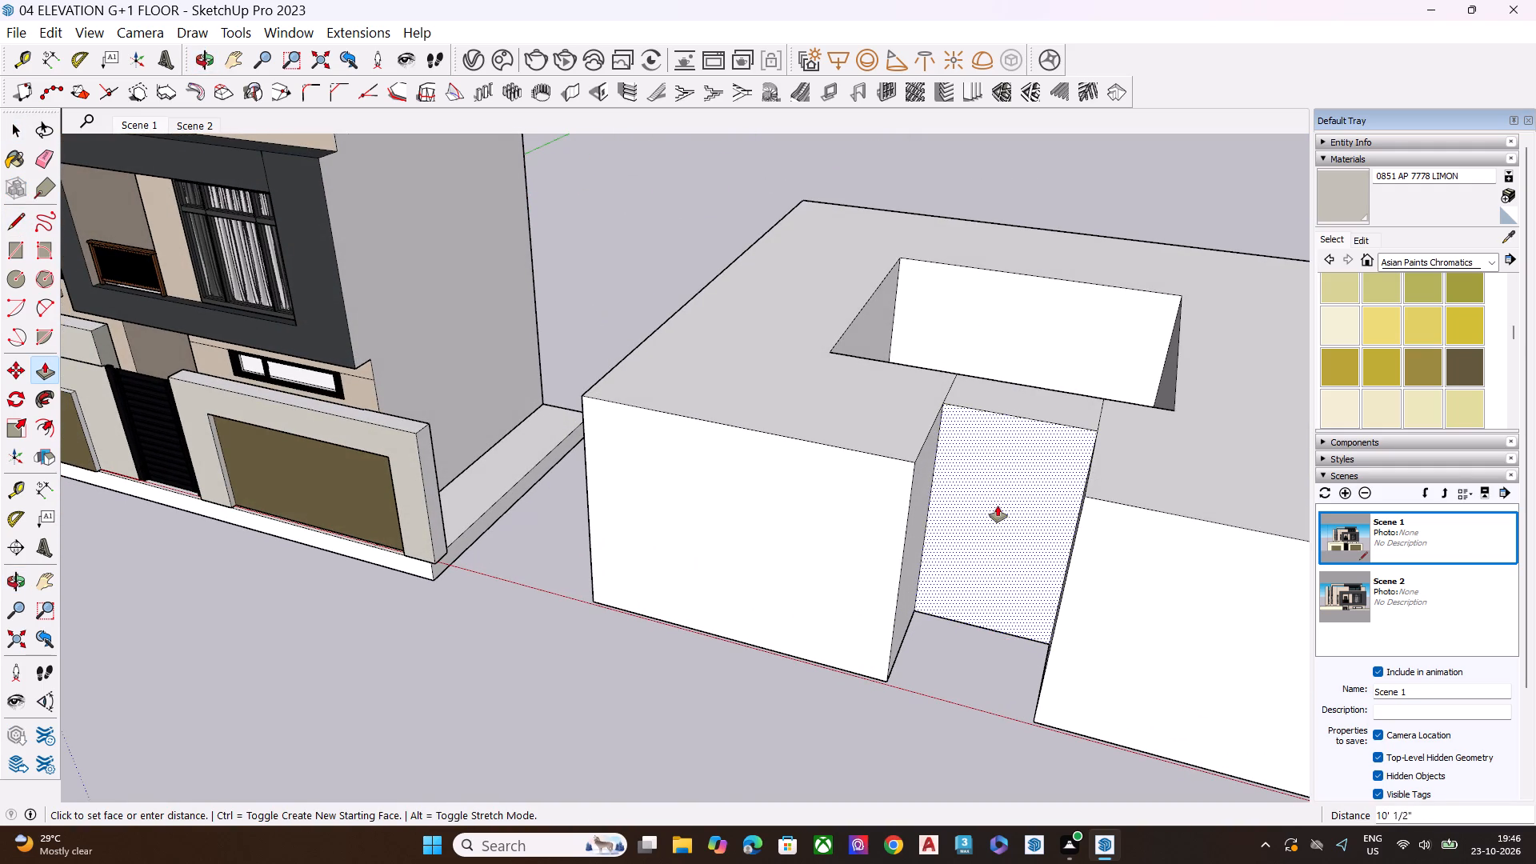
pyautogui.click(984, 526)
pyautogui.press('space')
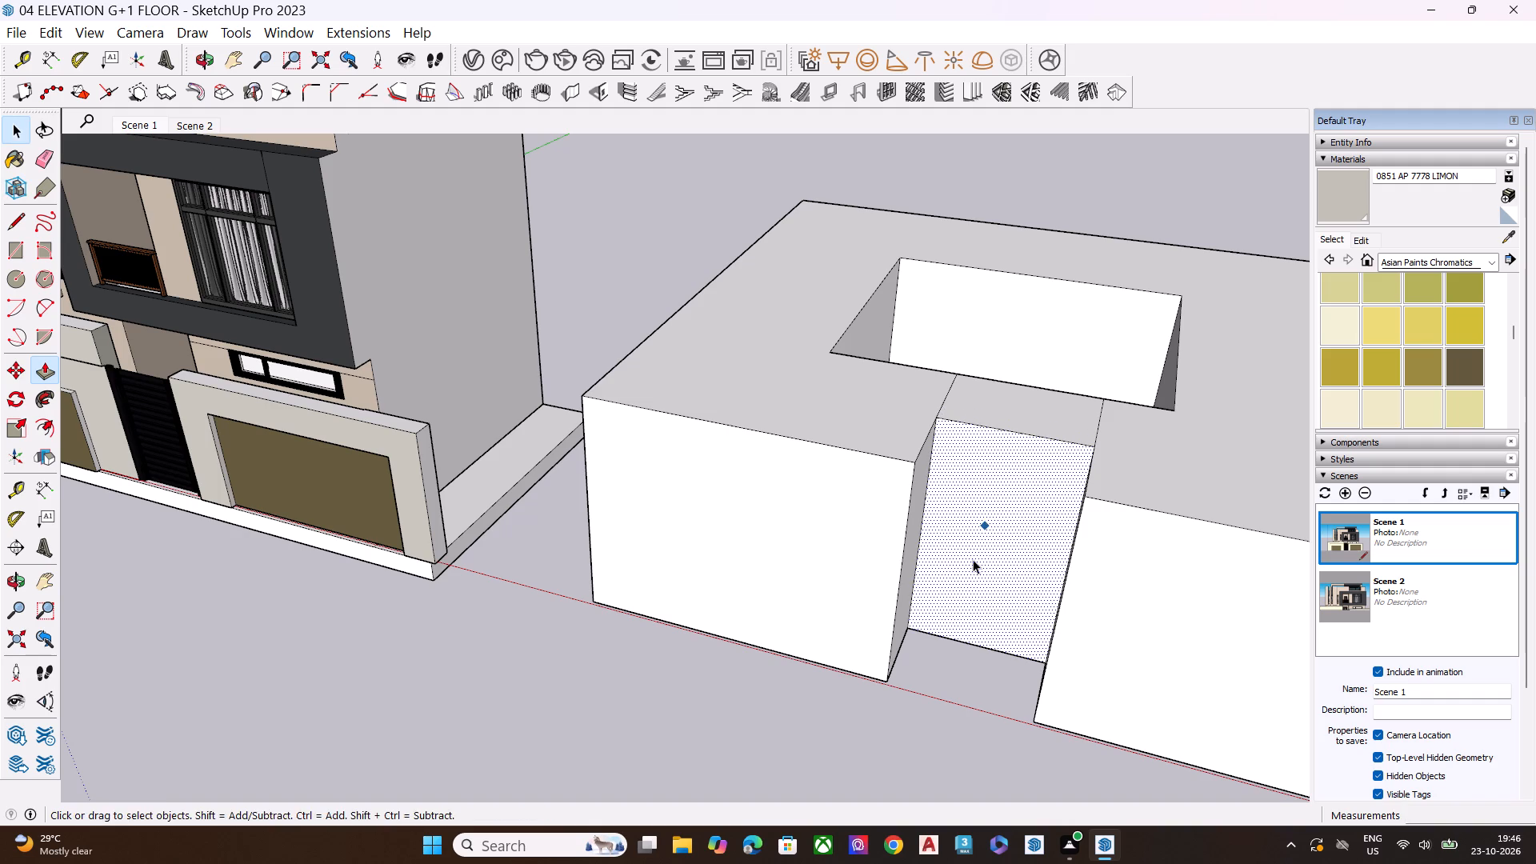
# Offset the recessed strip's outline inward by about 1' 7" to form an inner rectangle.
pyautogui.moveTo(982, 565); pyautogui.dragTo(1067, 469, button='middle')
pyautogui.scroll(5, 1066, 470)
pyautogui.scroll(-1, 1045, 474)
pyautogui.scroll(1, 1045, 474)
pyautogui.click(1006, 494)
pyautogui.scroll(-1, 997, 533)
pyautogui.moveTo(997, 533); pyautogui.dragTo(944, 498, button='middle')
pyautogui.press('d')
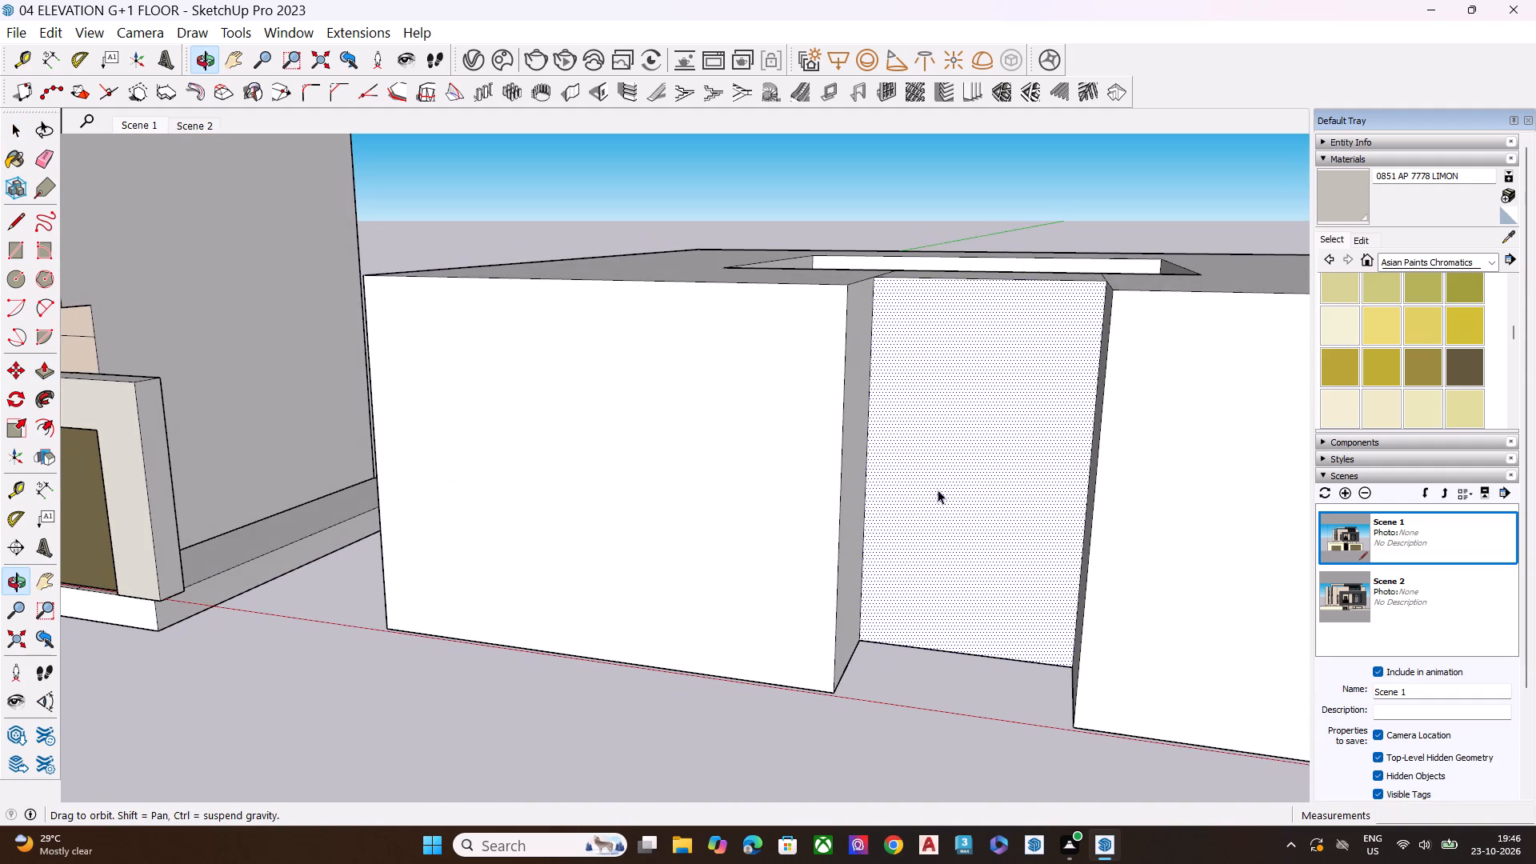
pyautogui.press('f')
pyautogui.click(967, 458)
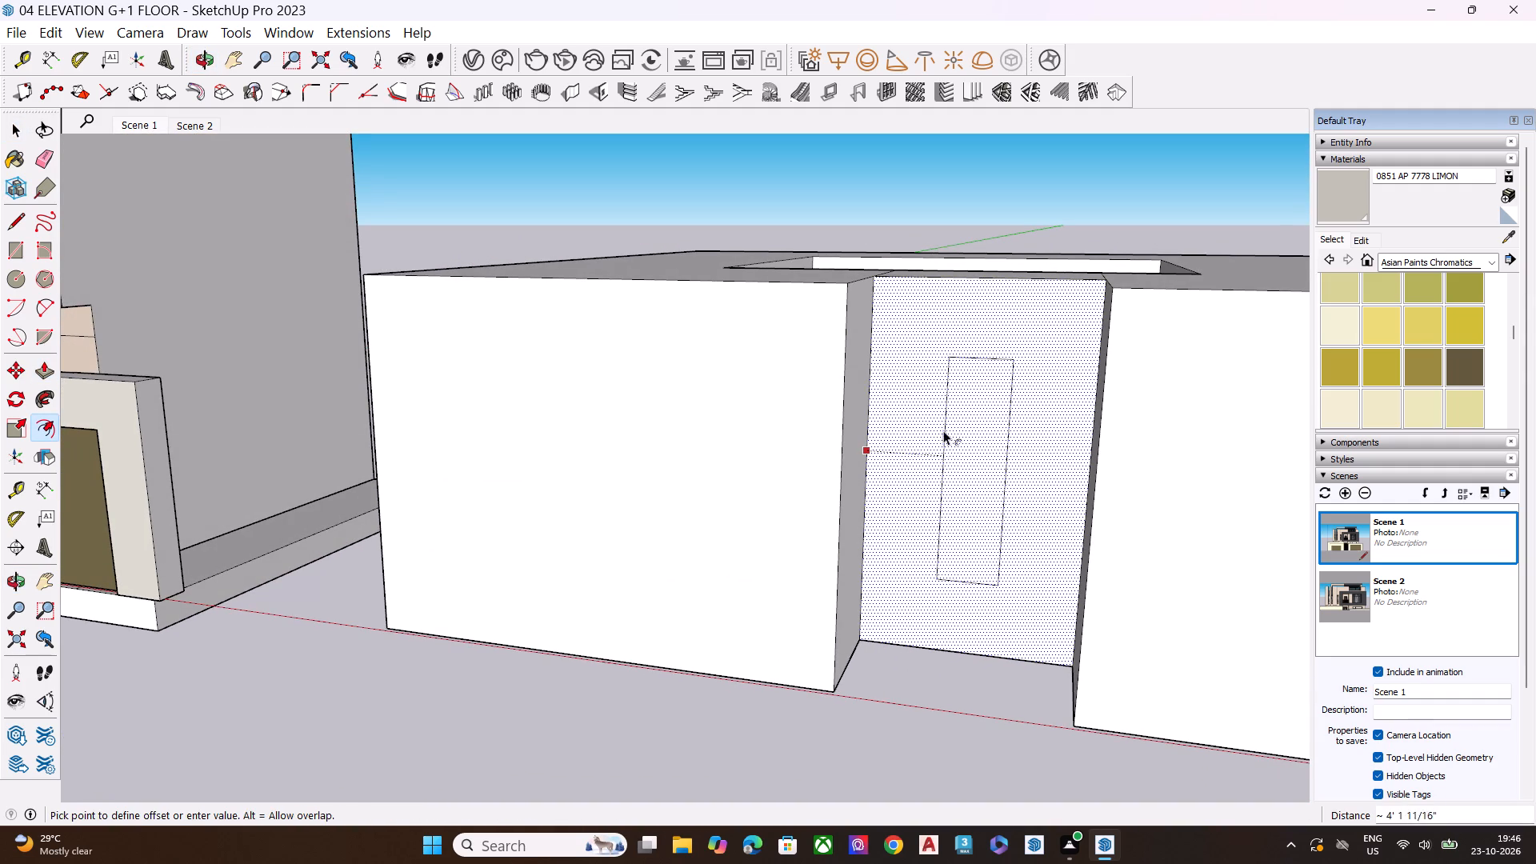
pyautogui.click(901, 367)
pyautogui.press('space')
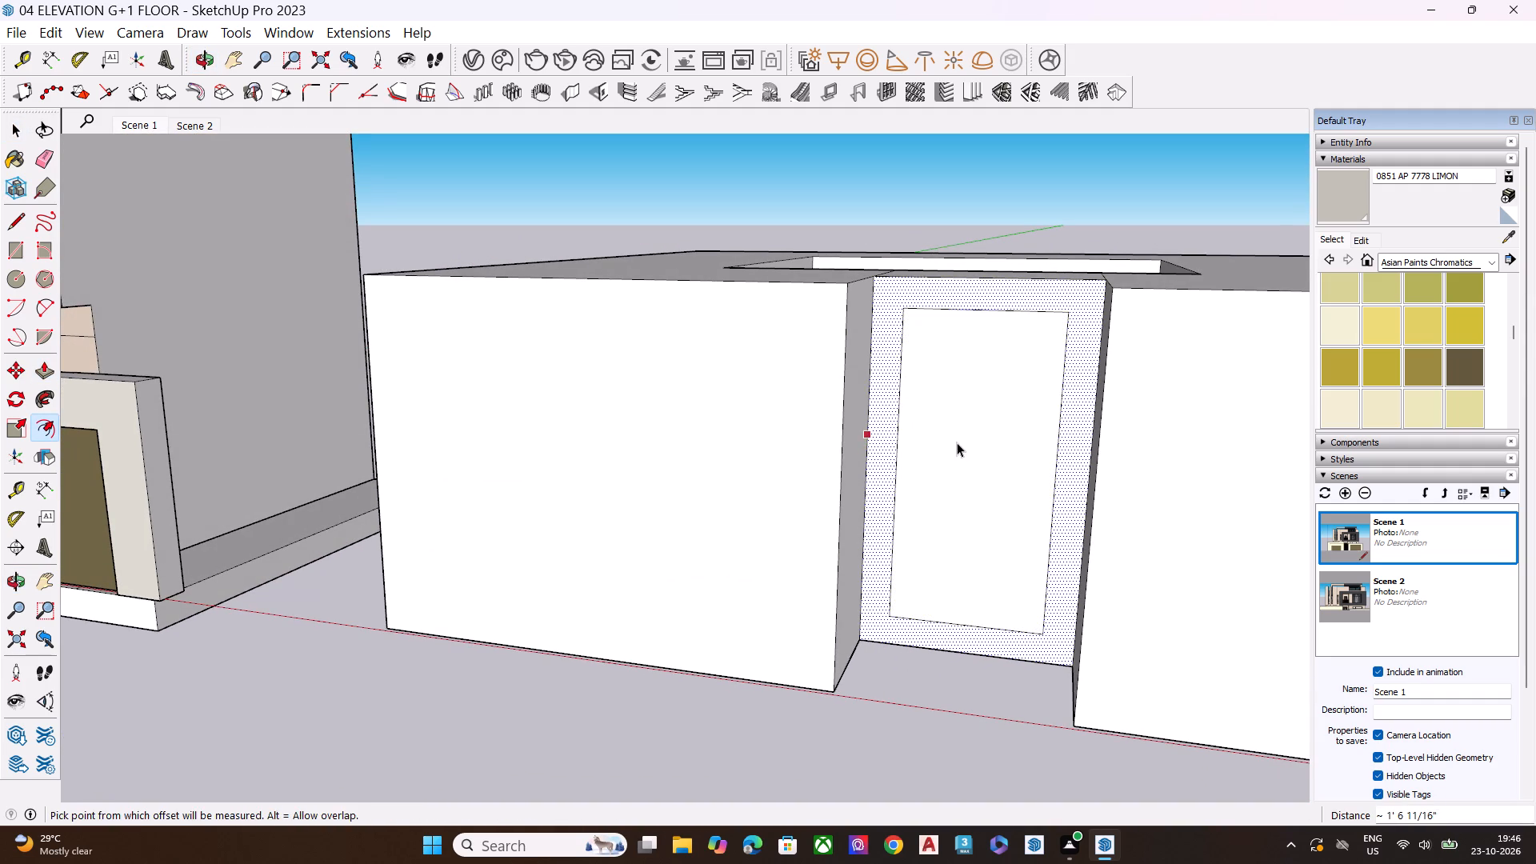
# Scale the inner rectangle downward by about 1.09 so its lower edge meets the recessed face's bottom edge.
pyautogui.doubleClick(957, 442)
pyautogui.doubleClick(959, 446)
pyautogui.tripleClick(959, 446)
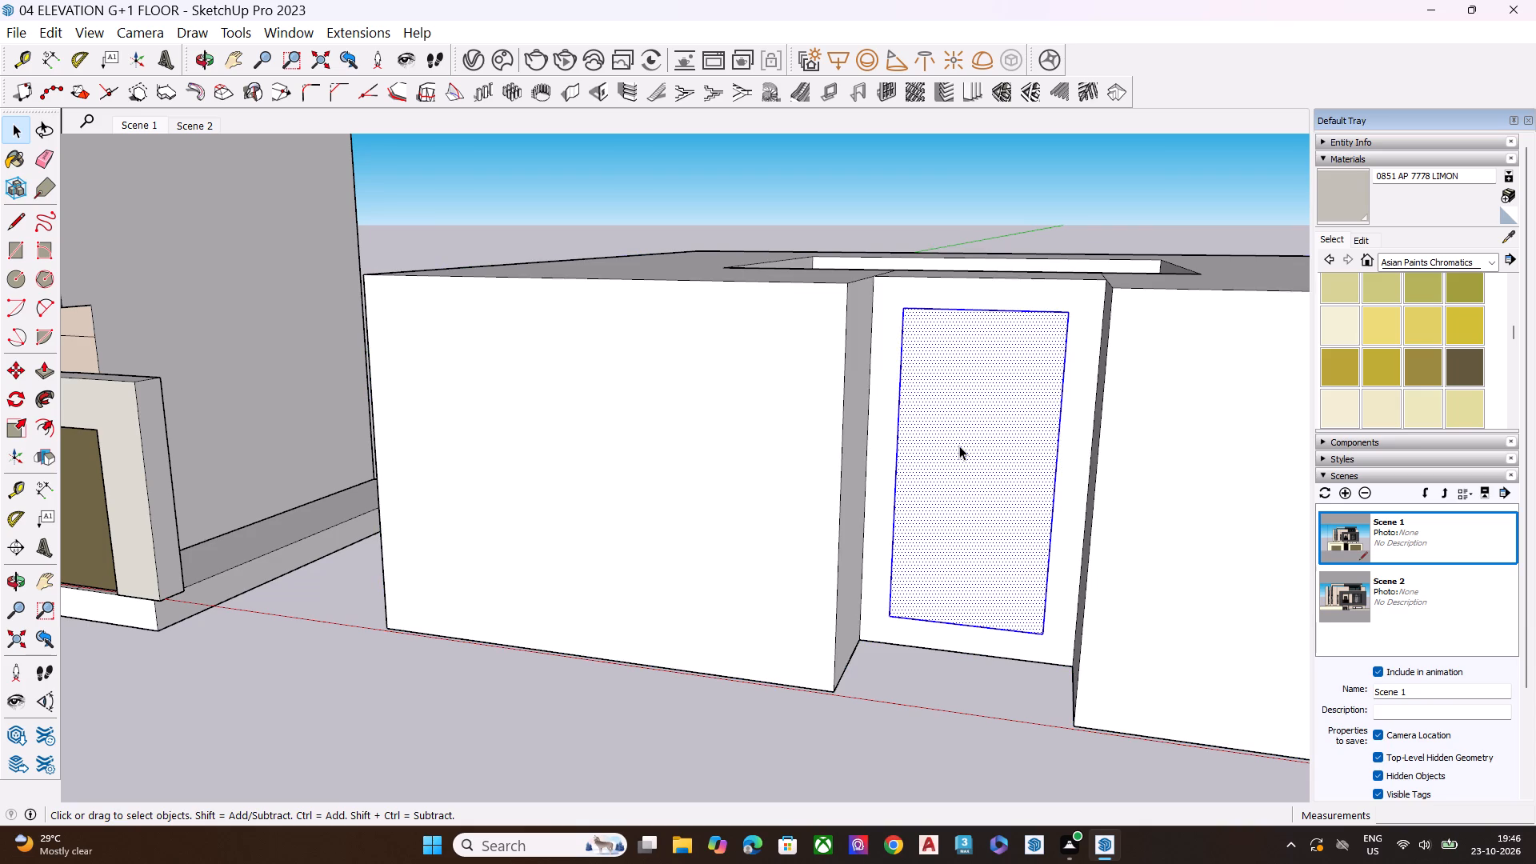
pyautogui.tripleClick(959, 446)
pyautogui.click(1042, 234)
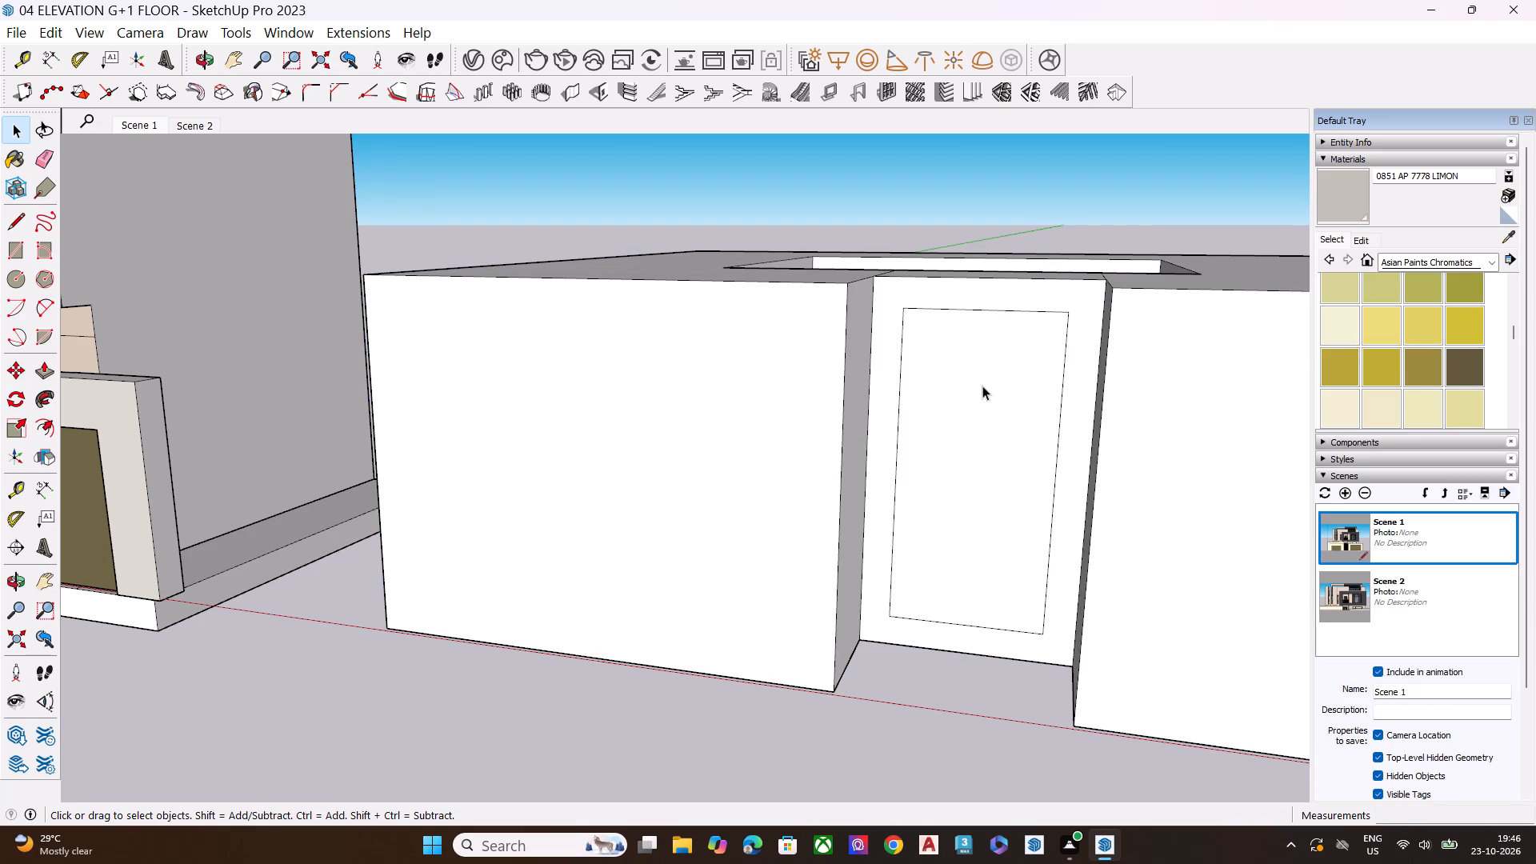
pyautogui.doubleClick(982, 386)
pyautogui.press('s')
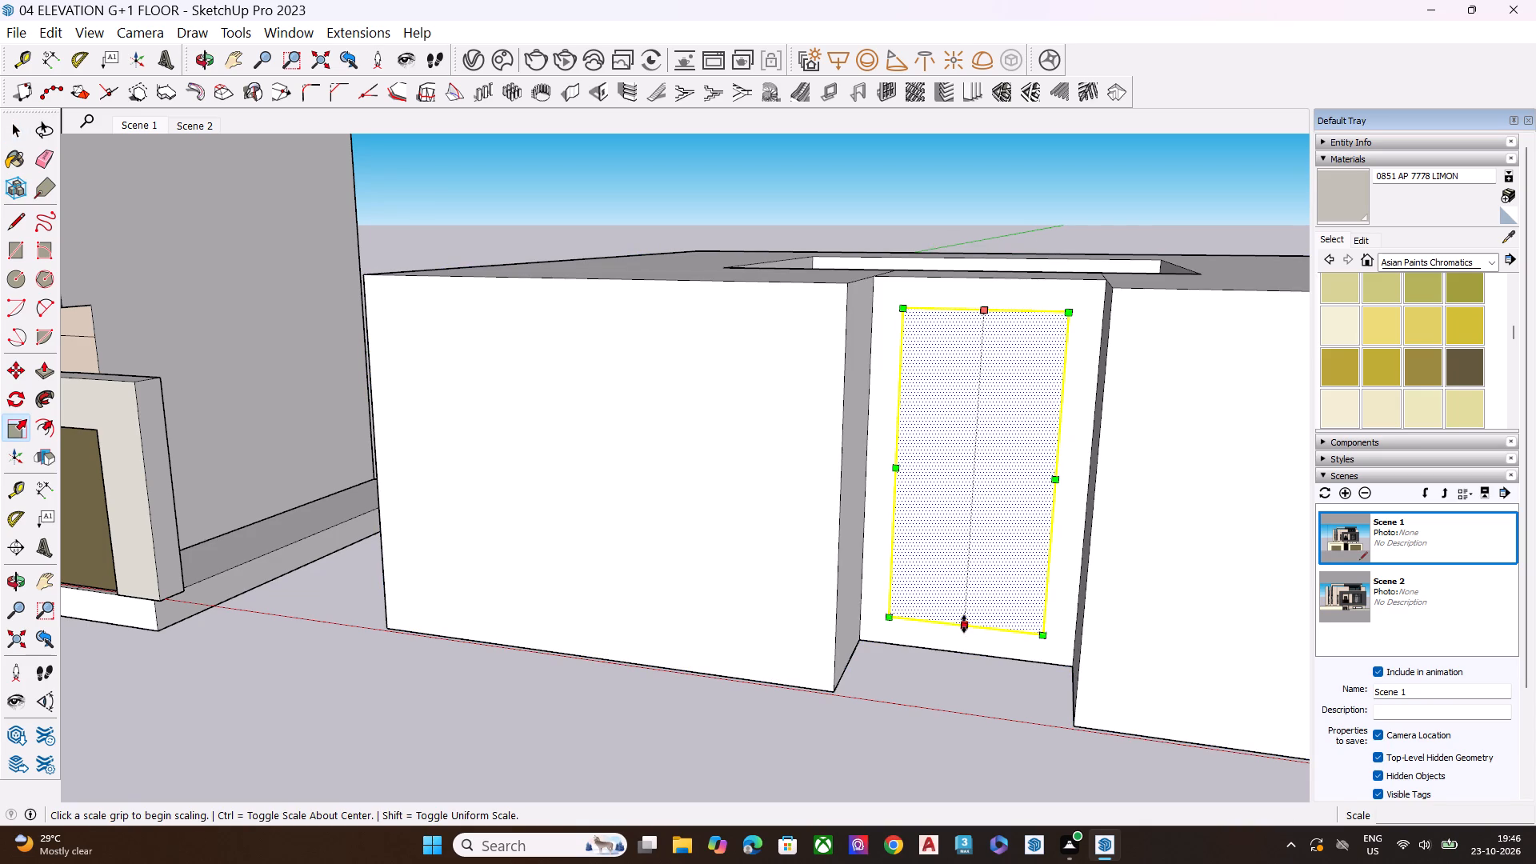
pyautogui.click(962, 626)
pyautogui.click(959, 650)
pyautogui.press('space')
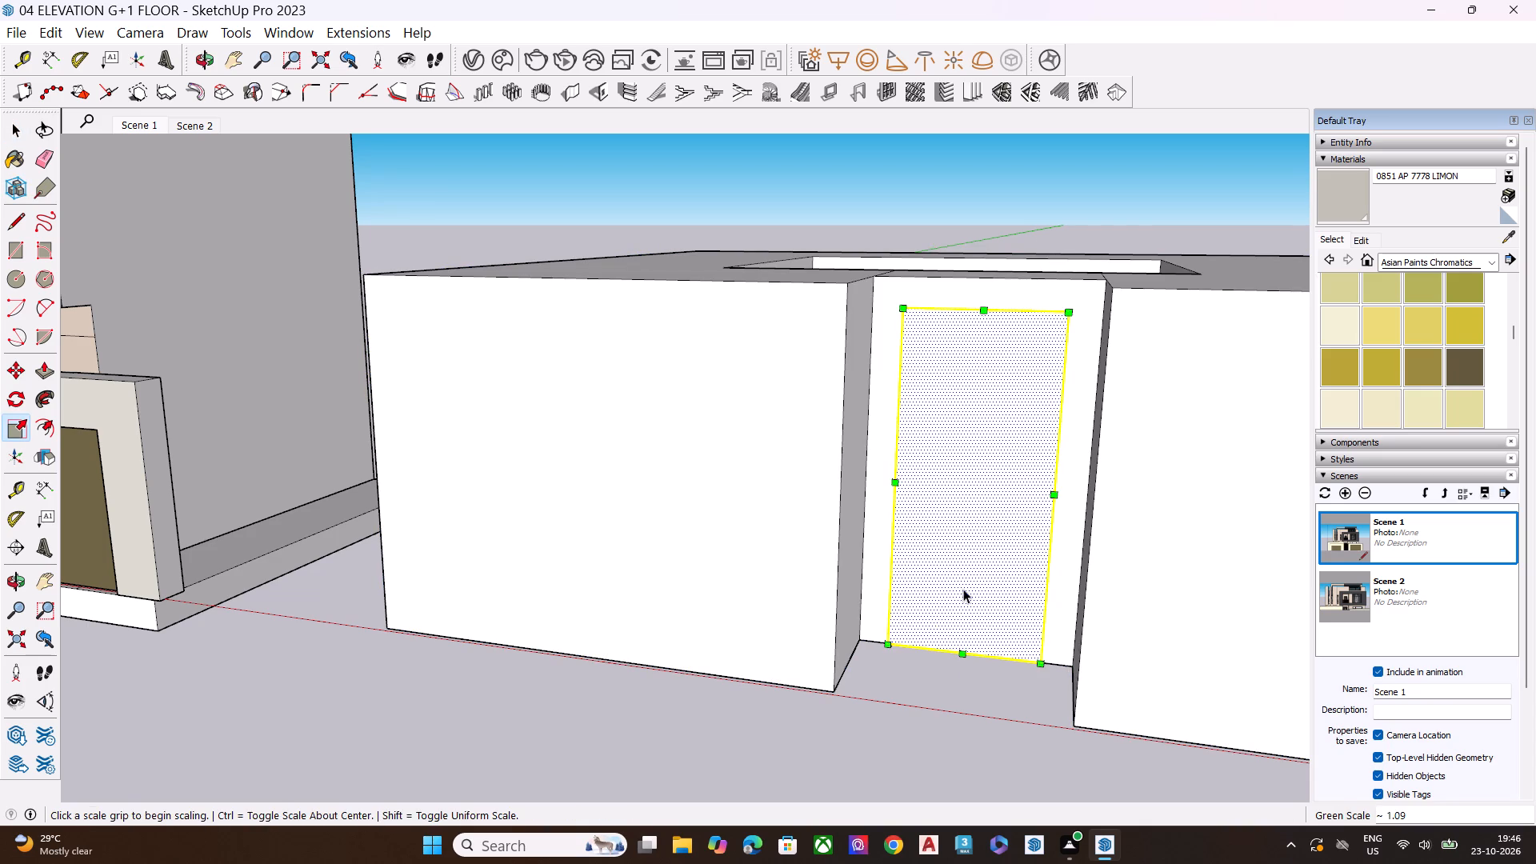
# Push the inner rectangle back through the wall to cut a doorway into the central opening.
pyautogui.click(963, 589)
pyautogui.press('p')
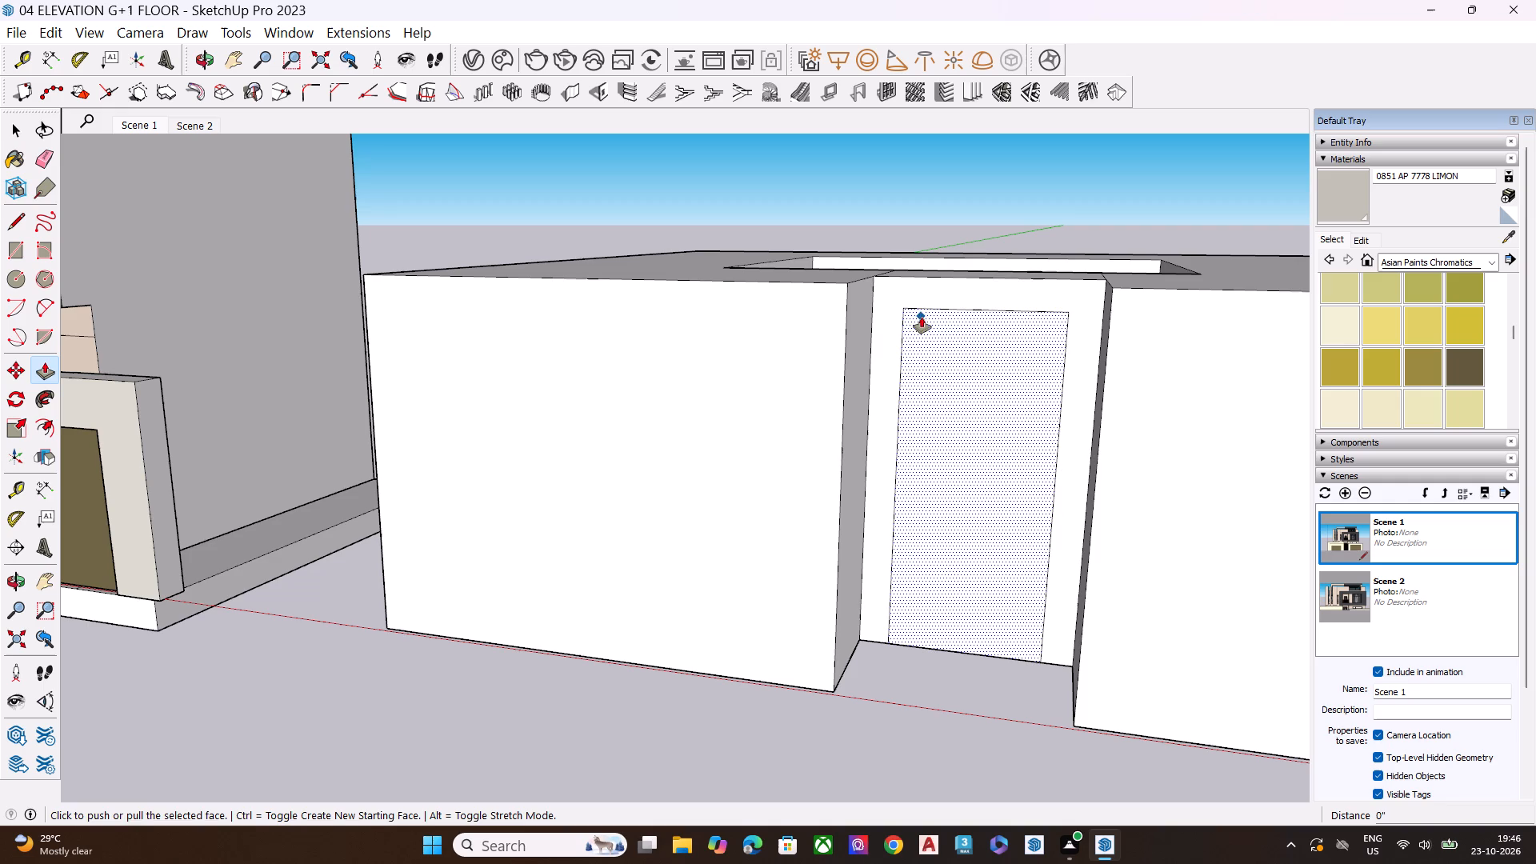
pyautogui.click(922, 317)
pyautogui.click(989, 328)
pyautogui.press('space')
# Examine the doorway cut and the central opening from above and below the block.
pyautogui.scroll(-2, 917, 465)
pyautogui.scroll(2, 917, 467)
pyautogui.scroll(-4, 917, 470)
pyautogui.moveTo(974, 383); pyautogui.dragTo(607, 574, button='middle')
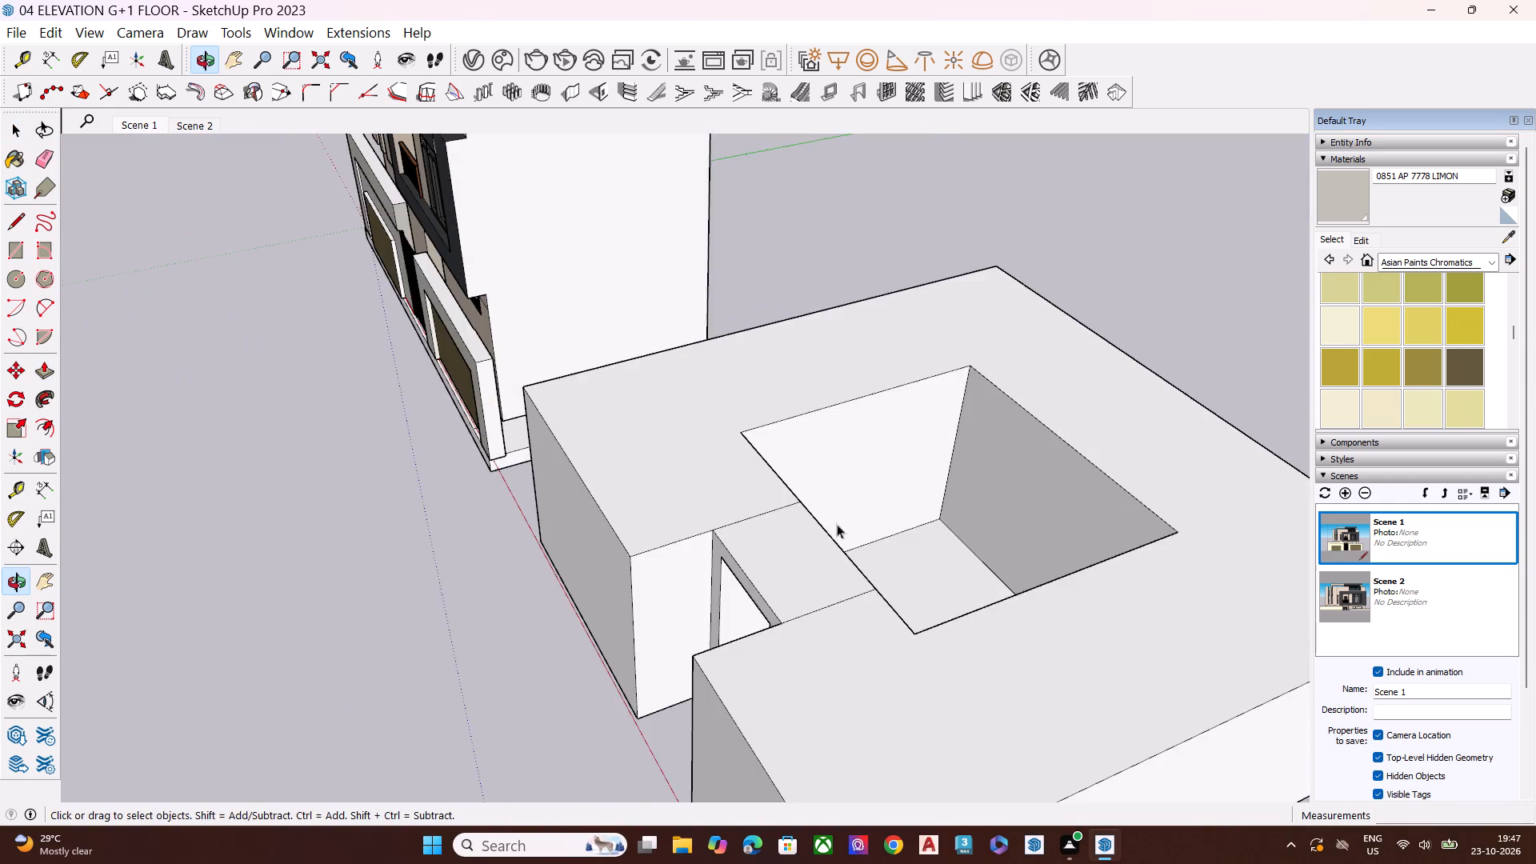
pyautogui.moveTo(914, 519); pyautogui.dragTo(677, 570, button='middle')
pyautogui.moveTo(614, 634); pyautogui.dragTo(1077, 508, button='middle')
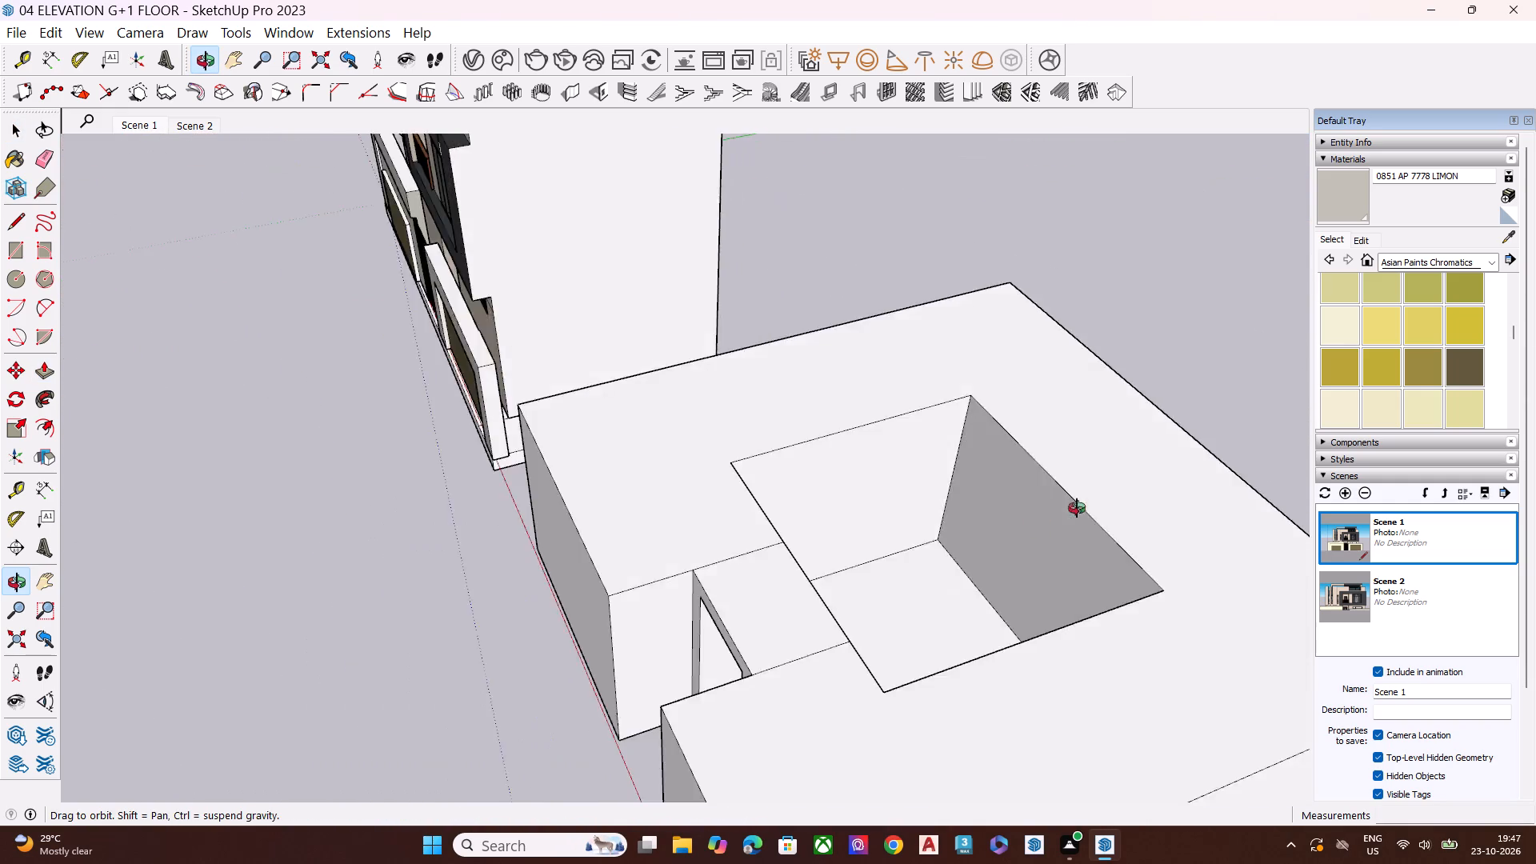
pyautogui.moveTo(1077, 508); pyautogui.dragTo(1117, 481, button='middle')
pyautogui.moveTo(1024, 567); pyautogui.dragTo(1151, 399, button='middle')
pyautogui.moveTo(1078, 455); pyautogui.dragTo(944, 410, button='middle')
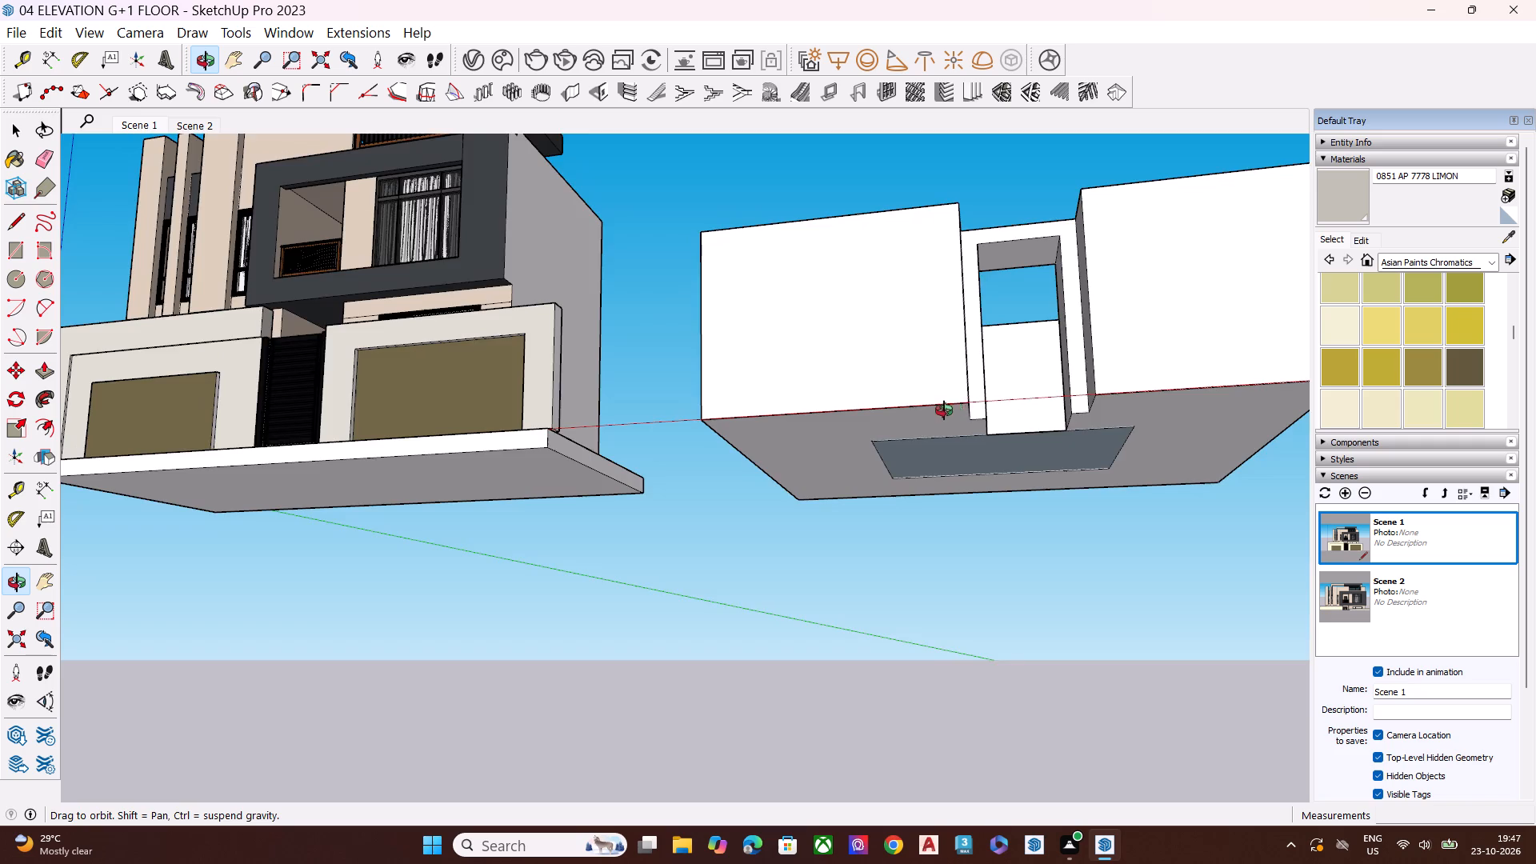
pyautogui.moveTo(944, 410); pyautogui.dragTo(882, 492, button='middle')
# Draw a horizontal line just below the top edge across each front face on both sides of the passage.
pyautogui.press('l')
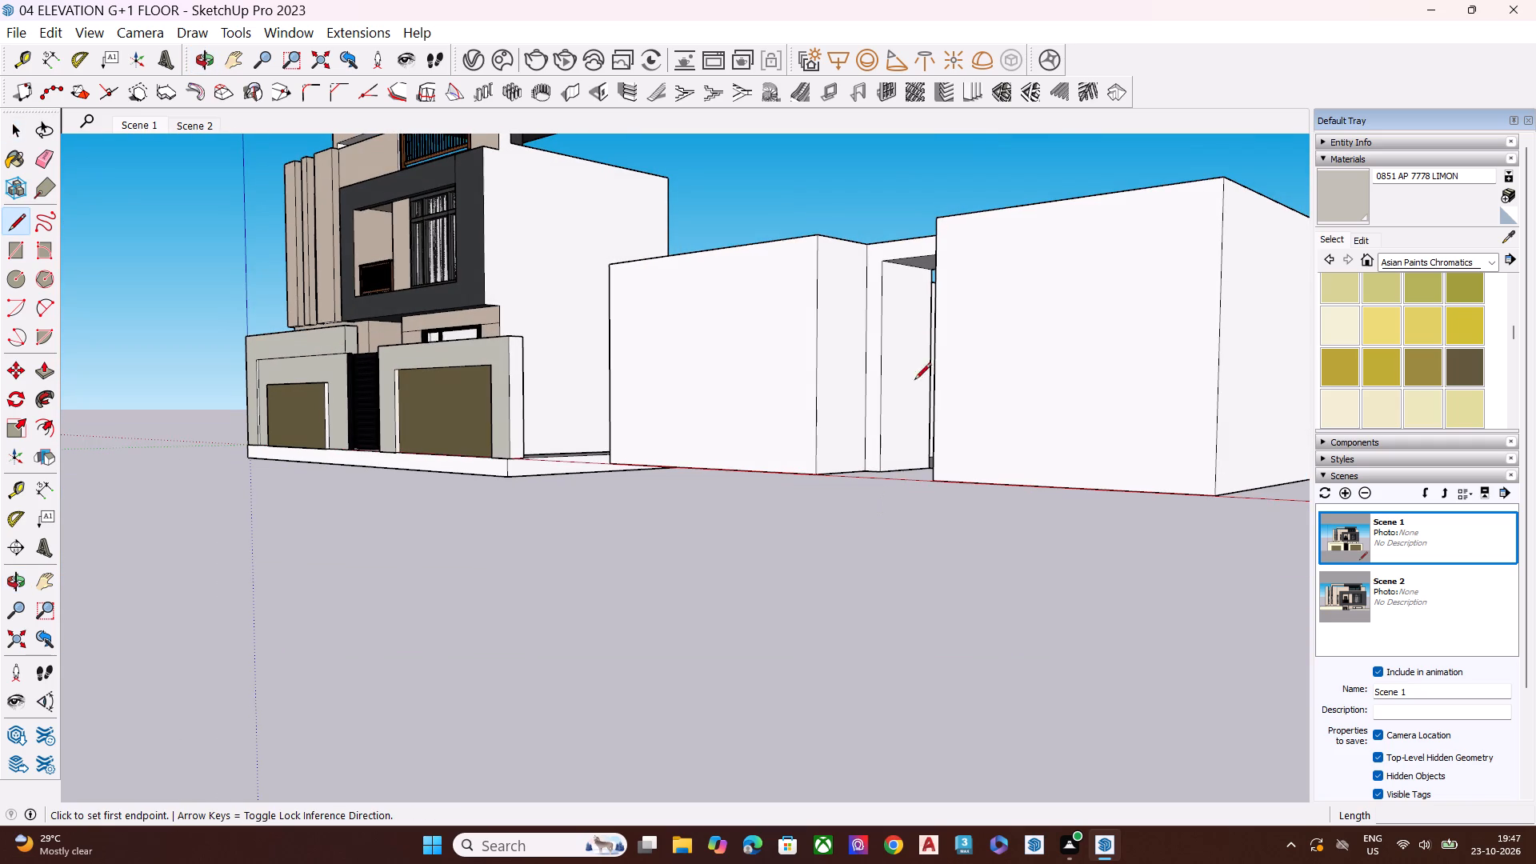
pyautogui.click(937, 247)
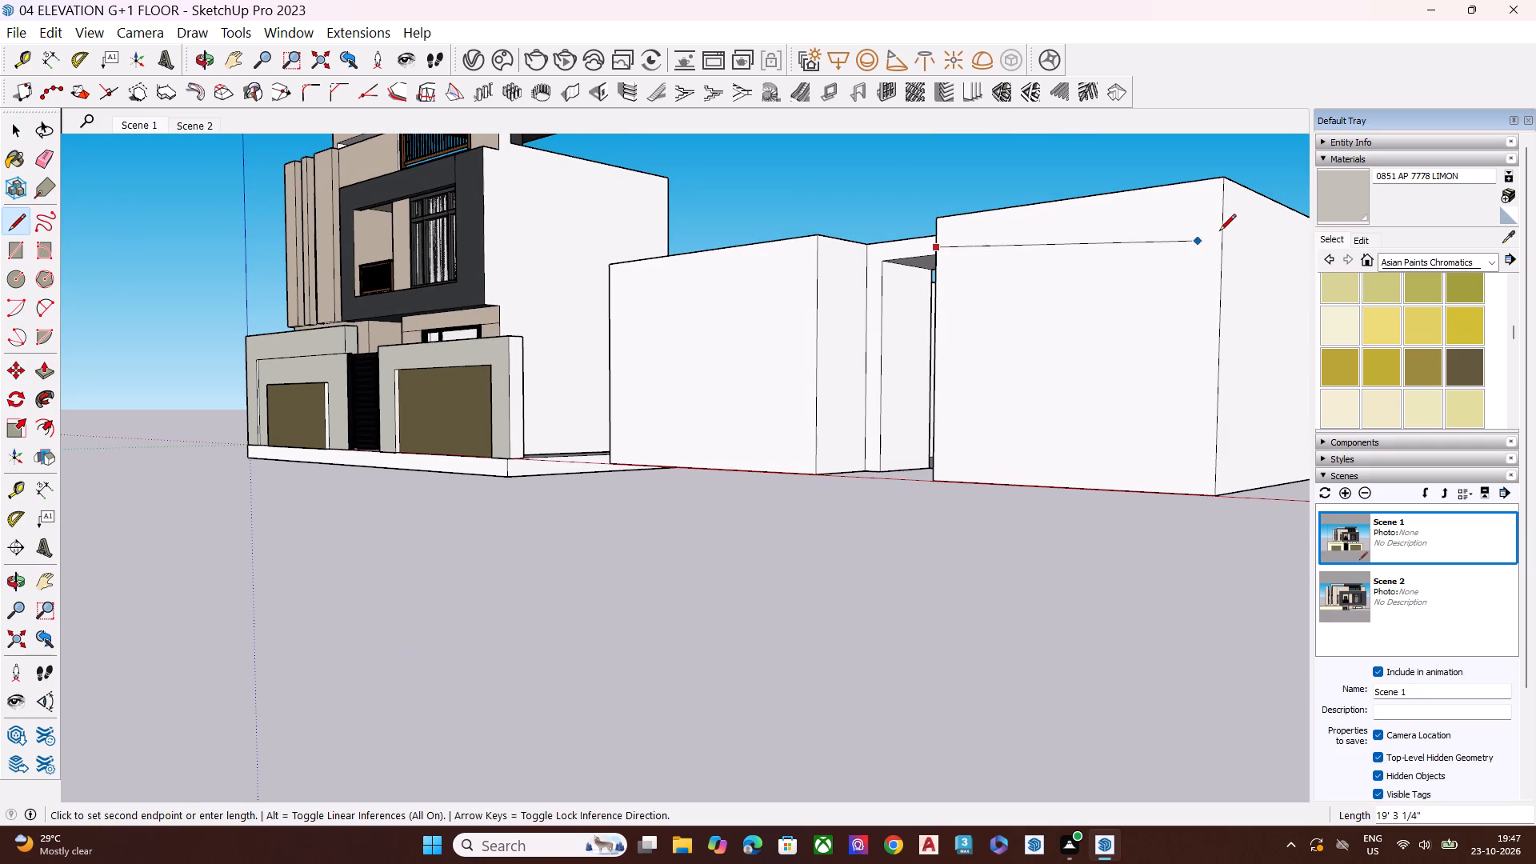
pyautogui.click(1226, 210)
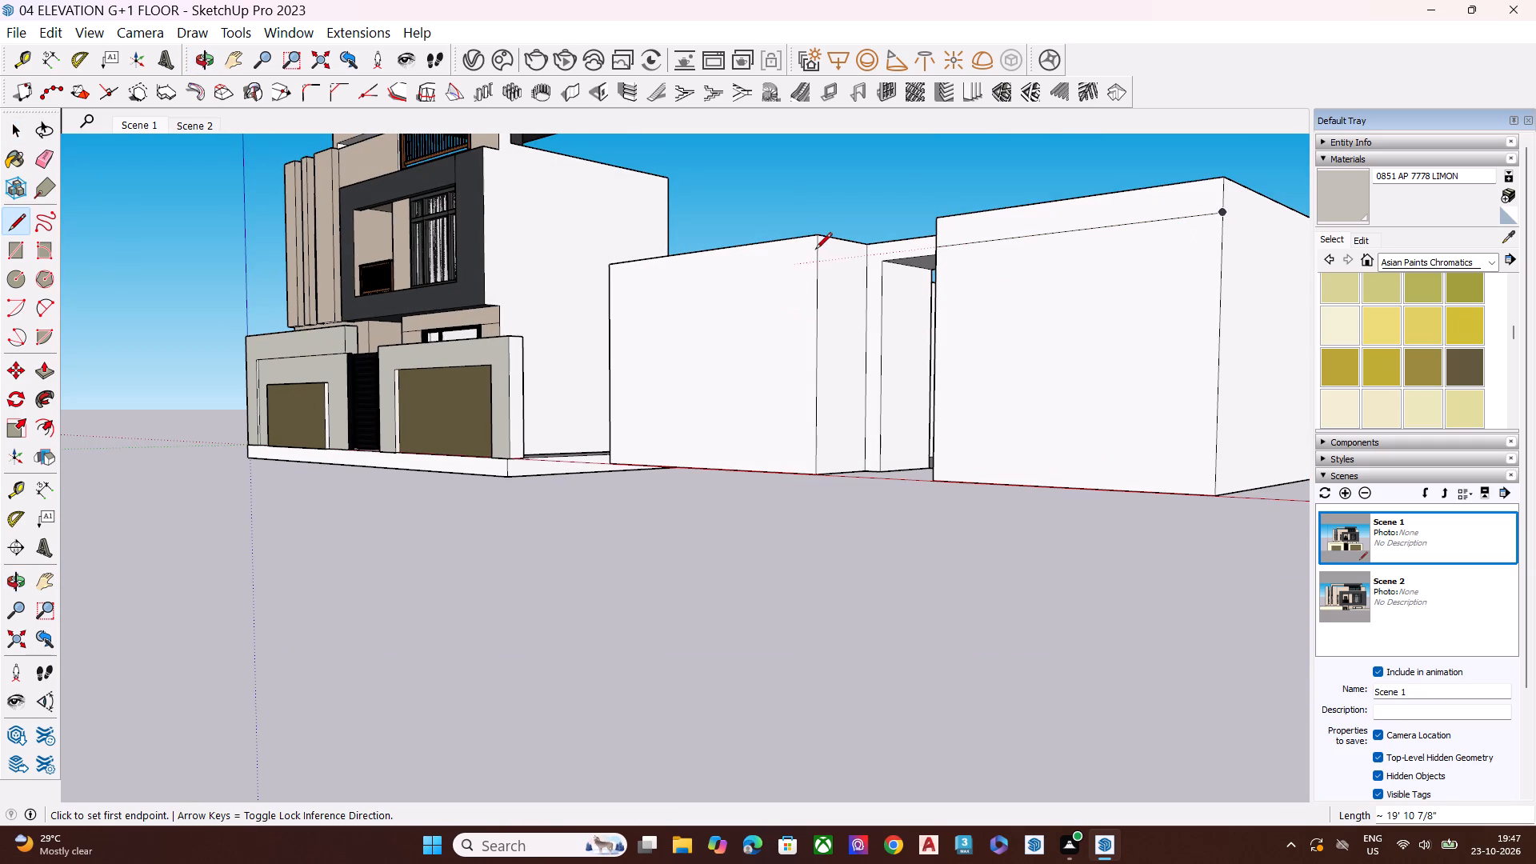
pyautogui.click(816, 258)
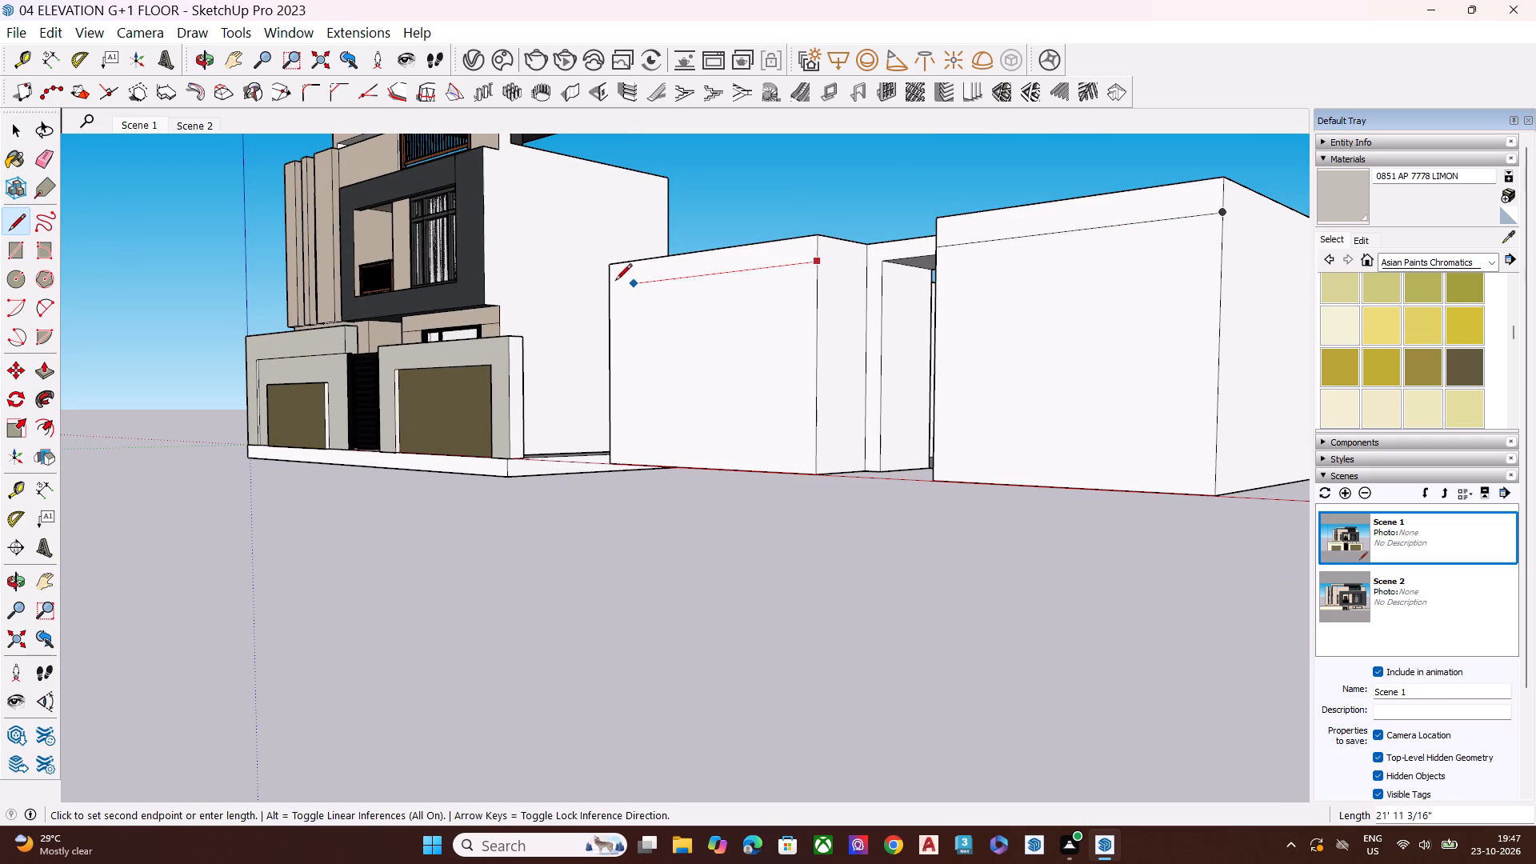
pyautogui.click(608, 282)
pyautogui.press('space')
# Draw two vertical lines, one near each side of the front face nearer the house, from the horizontal line to the bottom edge.
pyautogui.moveTo(814, 363); pyautogui.dragTo(1002, 407, button='middle')
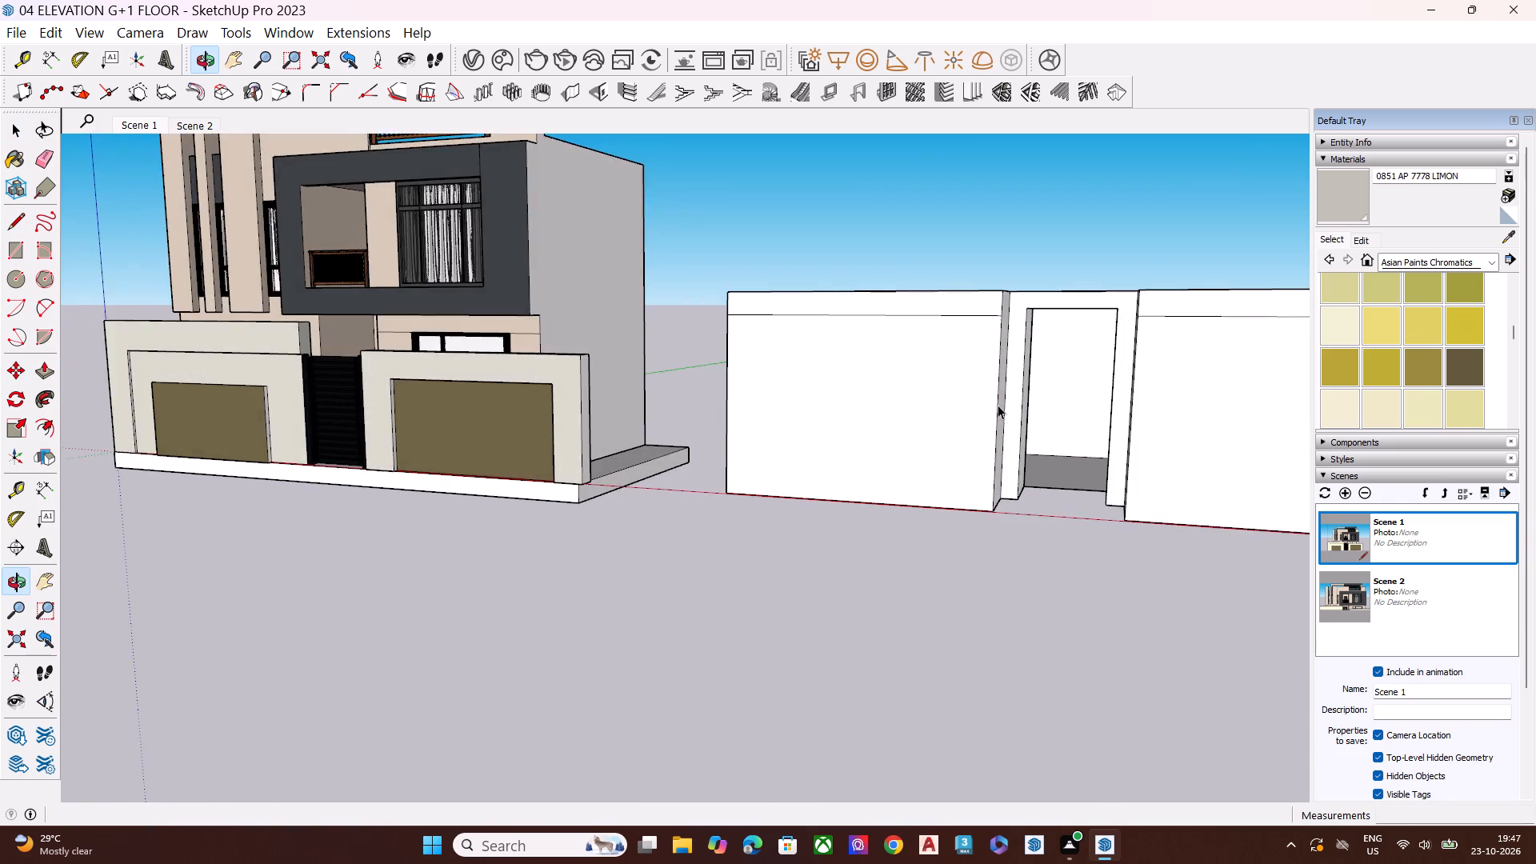
pyautogui.scroll(5, 987, 400)
pyautogui.moveTo(974, 414); pyautogui.dragTo(1084, 354, button='middle')
pyautogui.press('l')
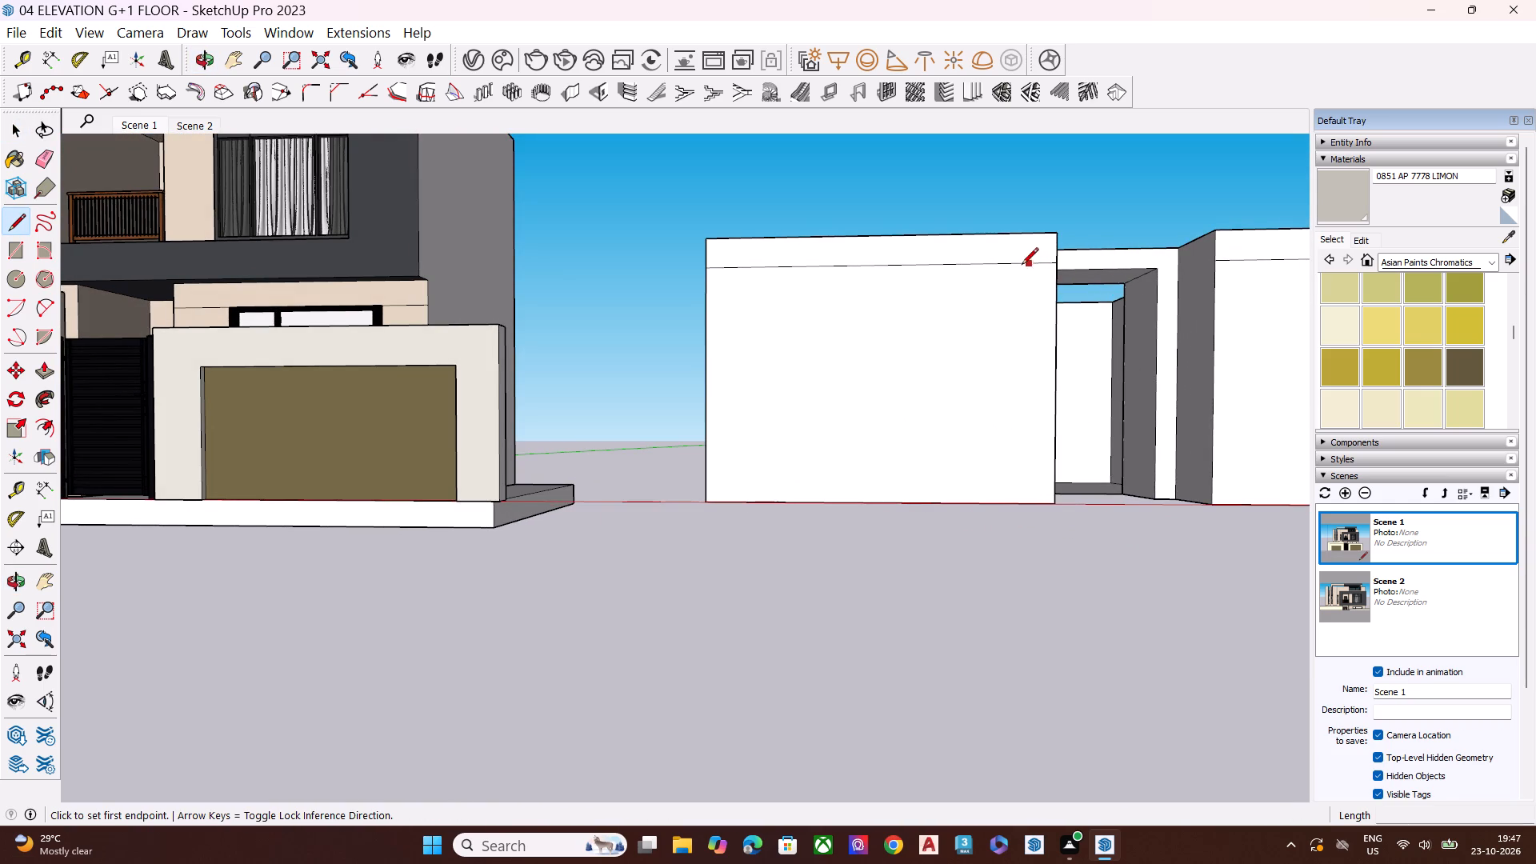
pyautogui.click(1021, 264)
pyautogui.click(1015, 507)
pyautogui.click(756, 269)
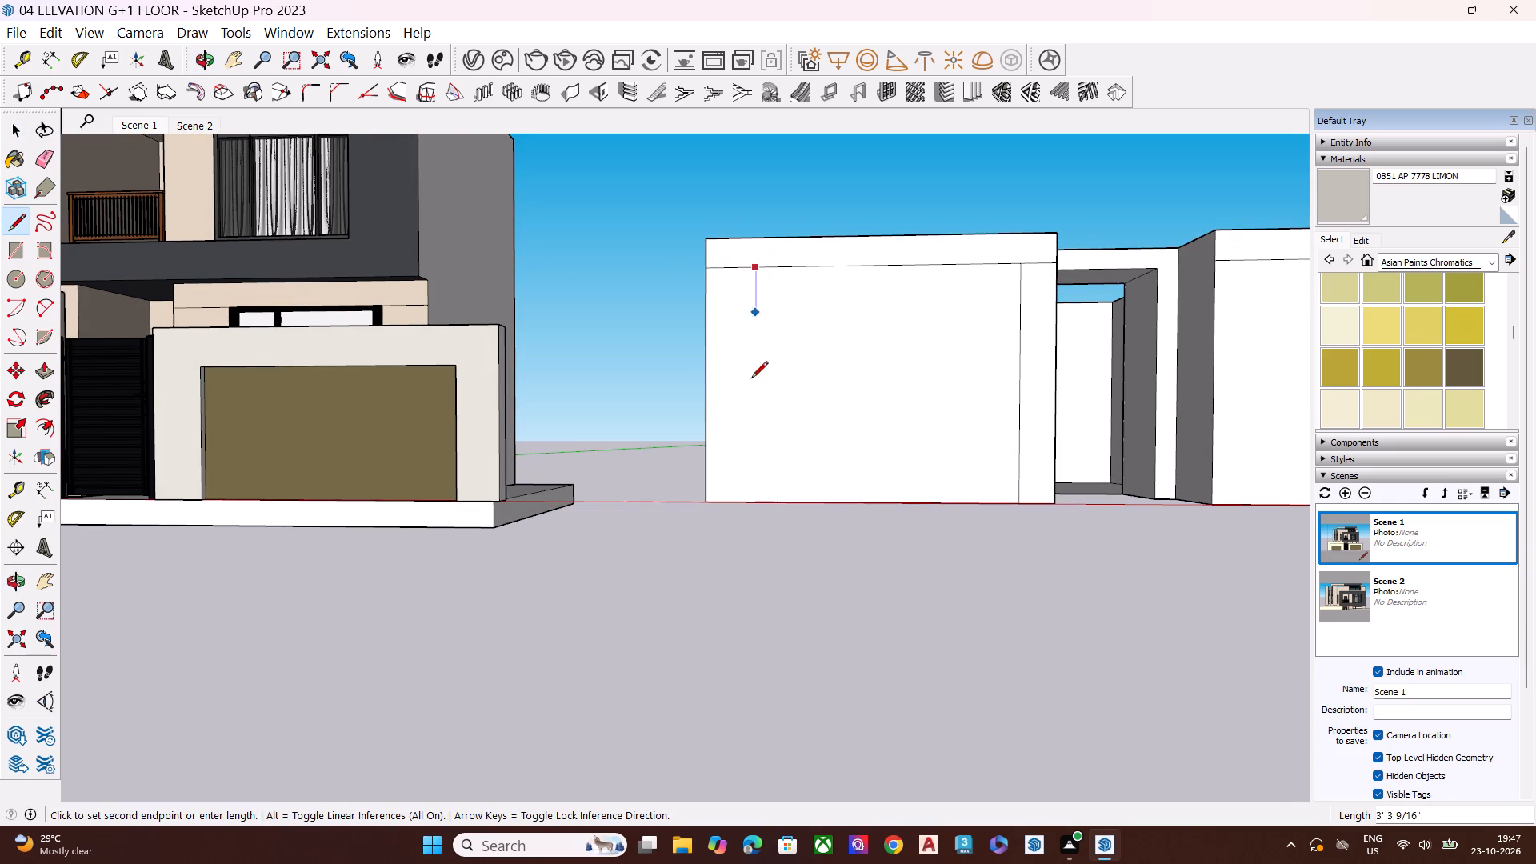
pyautogui.click(754, 502)
pyautogui.press('space')
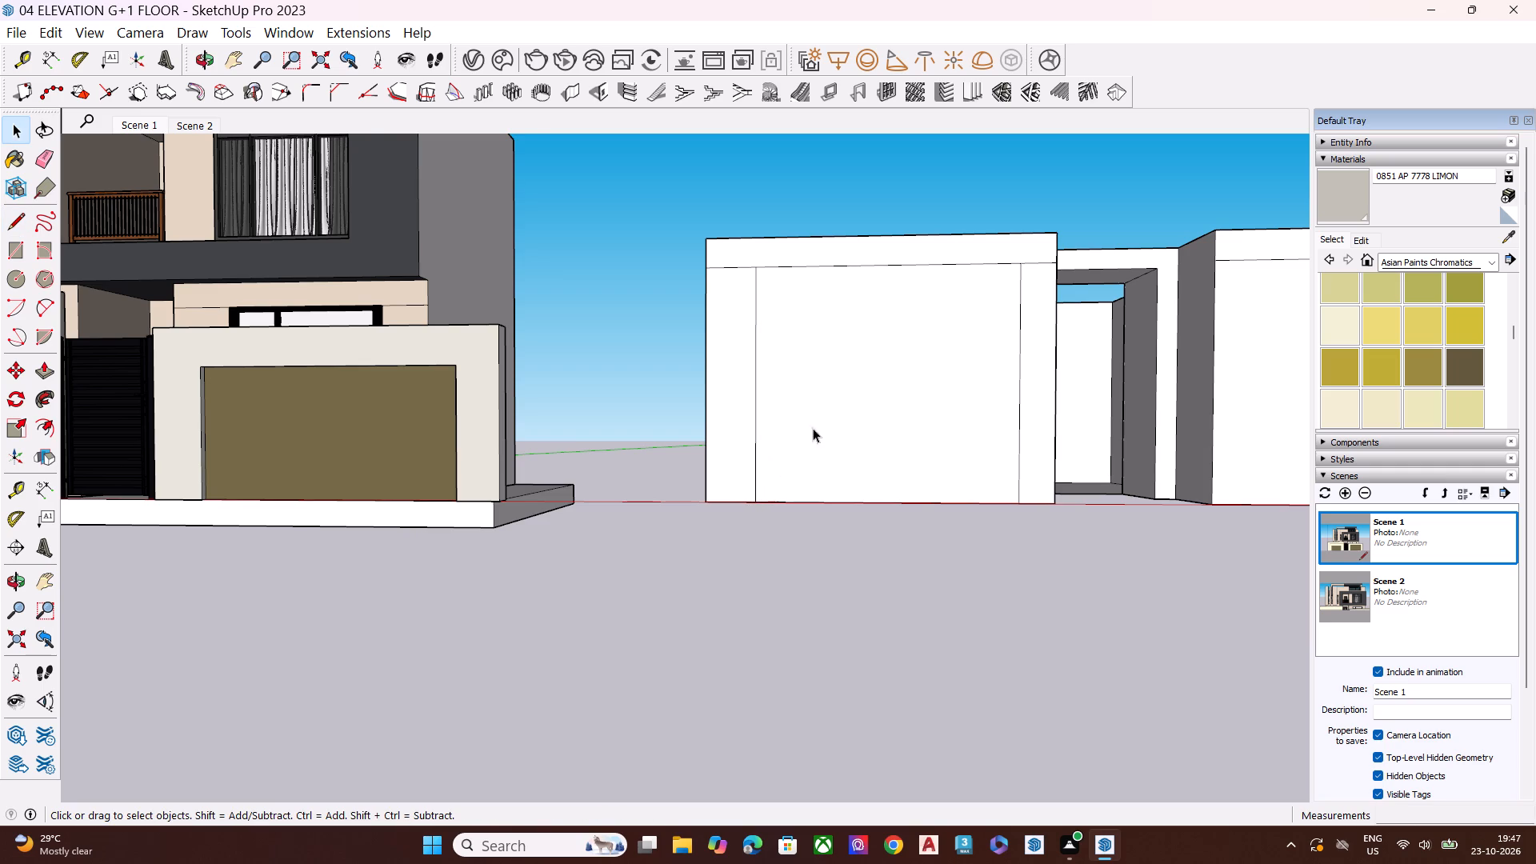
# Draw a horizontal line between the two vertical lines, slightly above the base of the front face nearer the house.
pyautogui.scroll(-1, 836, 387)
pyautogui.scroll(2, 836, 387)
pyautogui.scroll(-7, 836, 387)
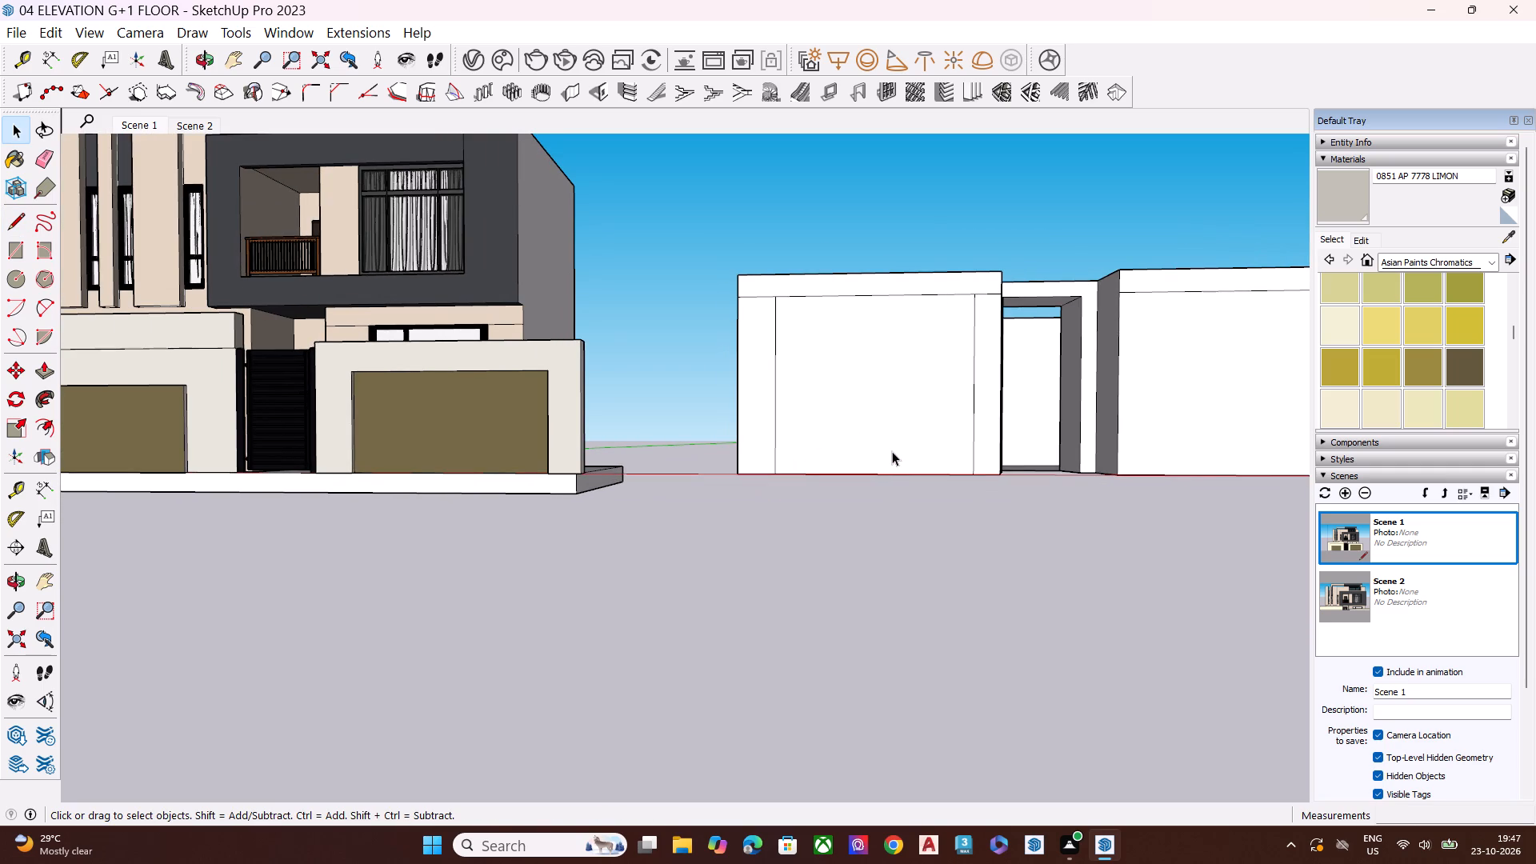
pyautogui.scroll(-1, 826, 462)
pyautogui.scroll(-1, 532, 402)
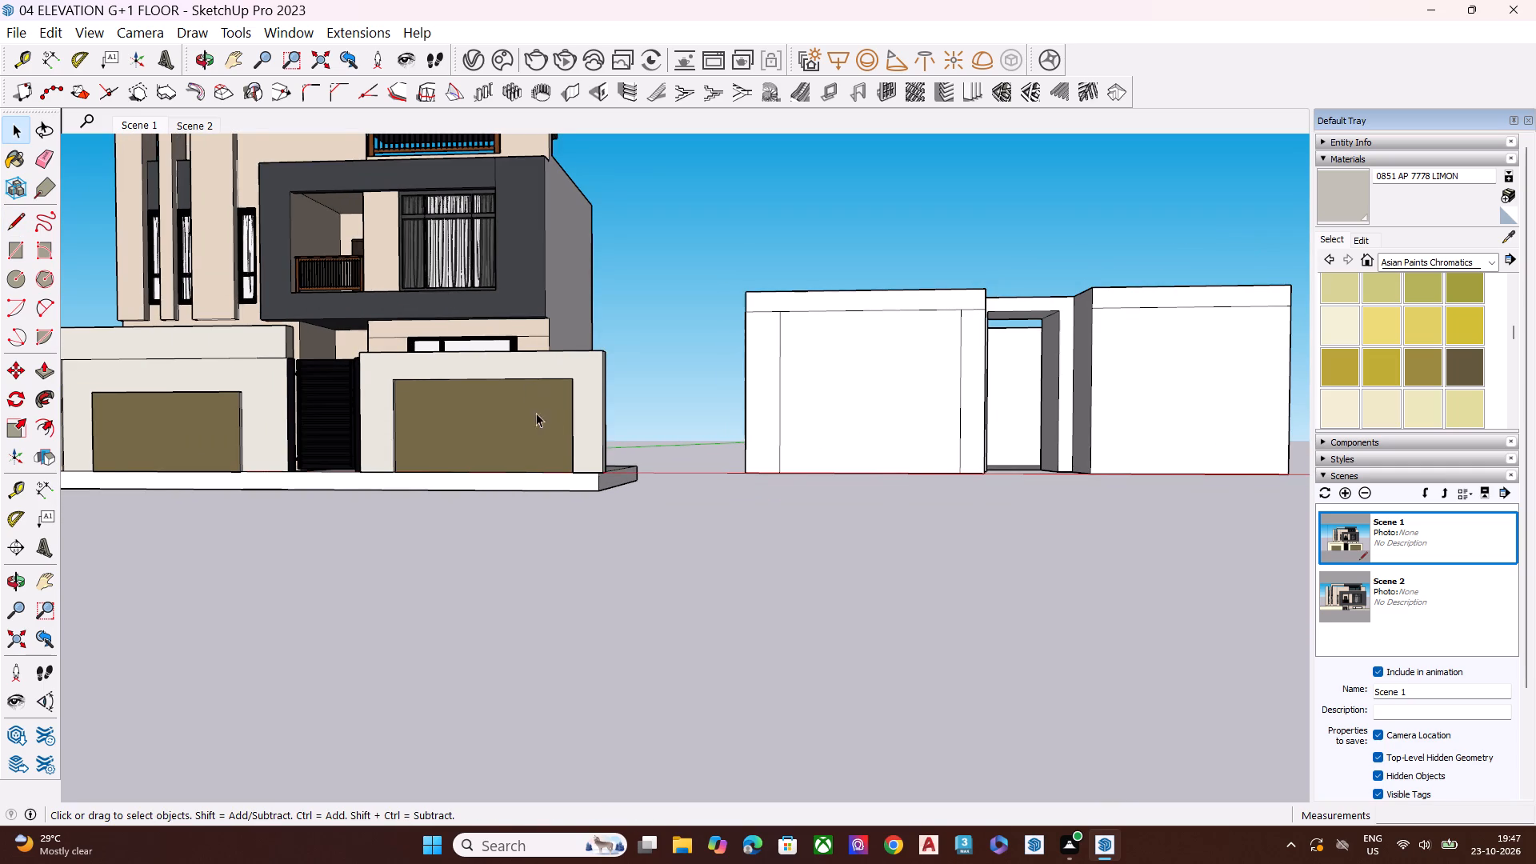
pyautogui.scroll(-3, 536, 413)
pyautogui.scroll(1, 794, 420)
pyautogui.scroll(-1, 796, 418)
pyautogui.moveTo(834, 392); pyautogui.dragTo(735, 429, button='middle')
pyautogui.scroll(6, 754, 435)
pyautogui.scroll(-1, 775, 442)
pyautogui.scroll(9, 775, 442)
pyautogui.press('l')
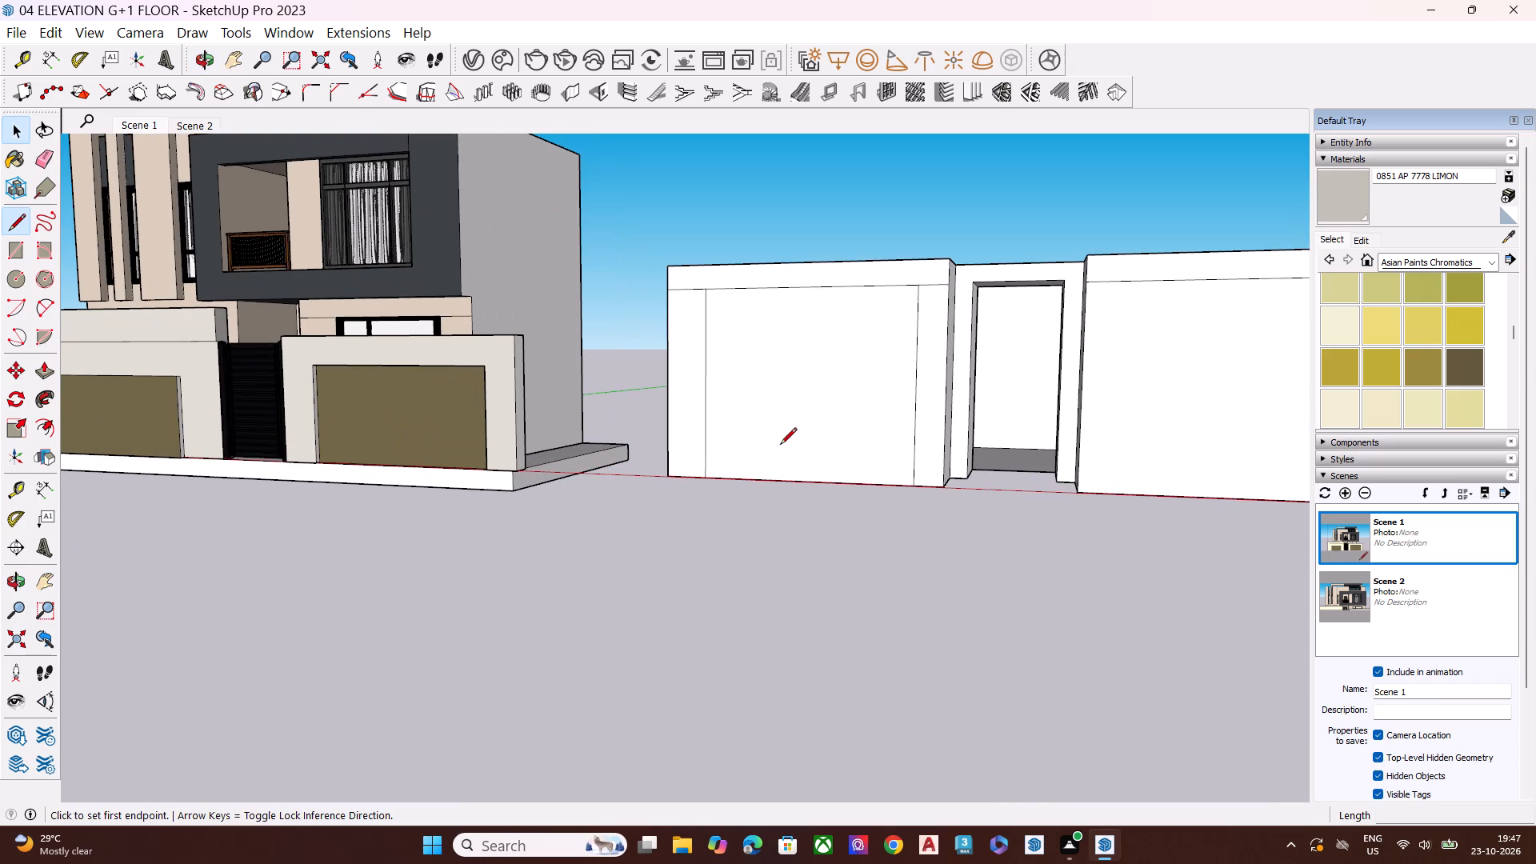
pyautogui.click(914, 440)
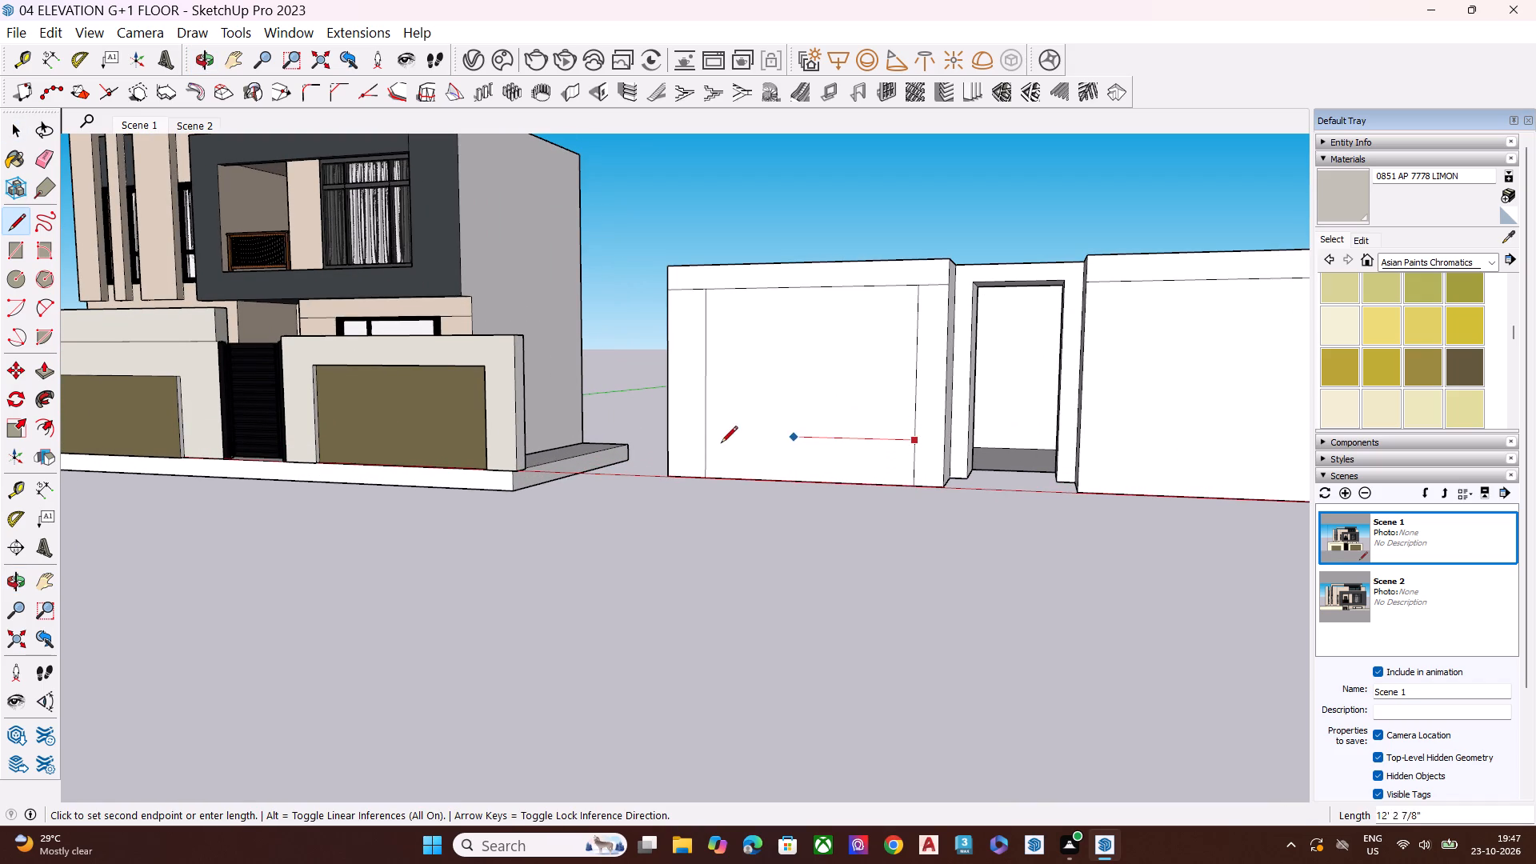
pyautogui.click(702, 441)
pyautogui.press('space')
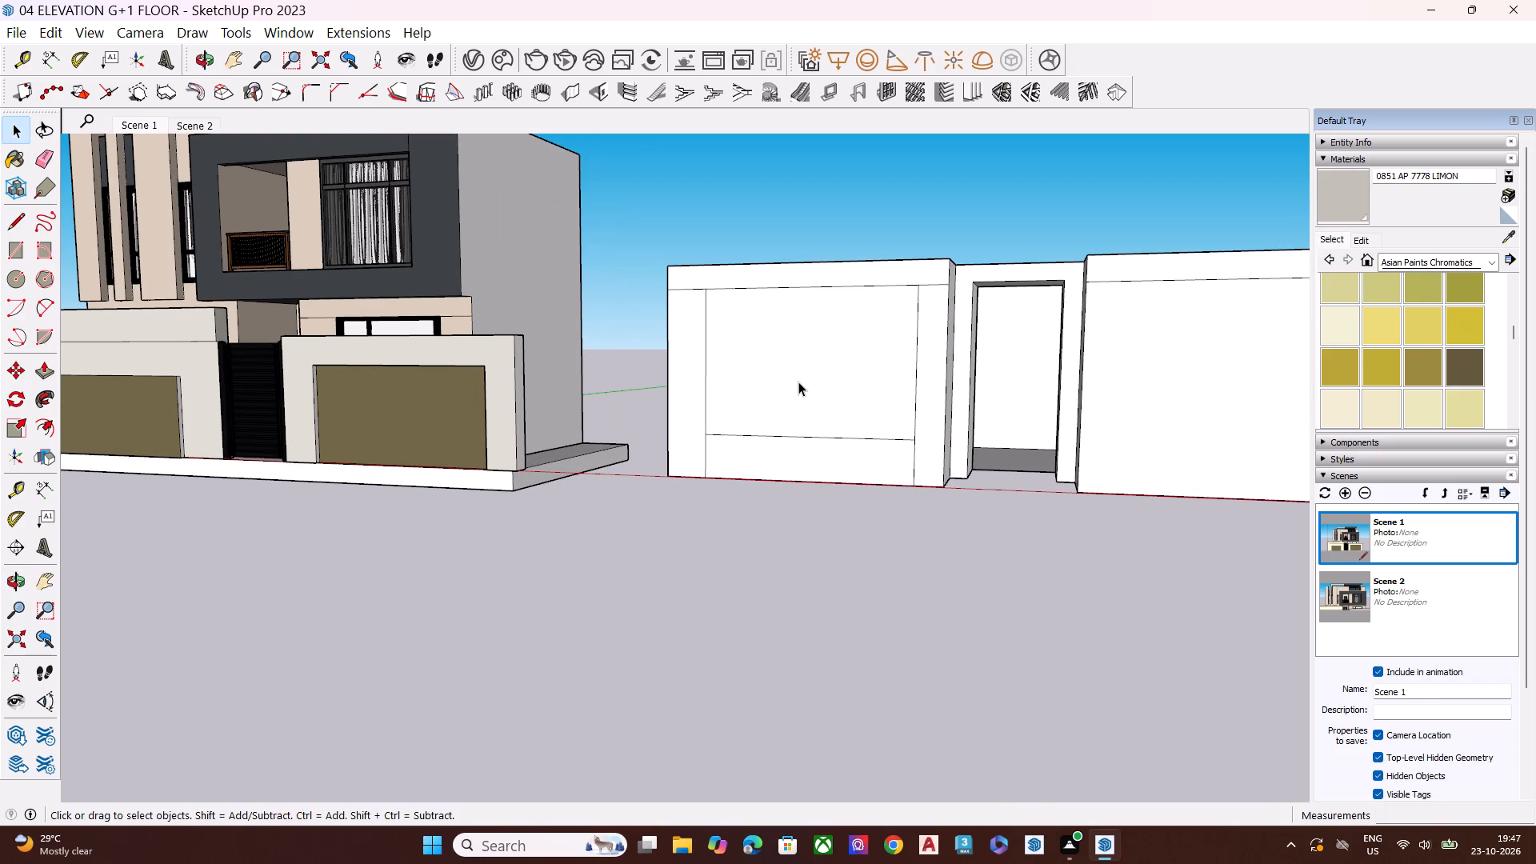
# Push the framed panel on the front face nearer the house inward by about 6' 3".
pyautogui.scroll(5, 799, 378)
pyautogui.moveTo(817, 401); pyautogui.dragTo(709, 490, button='middle')
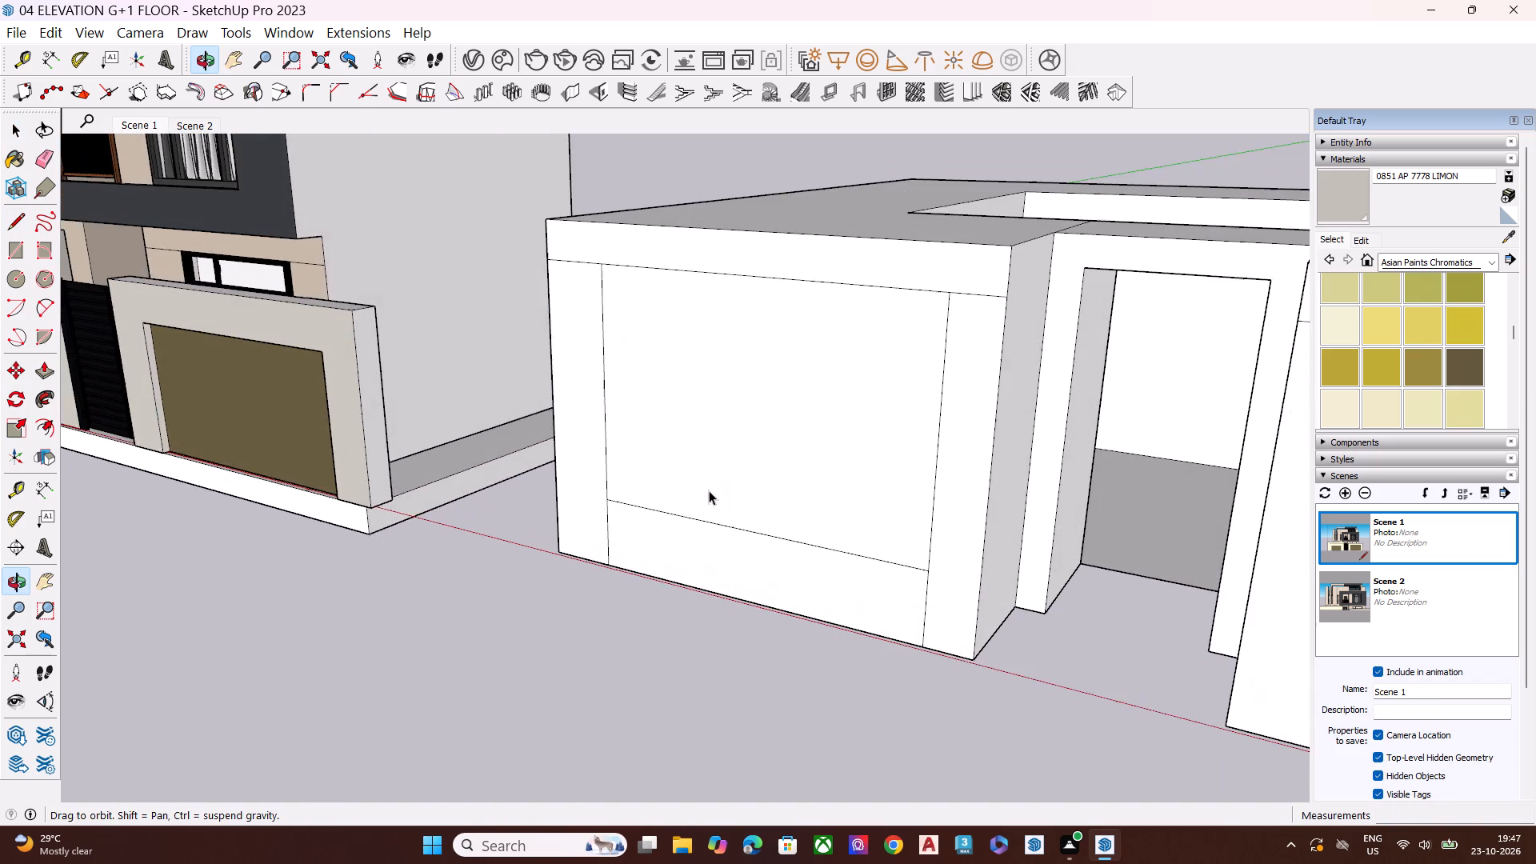
pyautogui.press('space')
pyautogui.click(819, 424)
pyautogui.press('p')
pyautogui.click(812, 426)
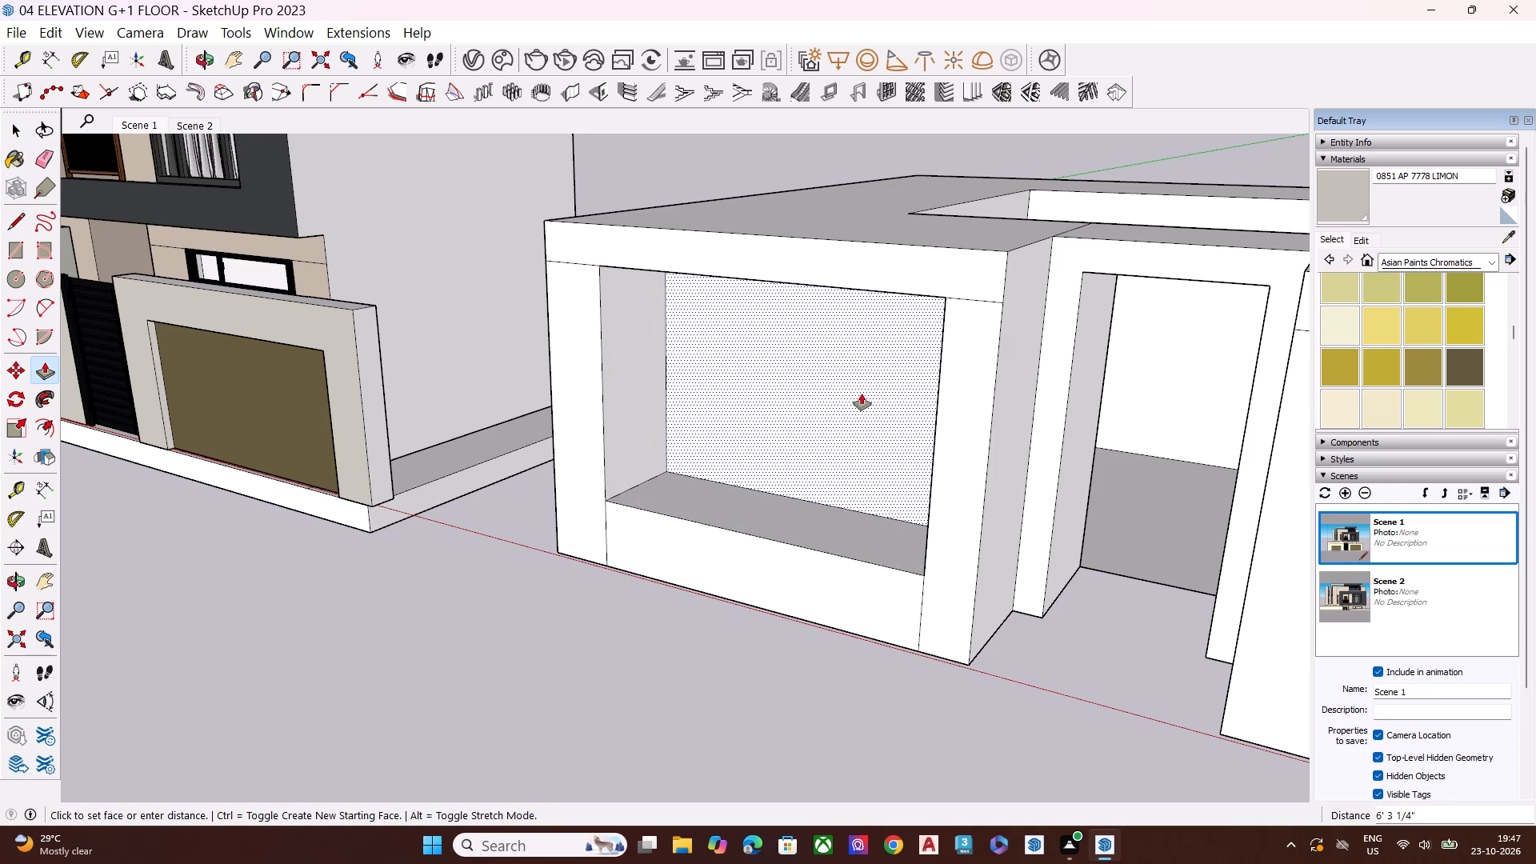
pyautogui.click(862, 394)
pyautogui.press('space')
# Examine the new front recess up close and together with the rest of the block's front.
pyautogui.scroll(2, 598, 377)
pyautogui.scroll(-1, 590, 374)
pyautogui.scroll(4, 590, 374)
pyautogui.moveTo(594, 373); pyautogui.dragTo(606, 244, button='middle')
pyautogui.scroll(1, 590, 371)
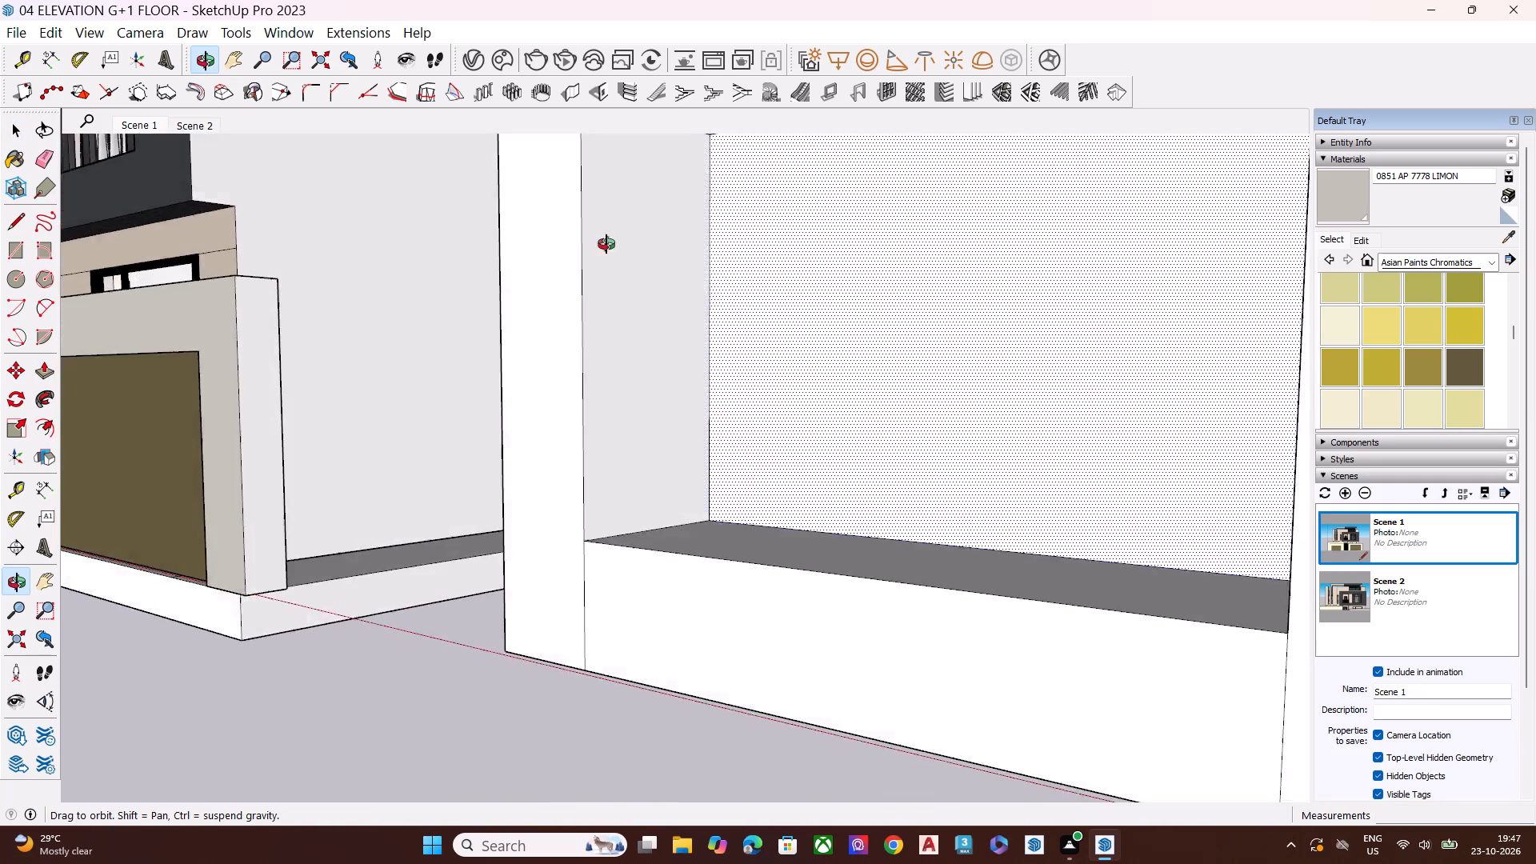
pyautogui.moveTo(606, 244); pyautogui.dragTo(818, 255, button='middle')
pyautogui.scroll(1, 582, 415)
pyautogui.scroll(-7, 582, 416)
pyautogui.press('space')
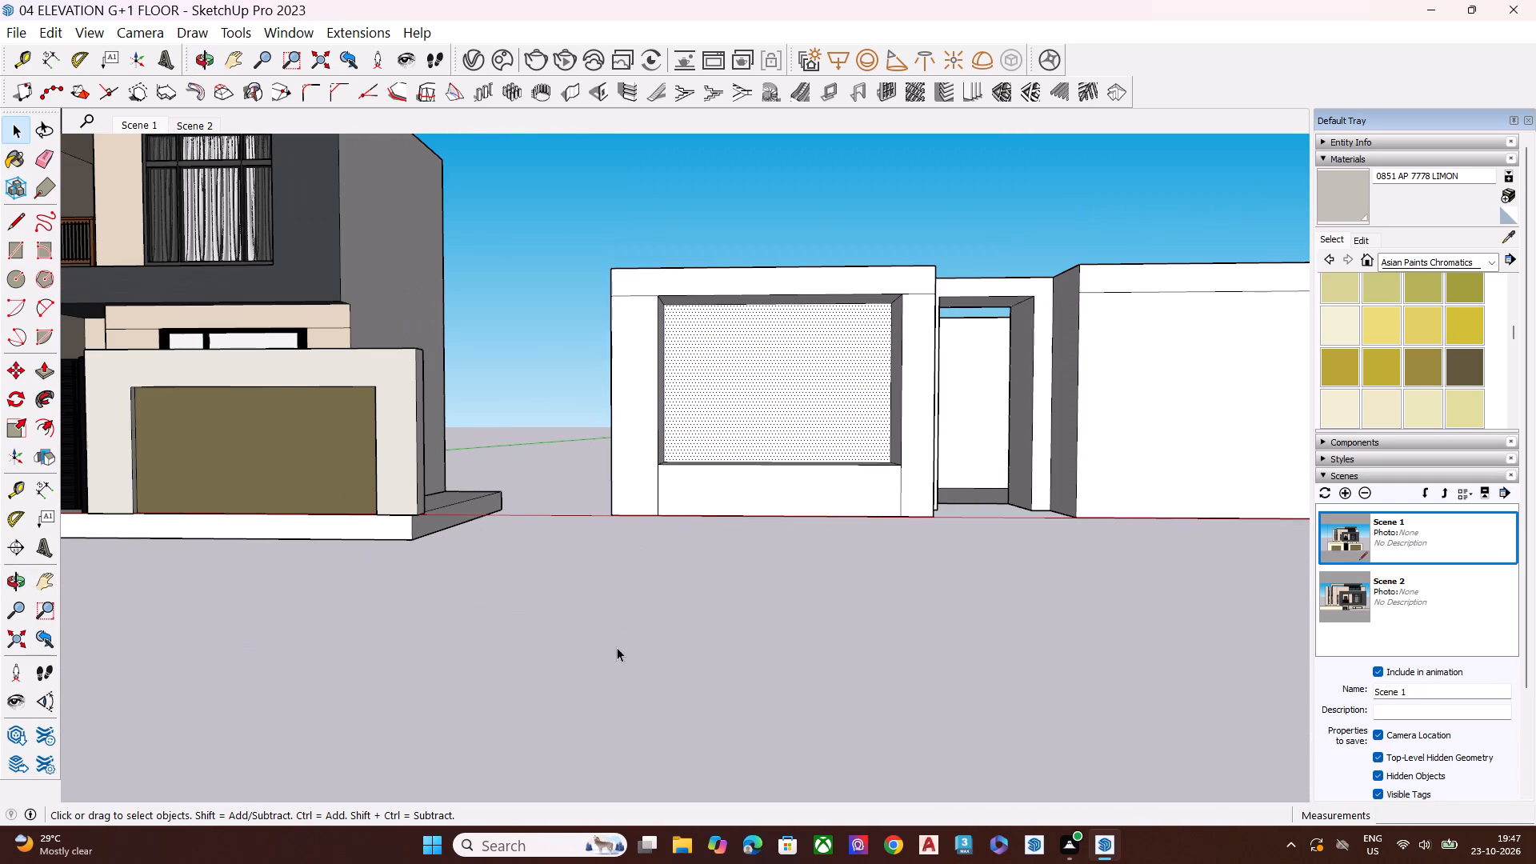
# Examine the new front recess, the entrance passage and the roof opening of the block from above and from the front.
pyautogui.click(616, 638)
pyautogui.scroll(-6, 724, 418)
pyautogui.moveTo(815, 482); pyautogui.dragTo(558, 710, button='middle')
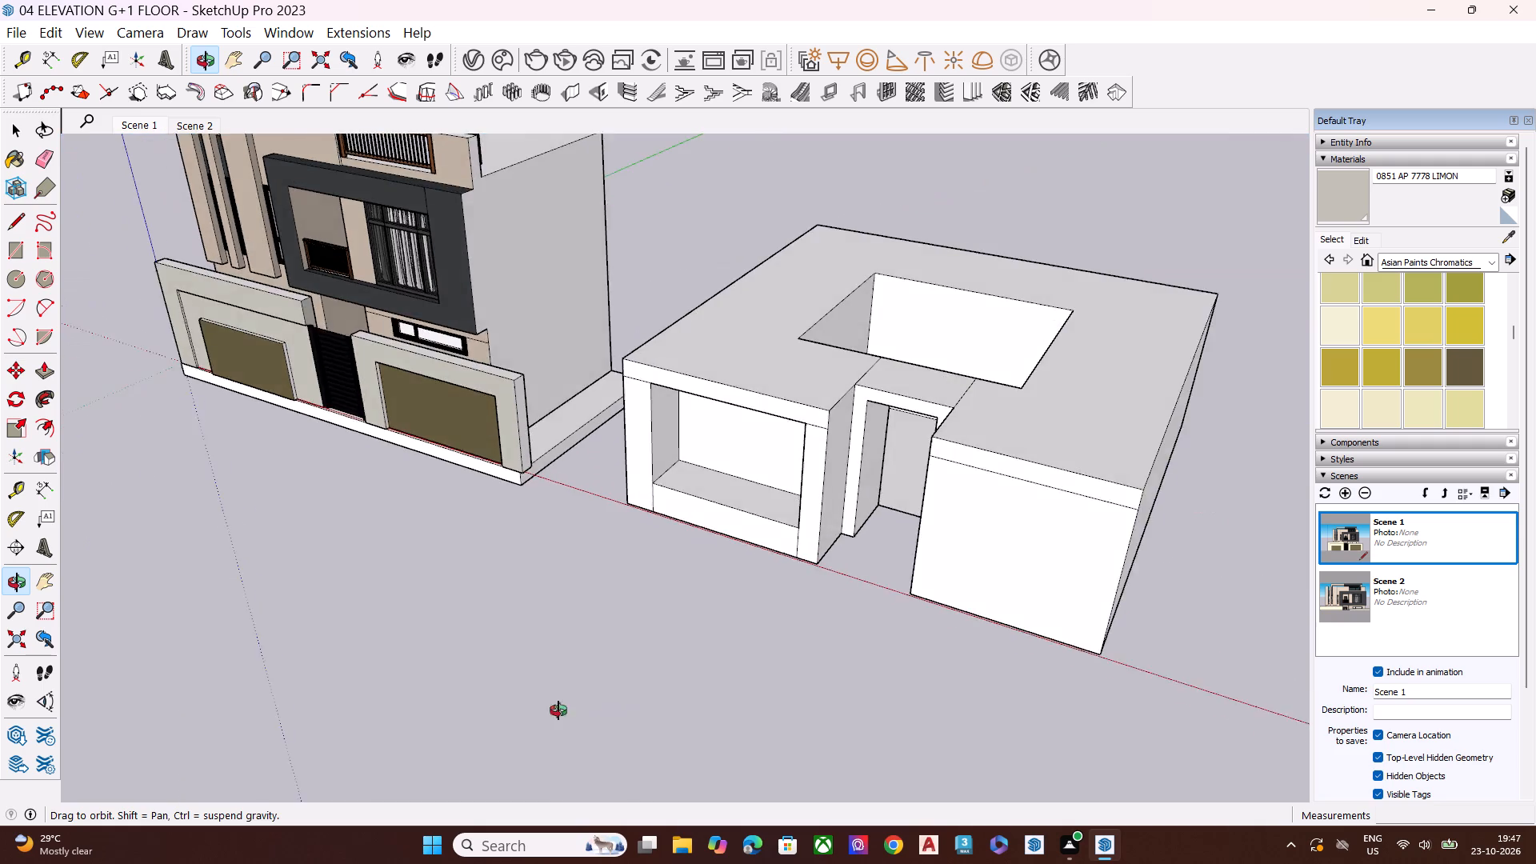
pyautogui.moveTo(558, 710); pyautogui.dragTo(1036, 438, button='middle')
pyautogui.moveTo(868, 414); pyautogui.dragTo(875, 609, button='middle')
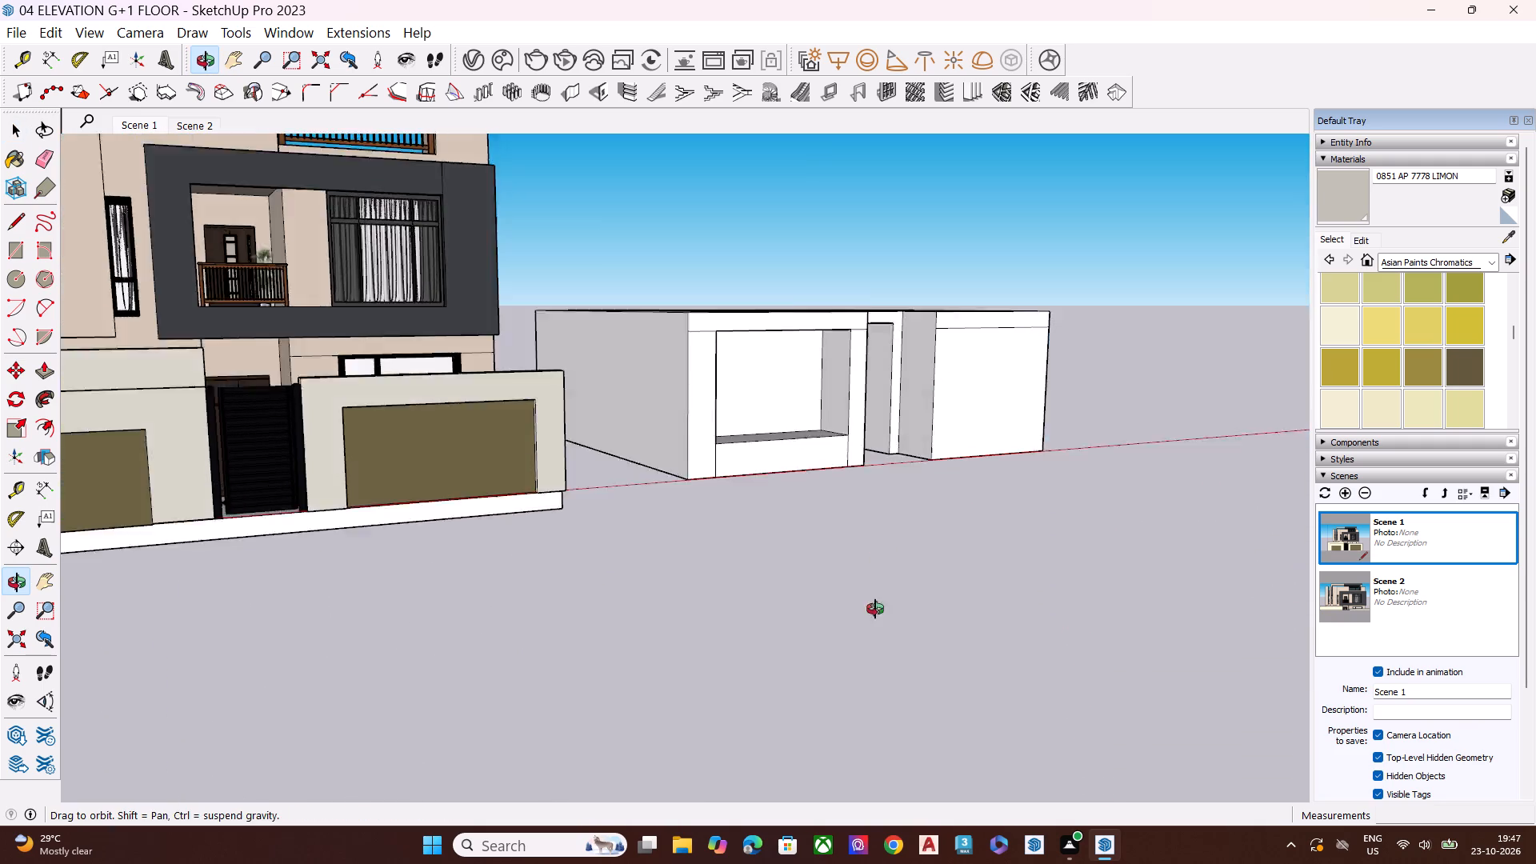
pyautogui.moveTo(875, 609); pyautogui.dragTo(855, 698, button='middle')
pyautogui.scroll(7, 863, 179)
pyautogui.moveTo(811, 246); pyautogui.dragTo(616, 333, button='middle')
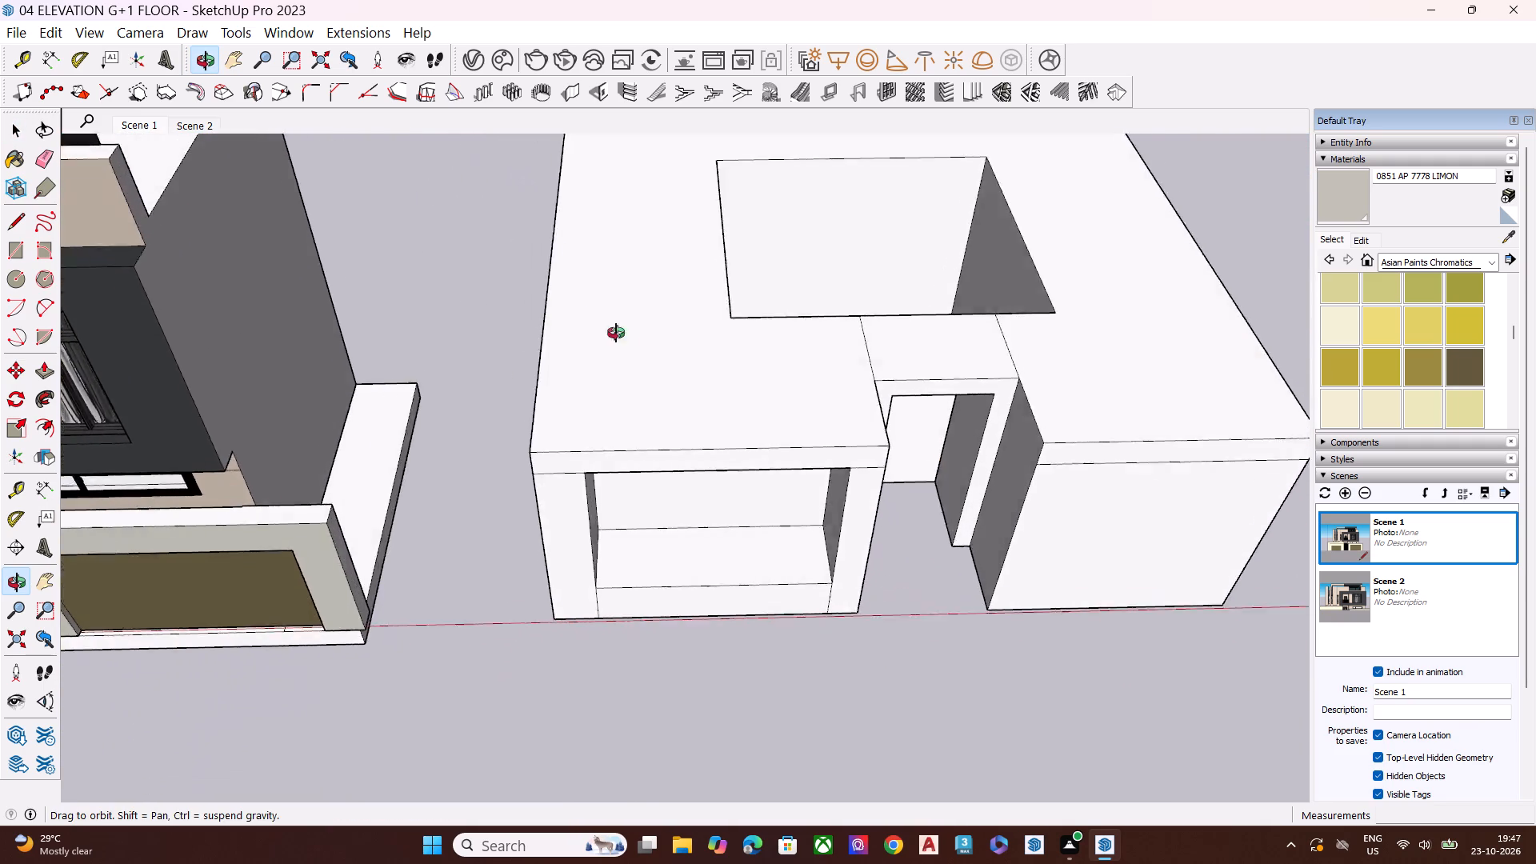
pyautogui.moveTo(616, 333); pyautogui.dragTo(604, 275, button='middle')
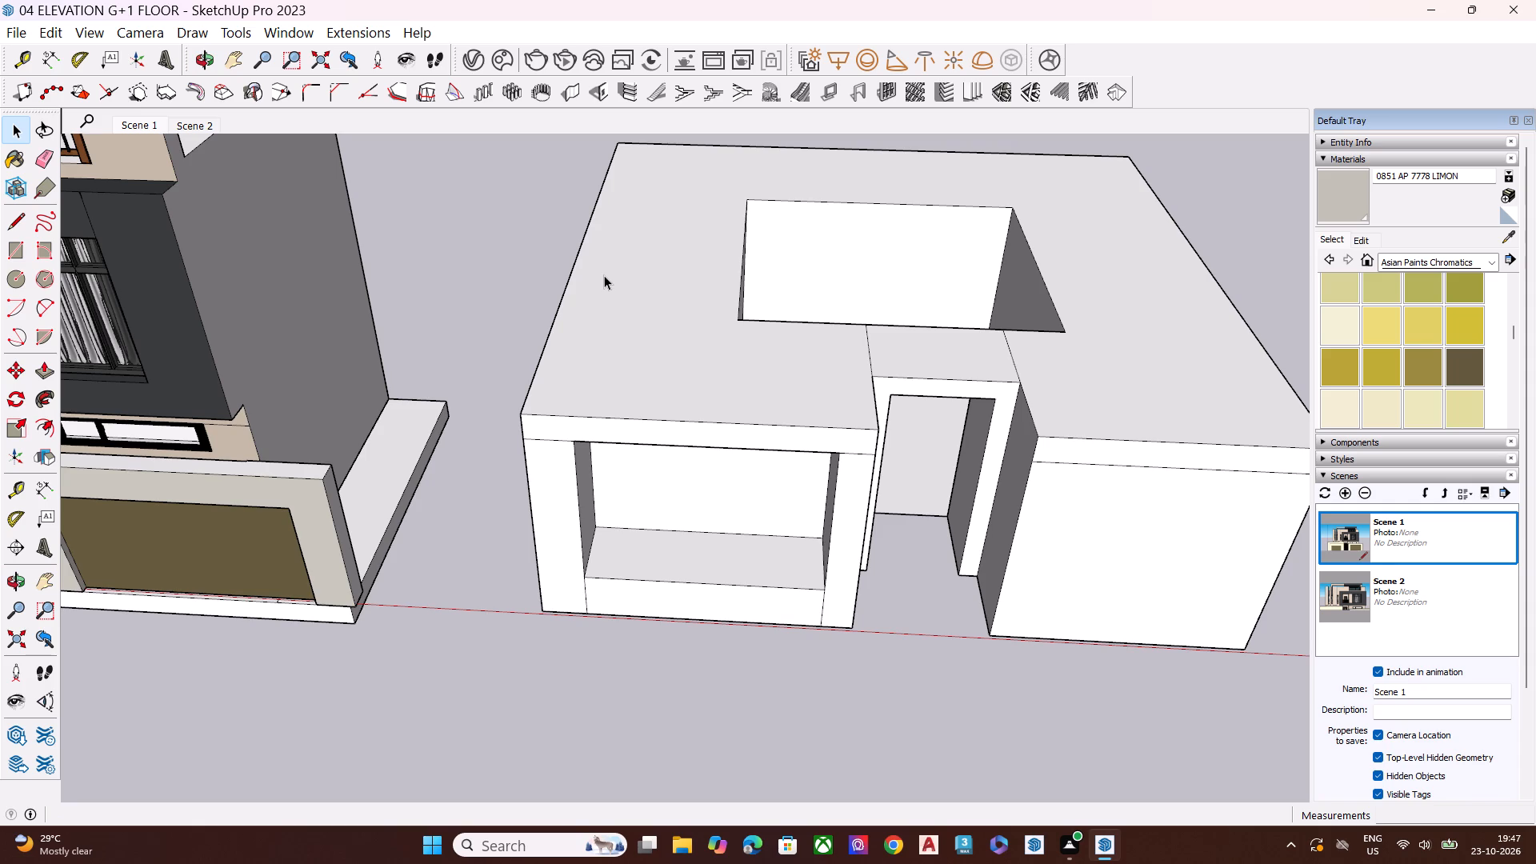
pyautogui.press('space')
pyautogui.press('space')
pyautogui.scroll(-5, 828, 501)
pyautogui.moveTo(805, 580); pyautogui.dragTo(812, 477, button='middle')
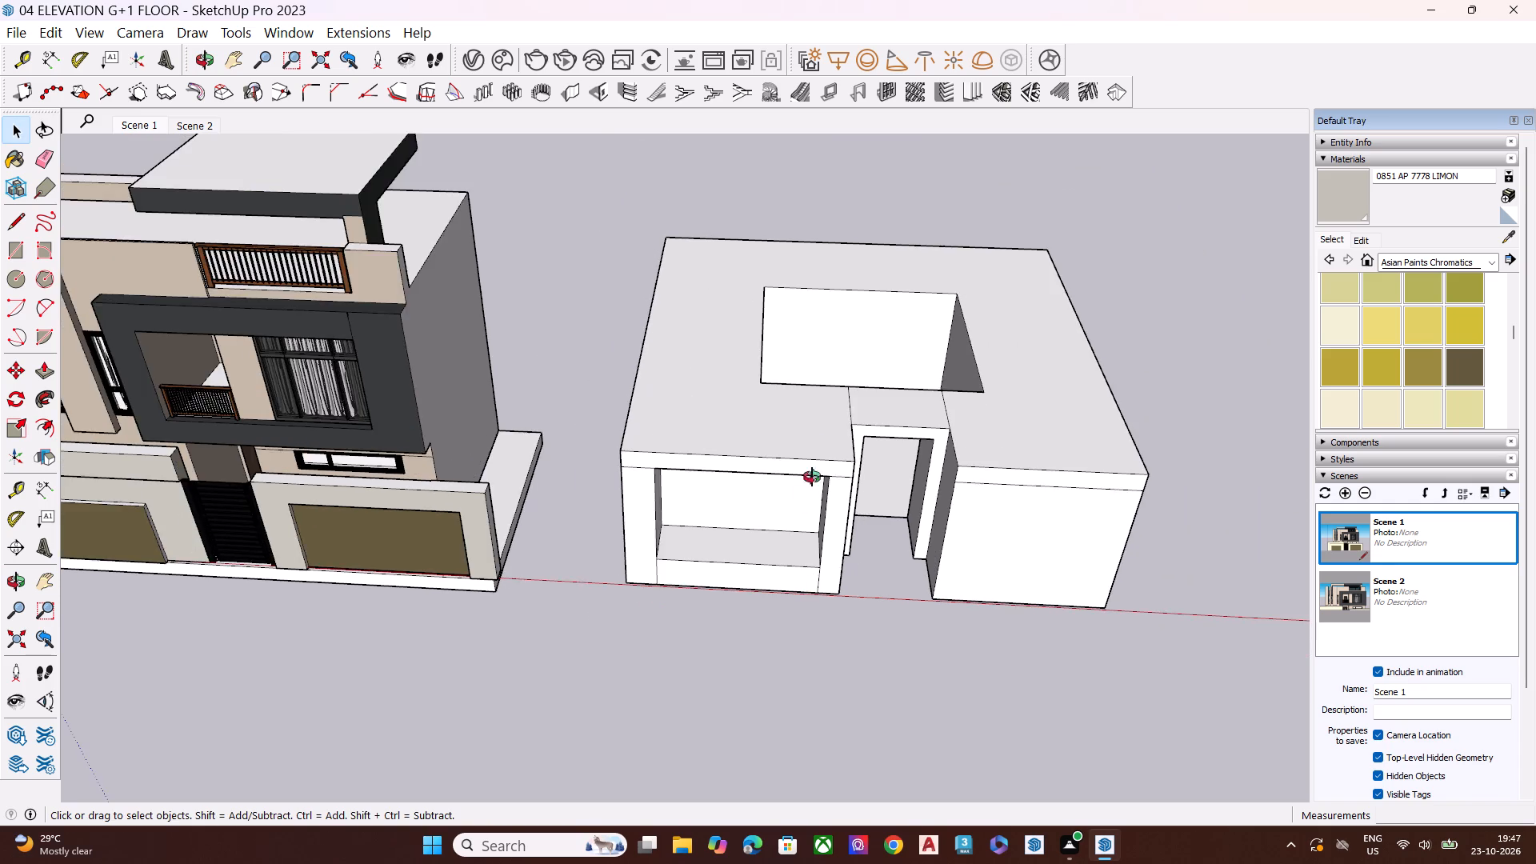
pyautogui.moveTo(812, 477); pyautogui.dragTo(853, 427, button='middle')
pyautogui.scroll(1, 856, 427)
pyautogui.press('space')
pyautogui.click(894, 619)
# Offset the outline of the front face farther from the house inward by about 6 1/2" to form a narrow frame.
pyautogui.moveTo(962, 548); pyautogui.dragTo(1045, 460, button='middle')
pyautogui.click(1022, 486)
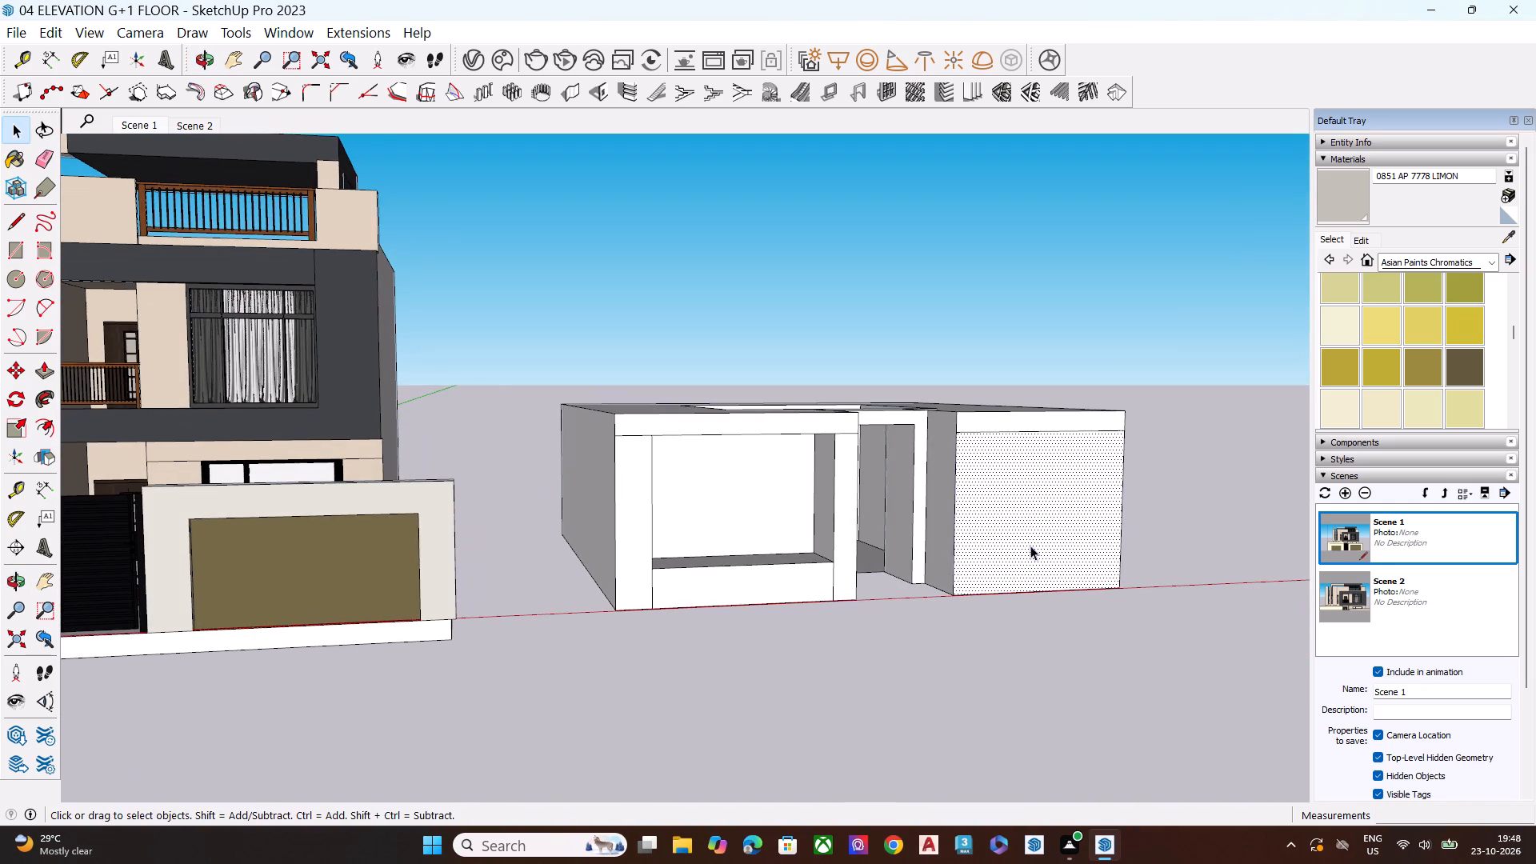
pyautogui.moveTo(1029, 546); pyautogui.dragTo(950, 531, button='middle')
pyautogui.scroll(1, 1026, 546)
pyautogui.scroll(4, 954, 531)
pyautogui.scroll(-3, 995, 544)
pyautogui.press('f')
pyautogui.click(1085, 494)
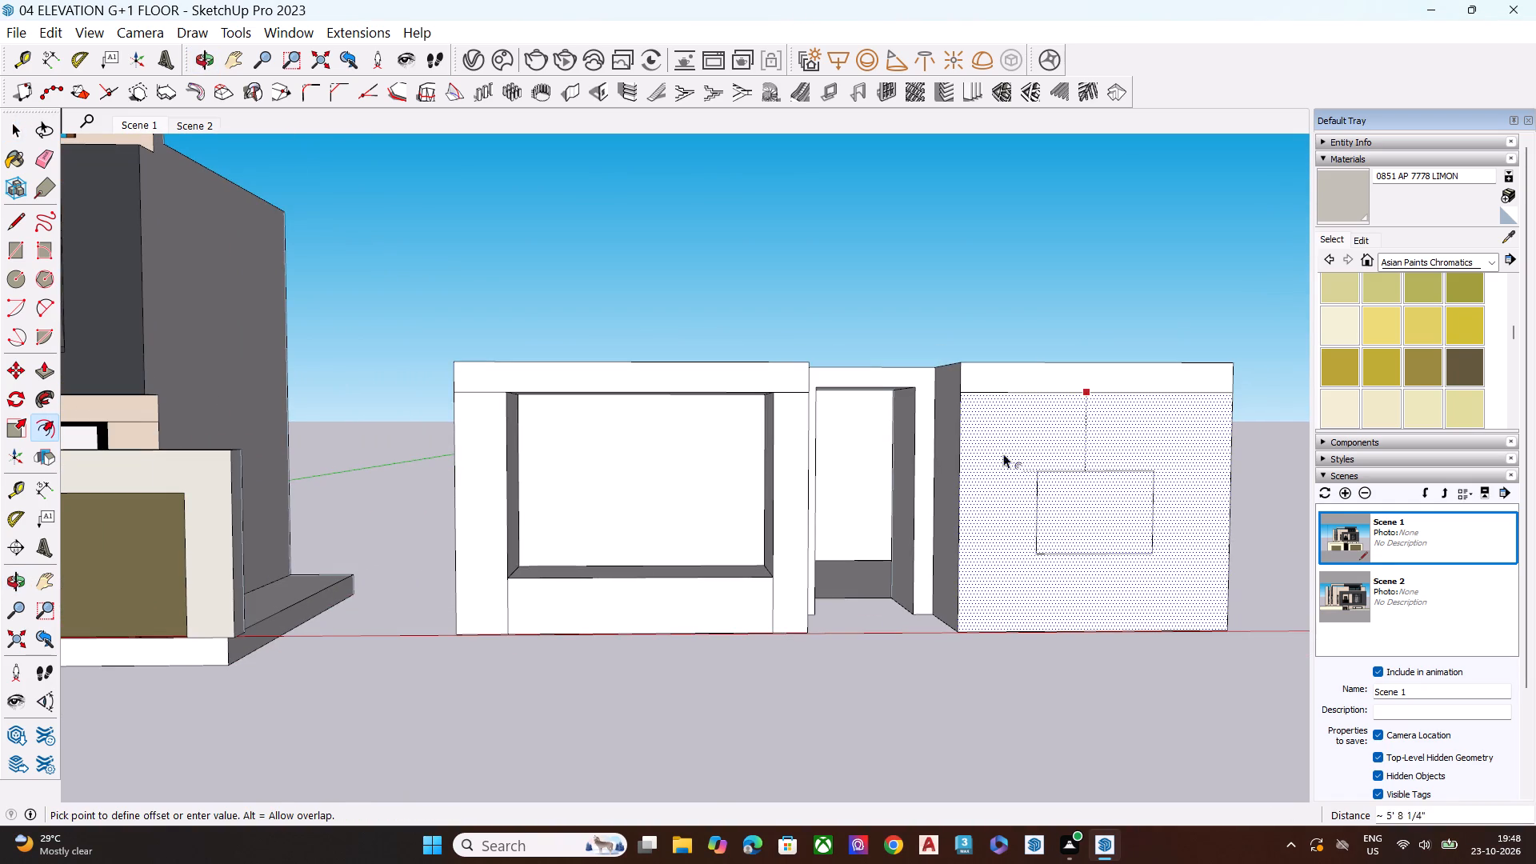
pyautogui.click(1014, 404)
# Push the framed panel on the front face farther from the house inward to form a second front recess.
pyautogui.press('space')
pyautogui.click(1064, 499)
pyautogui.moveTo(1137, 519); pyautogui.dragTo(719, 582, button='middle')
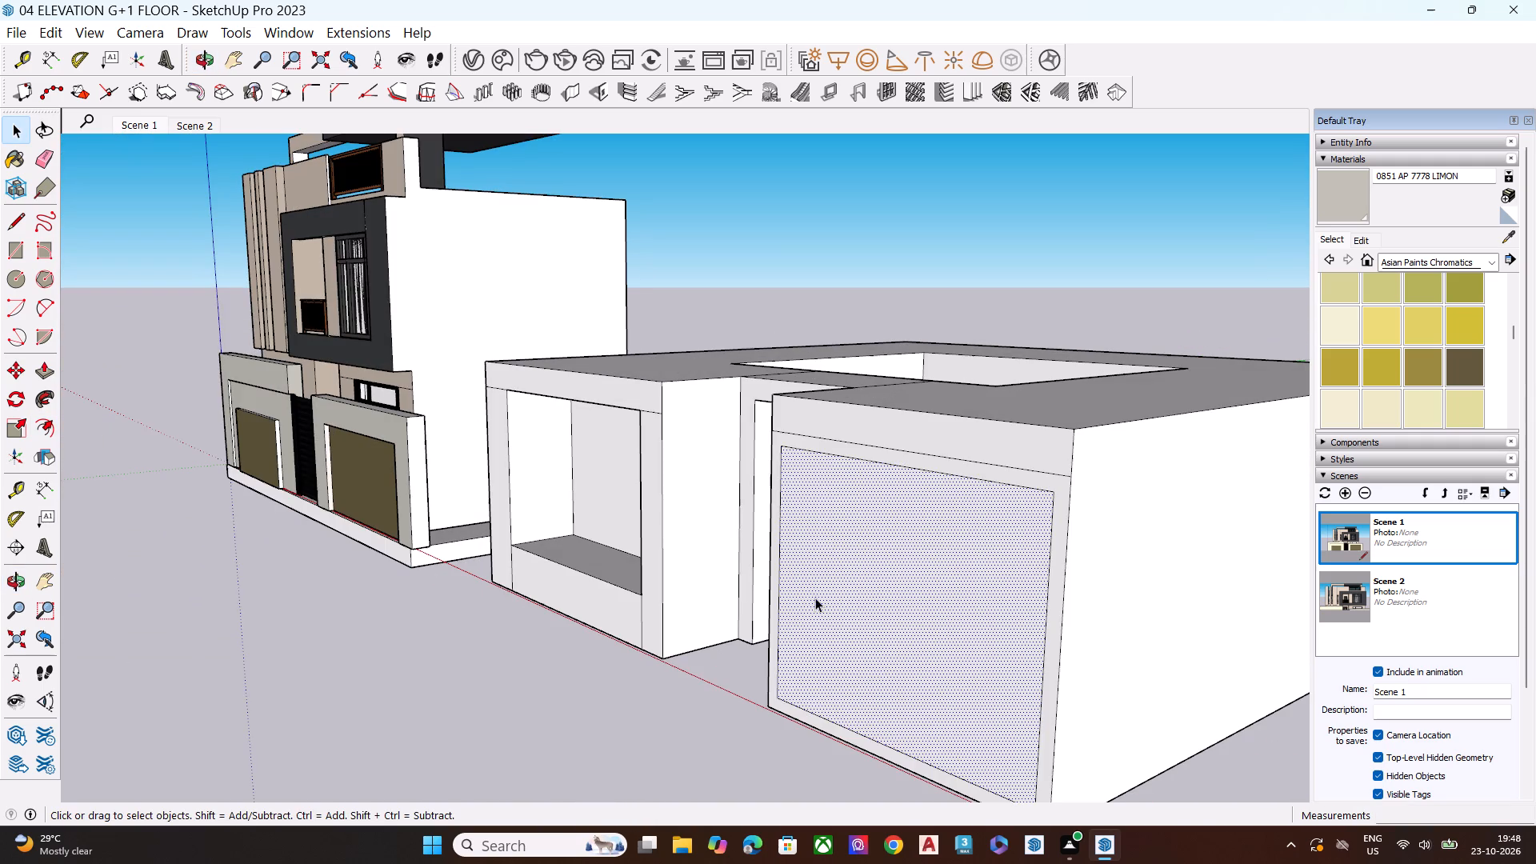
pyautogui.press('p')
pyautogui.click(786, 452)
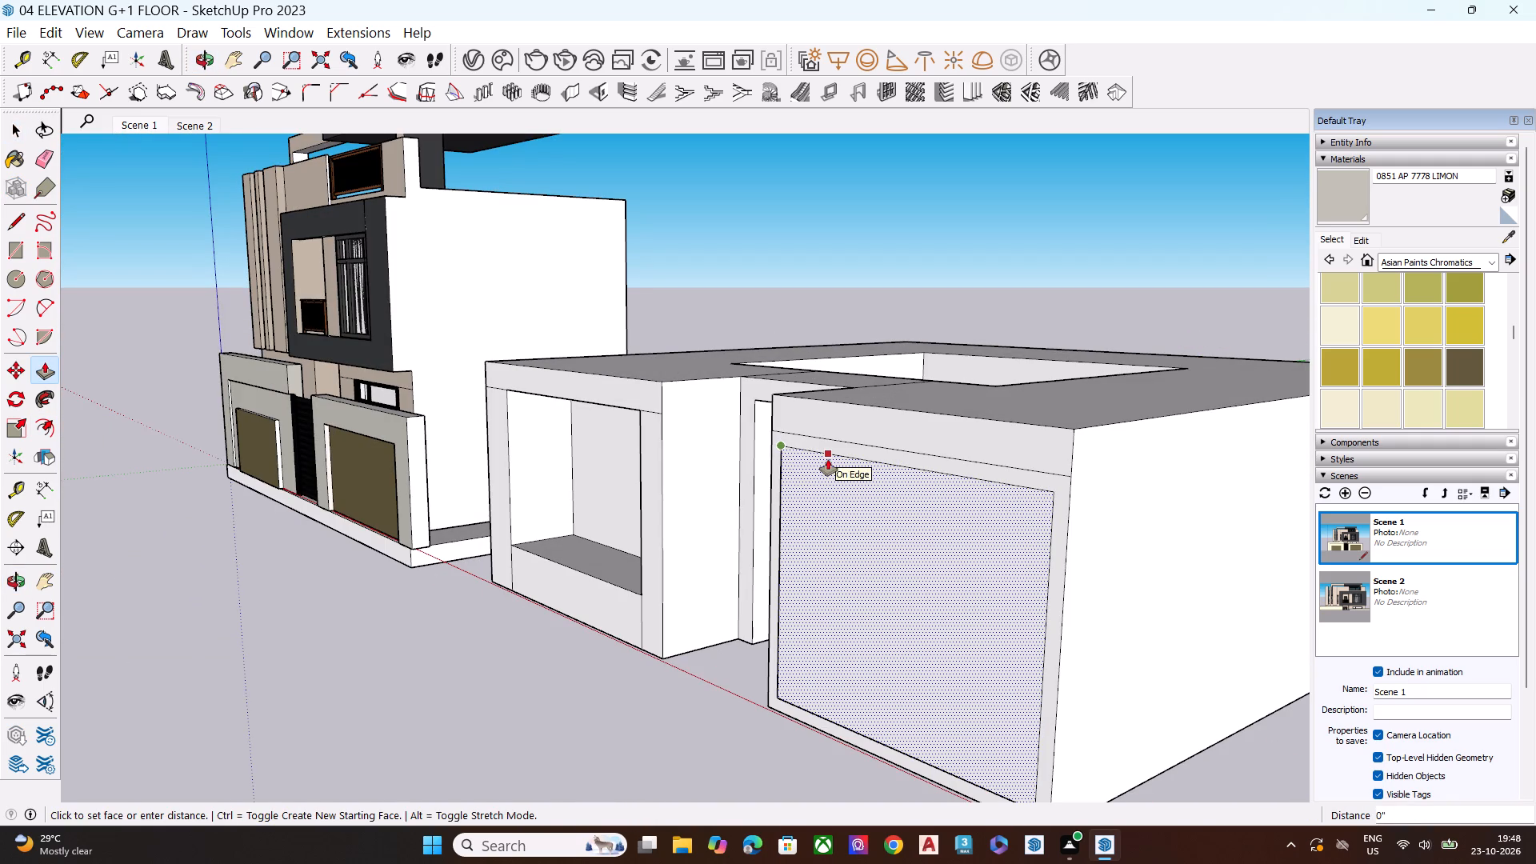
pyautogui.click(853, 486)
pyautogui.press('space')
# Switch to File Explorer, preview the recent image 04 ELEVATION G+1 S1 FLOOR.png and return to SketchUp.
pyautogui.click(682, 847)
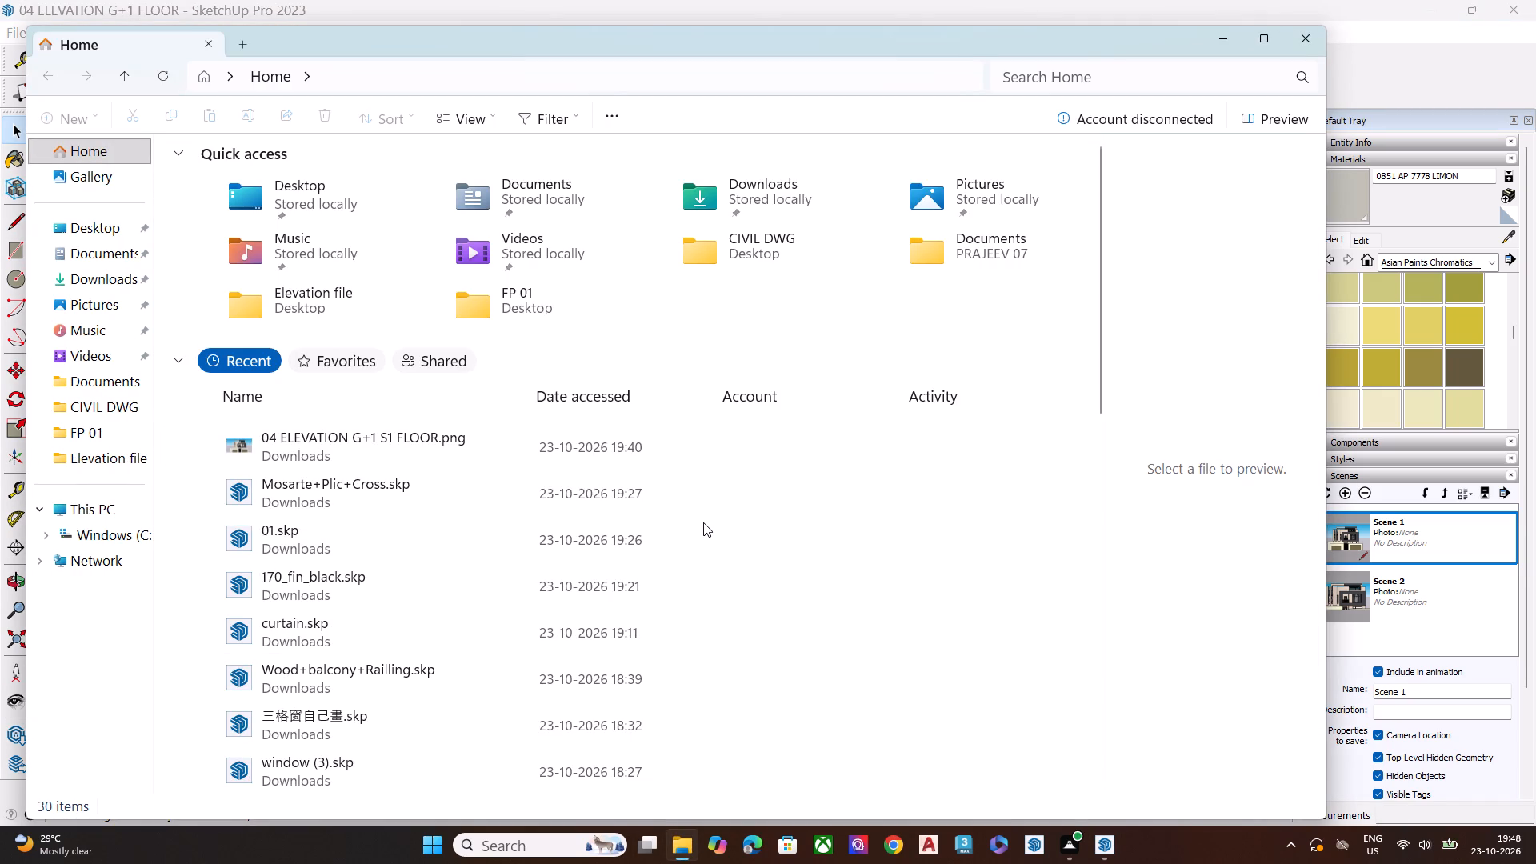
pyautogui.click(318, 445)
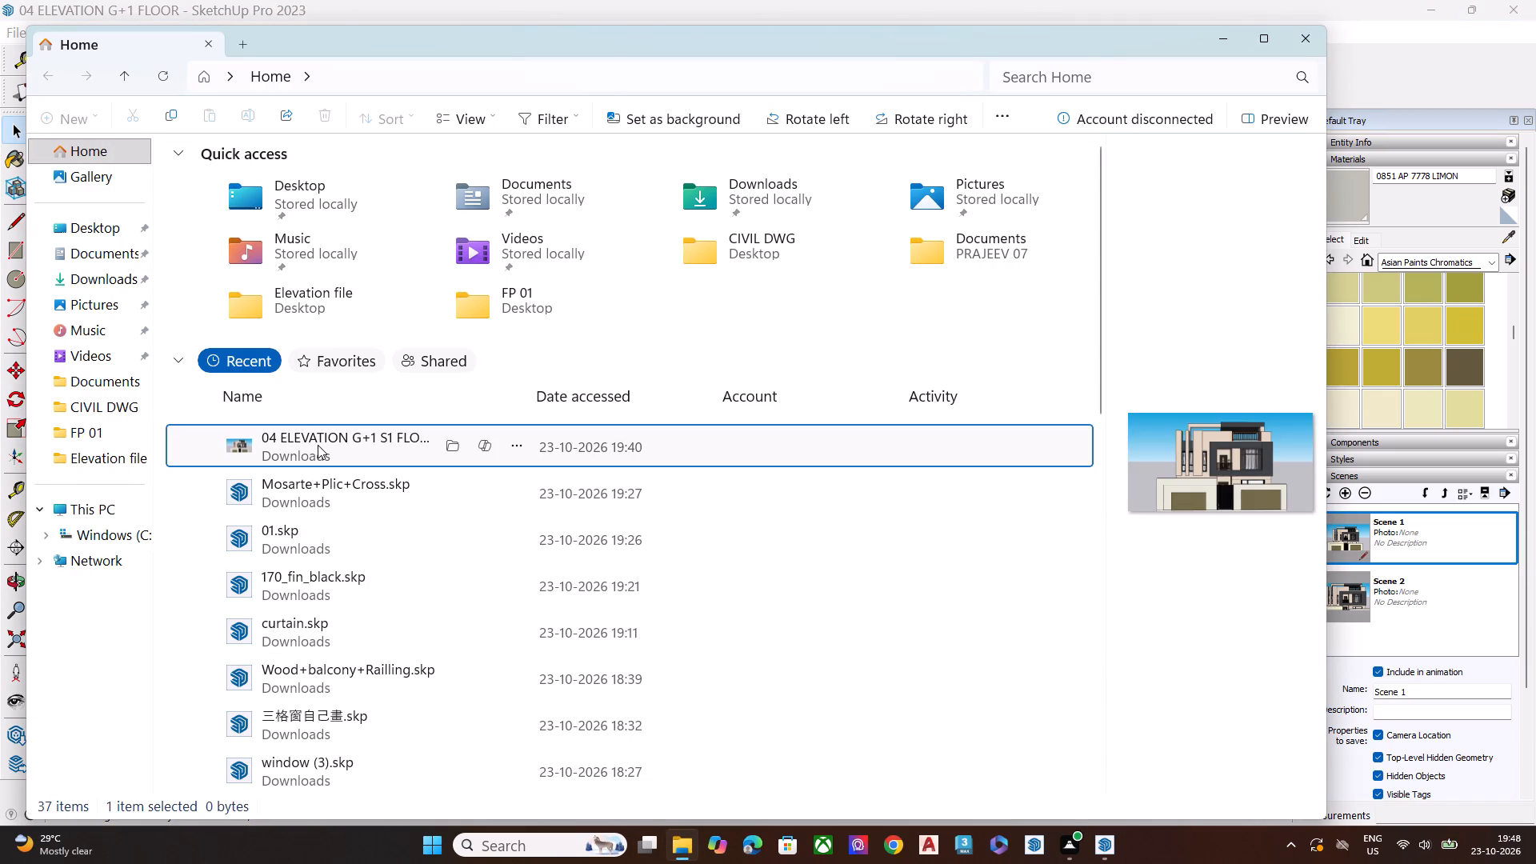
pyautogui.click(1308, 34)
pyautogui.press('space')
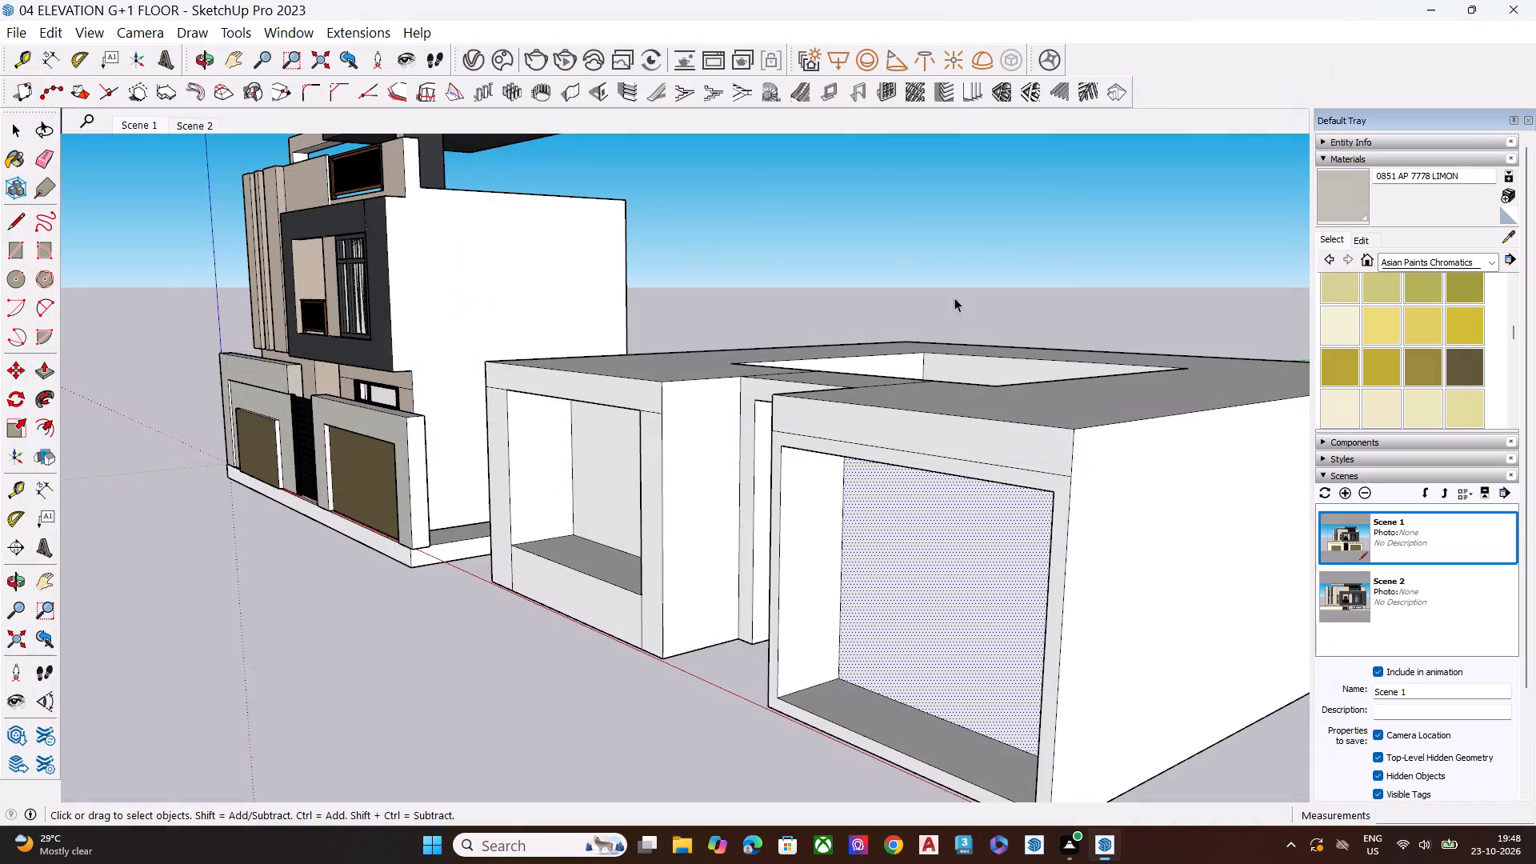
# Pull the block's main roof face around the central opening upward, adding height above the existing fascia band.
pyautogui.scroll(-2, 790, 540)
pyautogui.moveTo(811, 526); pyautogui.dragTo(898, 423, button='middle')
pyautogui.click(842, 661)
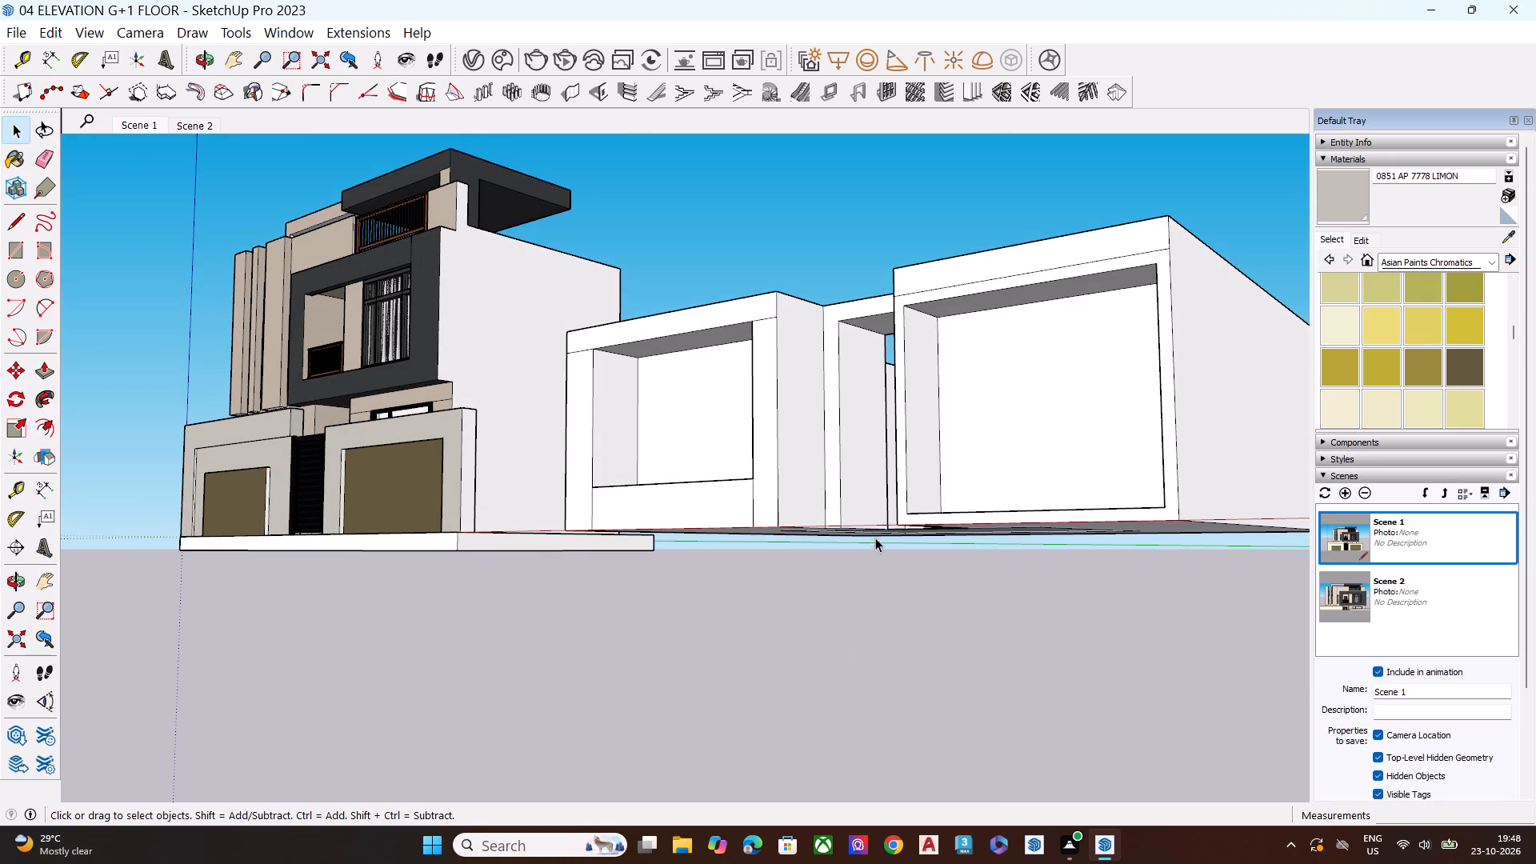
pyautogui.moveTo(877, 533); pyautogui.dragTo(1150, 667, button='middle')
pyautogui.scroll(5, 1073, 443)
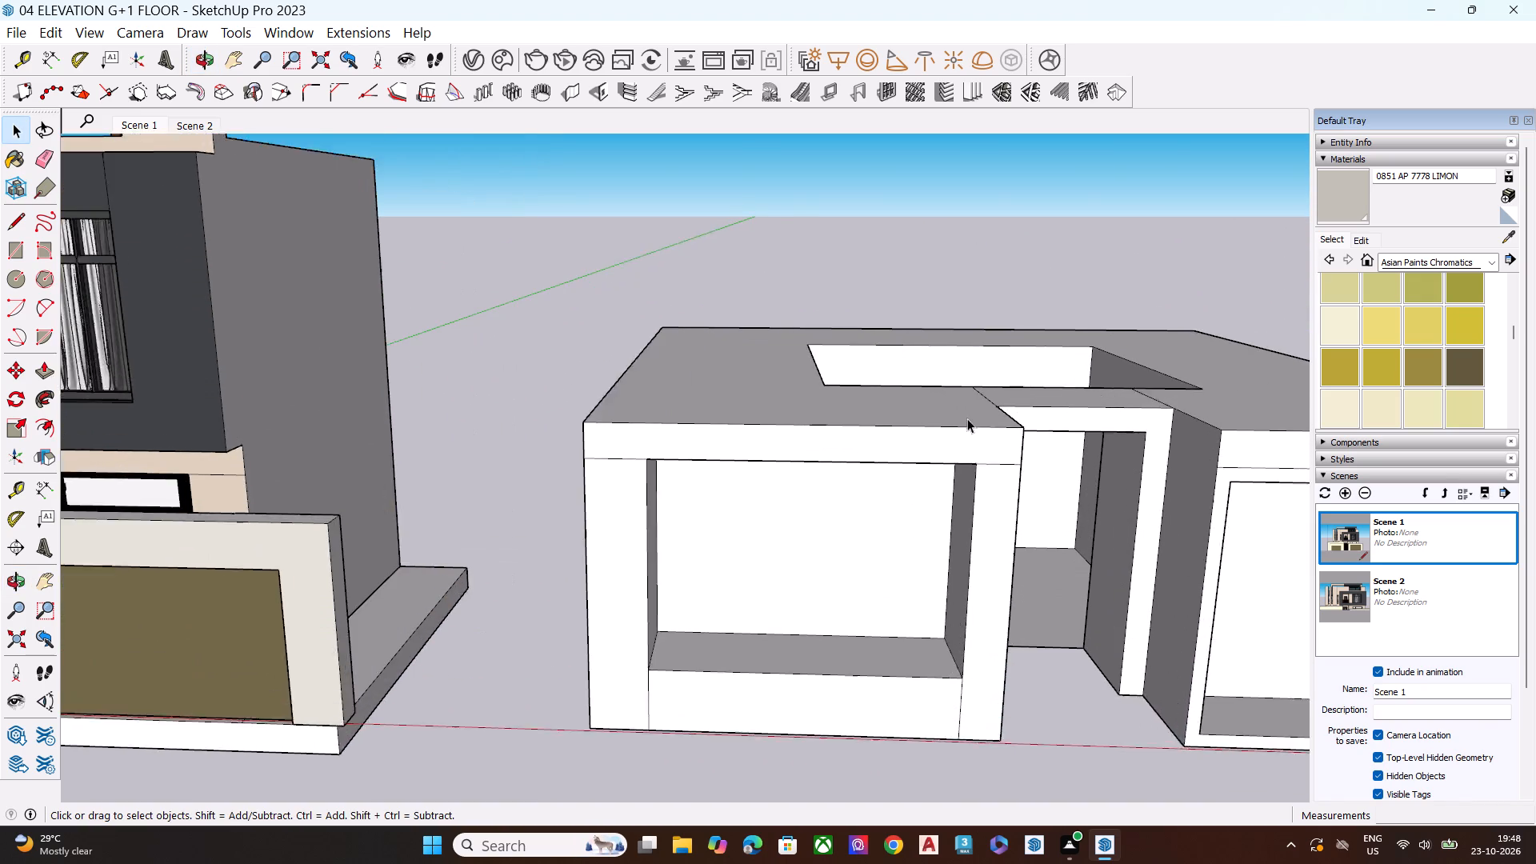
pyautogui.click(698, 399)
pyautogui.press('p')
pyautogui.click(758, 363)
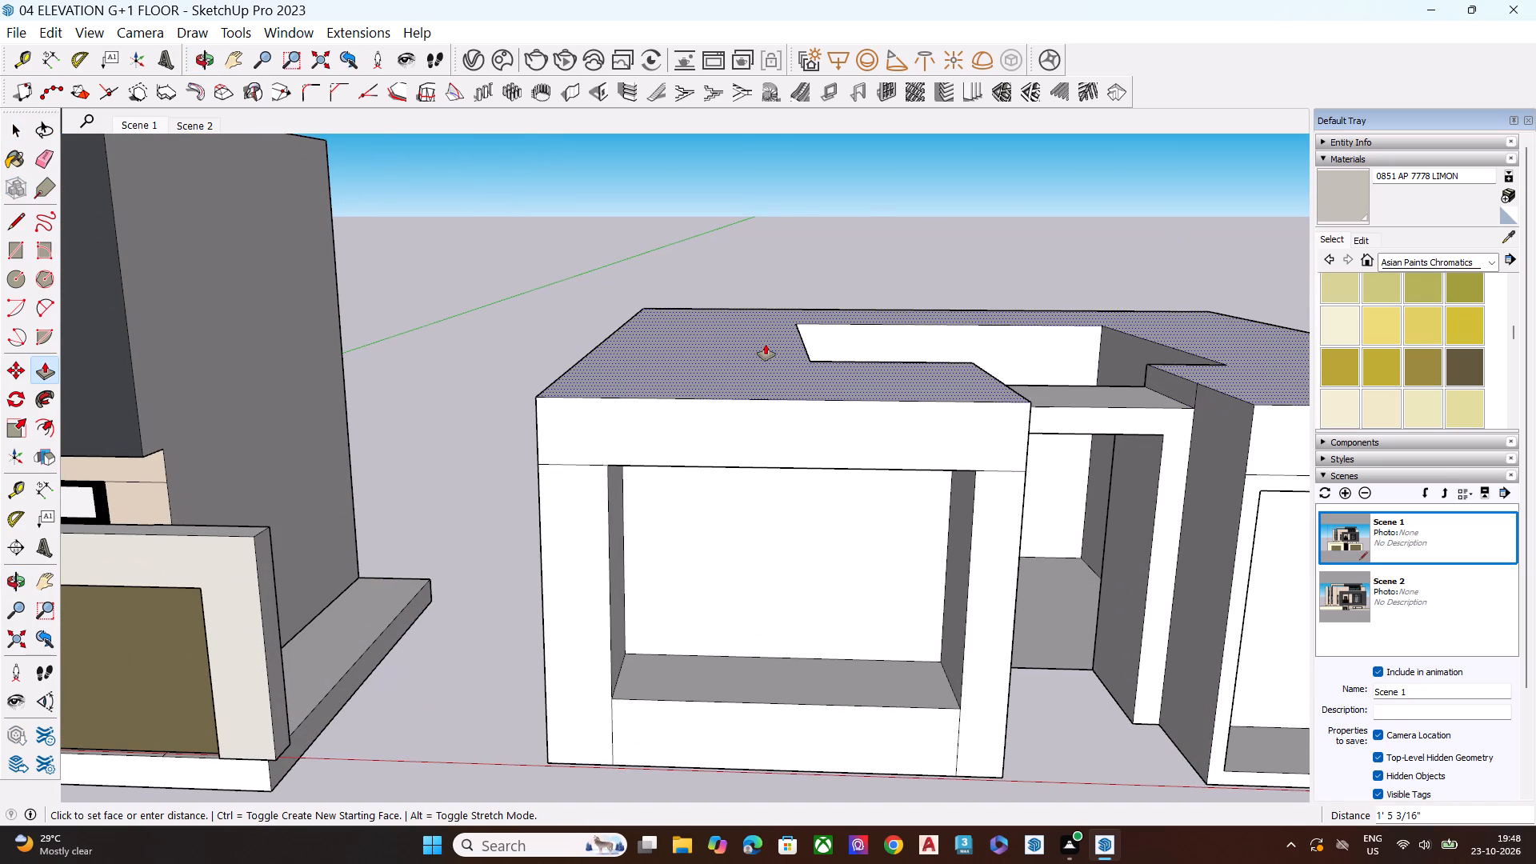
pyautogui.click(771, 320)
pyautogui.press('space')
# Examine the raised roof, the entrance passage and the inner walls of the central opening from several angles.
pyautogui.scroll(-4, 778, 377)
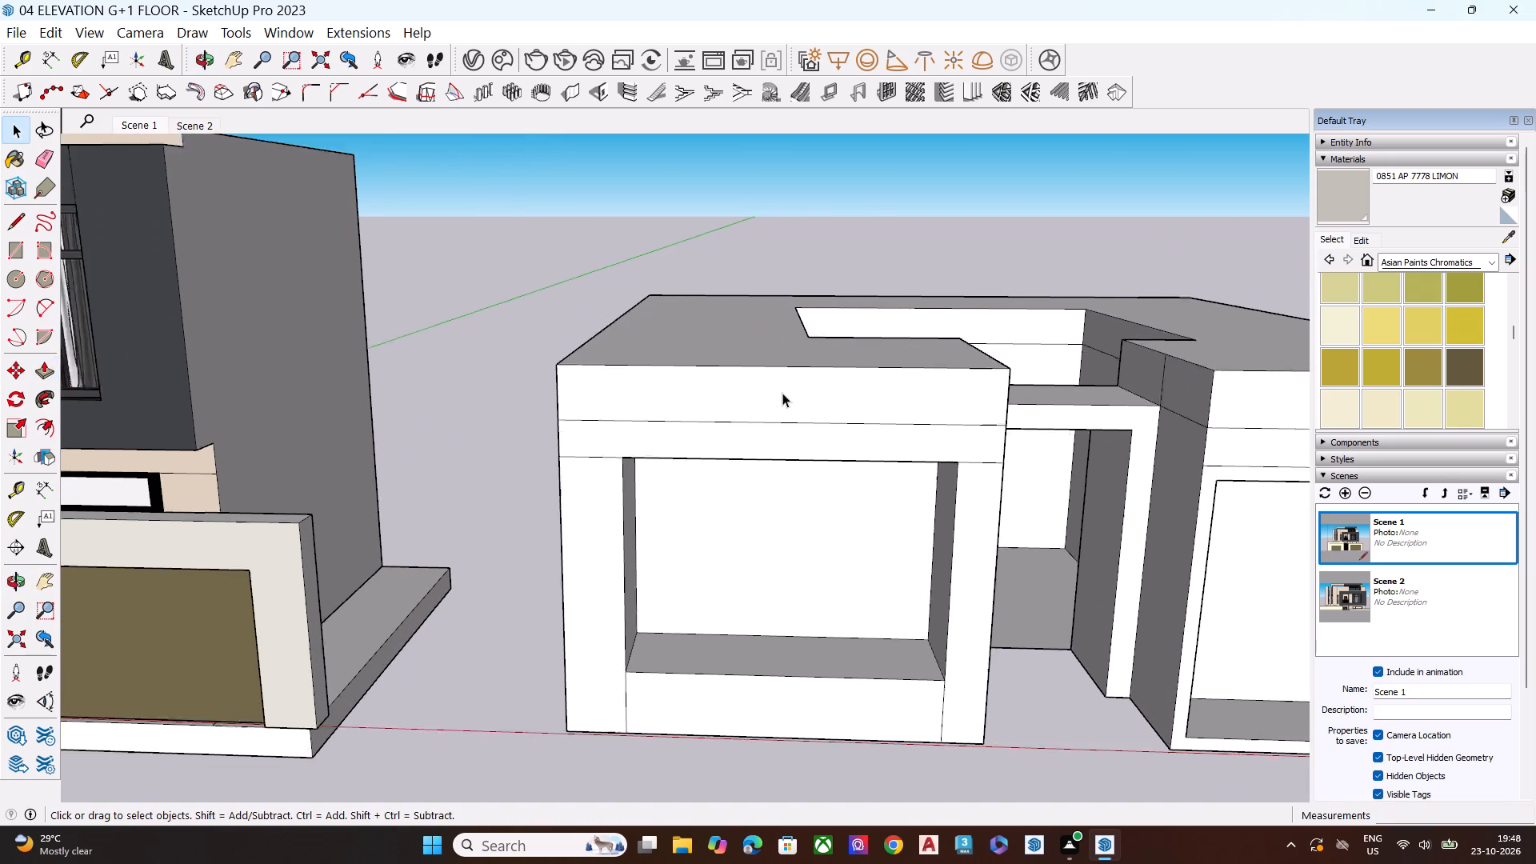
pyautogui.scroll(-5, 782, 393)
pyautogui.moveTo(958, 446); pyautogui.dragTo(954, 387, button='middle')
pyautogui.moveTo(957, 378); pyautogui.dragTo(914, 533, button='middle')
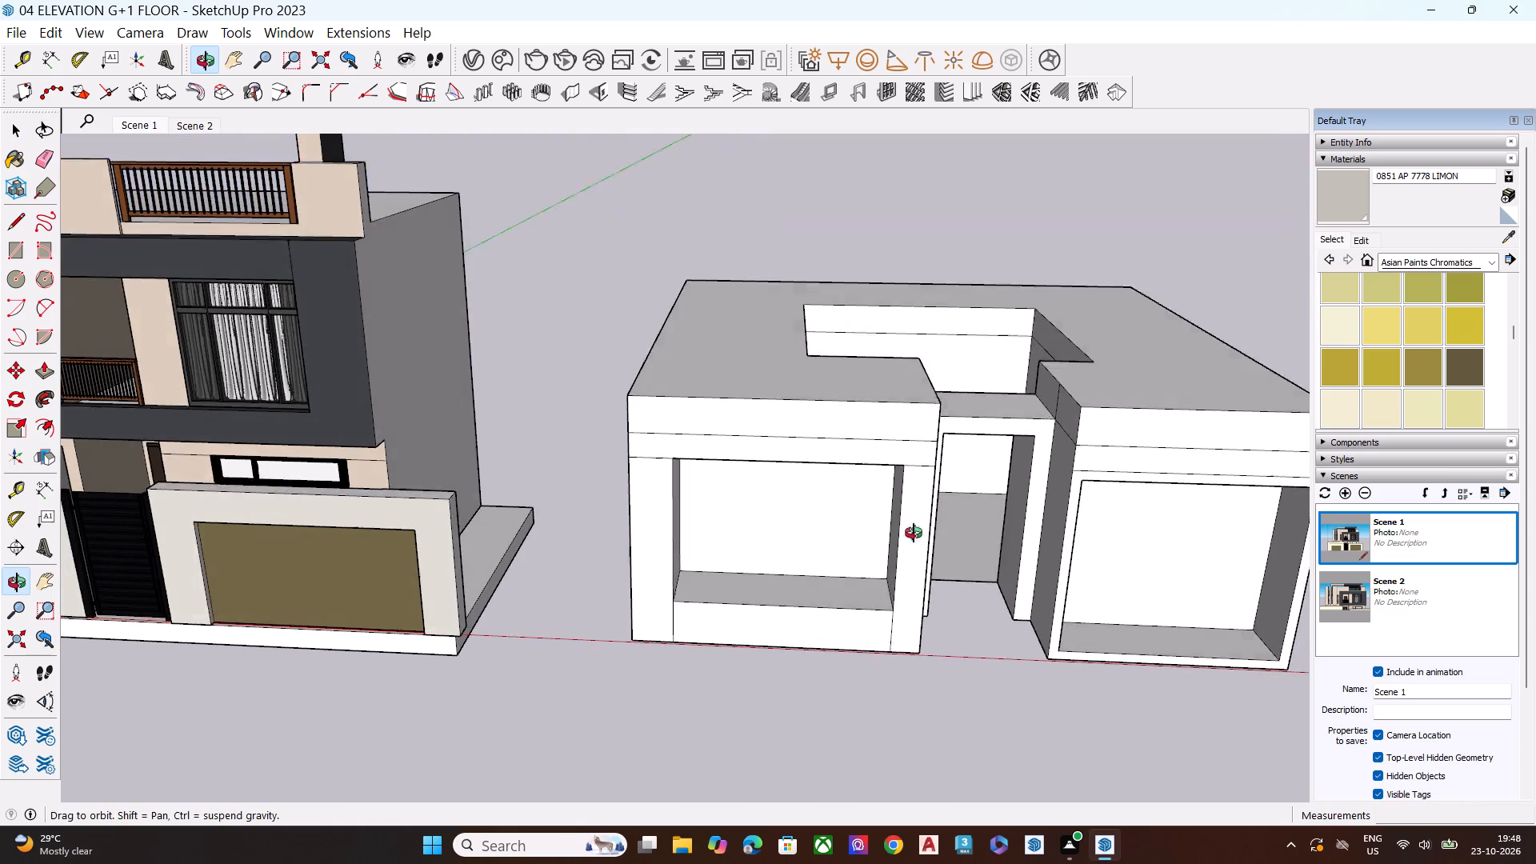
pyautogui.moveTo(914, 533); pyautogui.dragTo(701, 543, button='middle')
pyautogui.moveTo(921, 482); pyautogui.dragTo(506, 502, button='middle')
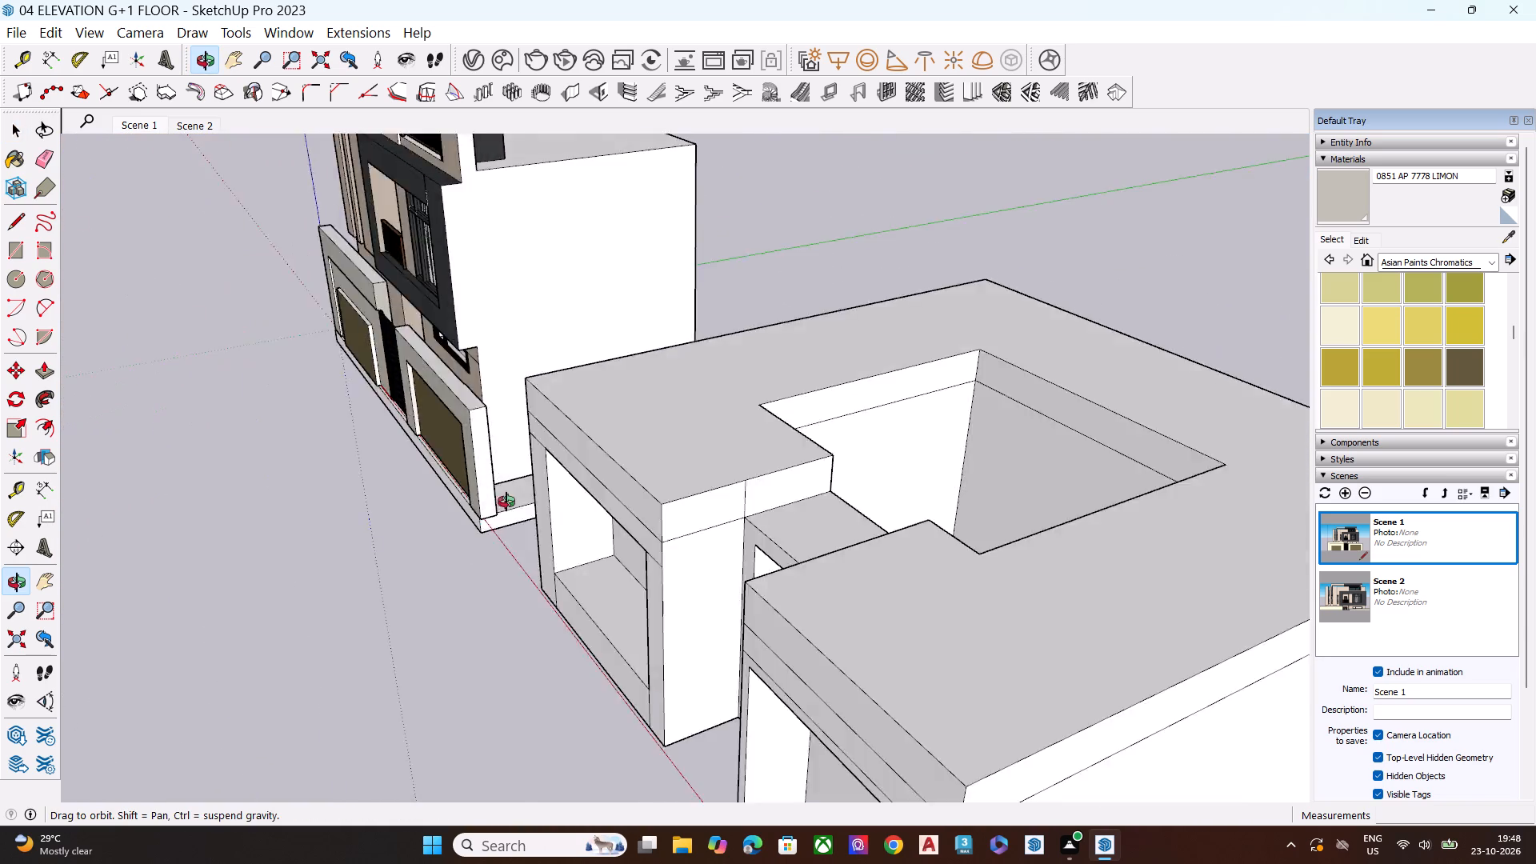
pyautogui.moveTo(506, 502); pyautogui.dragTo(505, 502, button='middle')
pyautogui.scroll(3, 630, 464)
pyautogui.scroll(-2, 630, 464)
pyautogui.scroll(3, 630, 481)
pyautogui.moveTo(650, 478); pyautogui.dragTo(630, 636, button='middle')
pyautogui.scroll(-7, 734, 381)
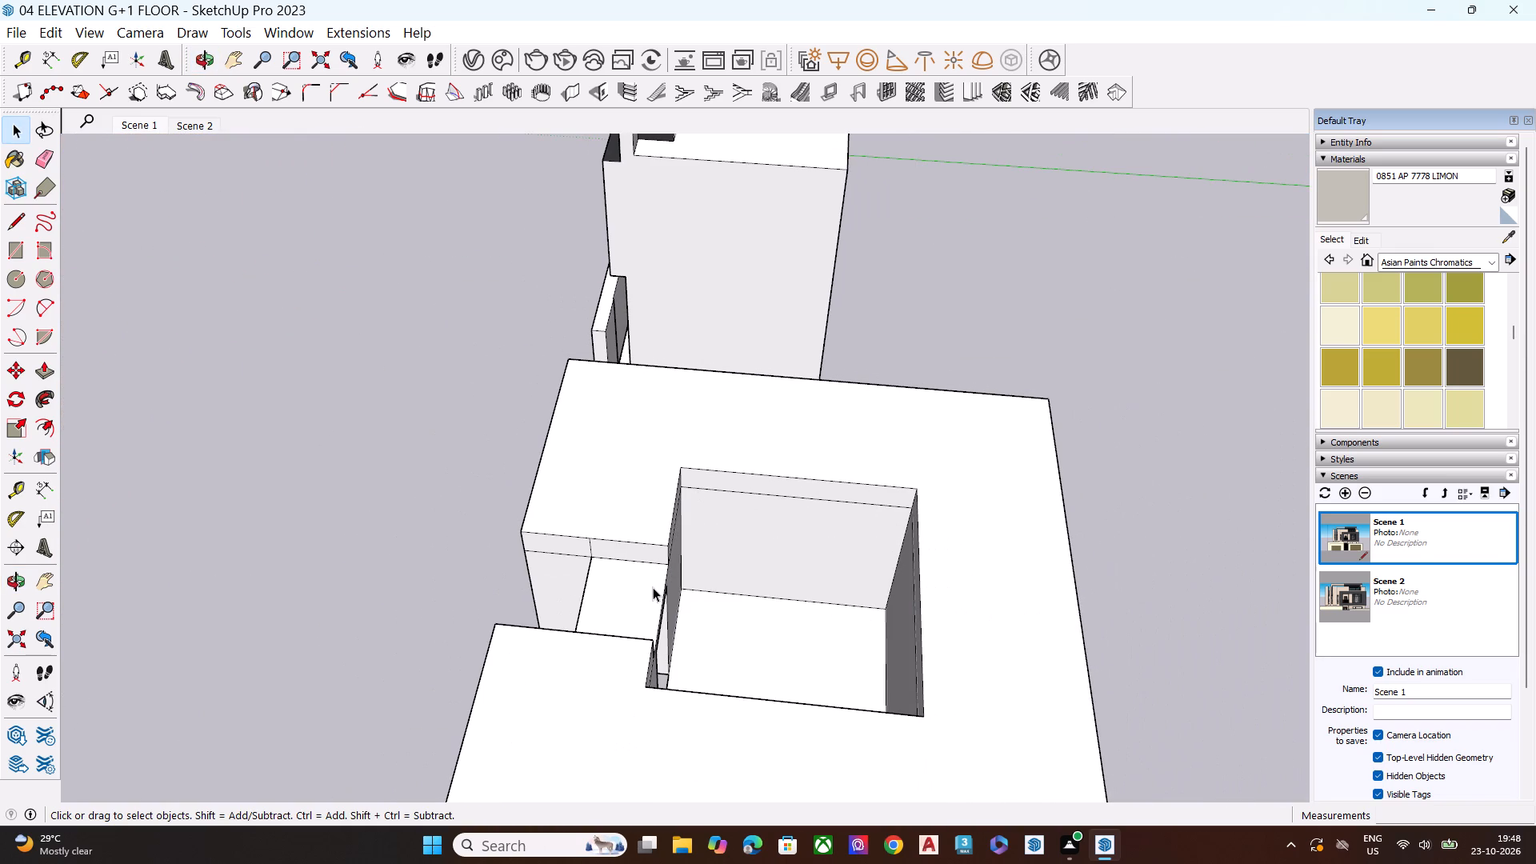
pyautogui.click(779, 645)
pyautogui.press('space')
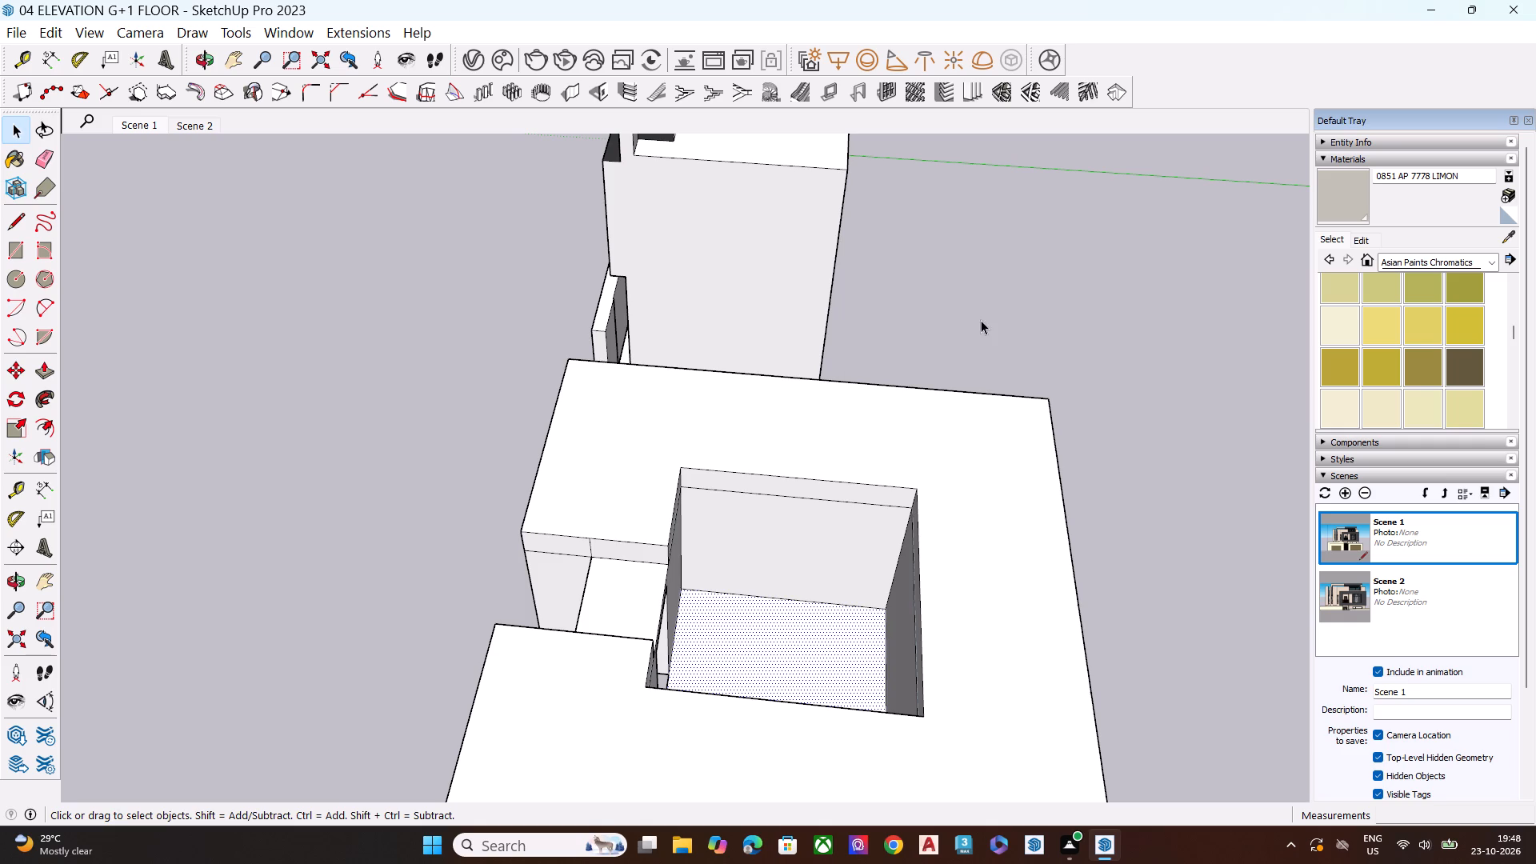
pyautogui.click(982, 320)
pyautogui.moveTo(780, 481); pyautogui.dragTo(1142, 410, button='middle')
pyautogui.moveTo(1007, 487); pyautogui.dragTo(943, 575, button='middle')
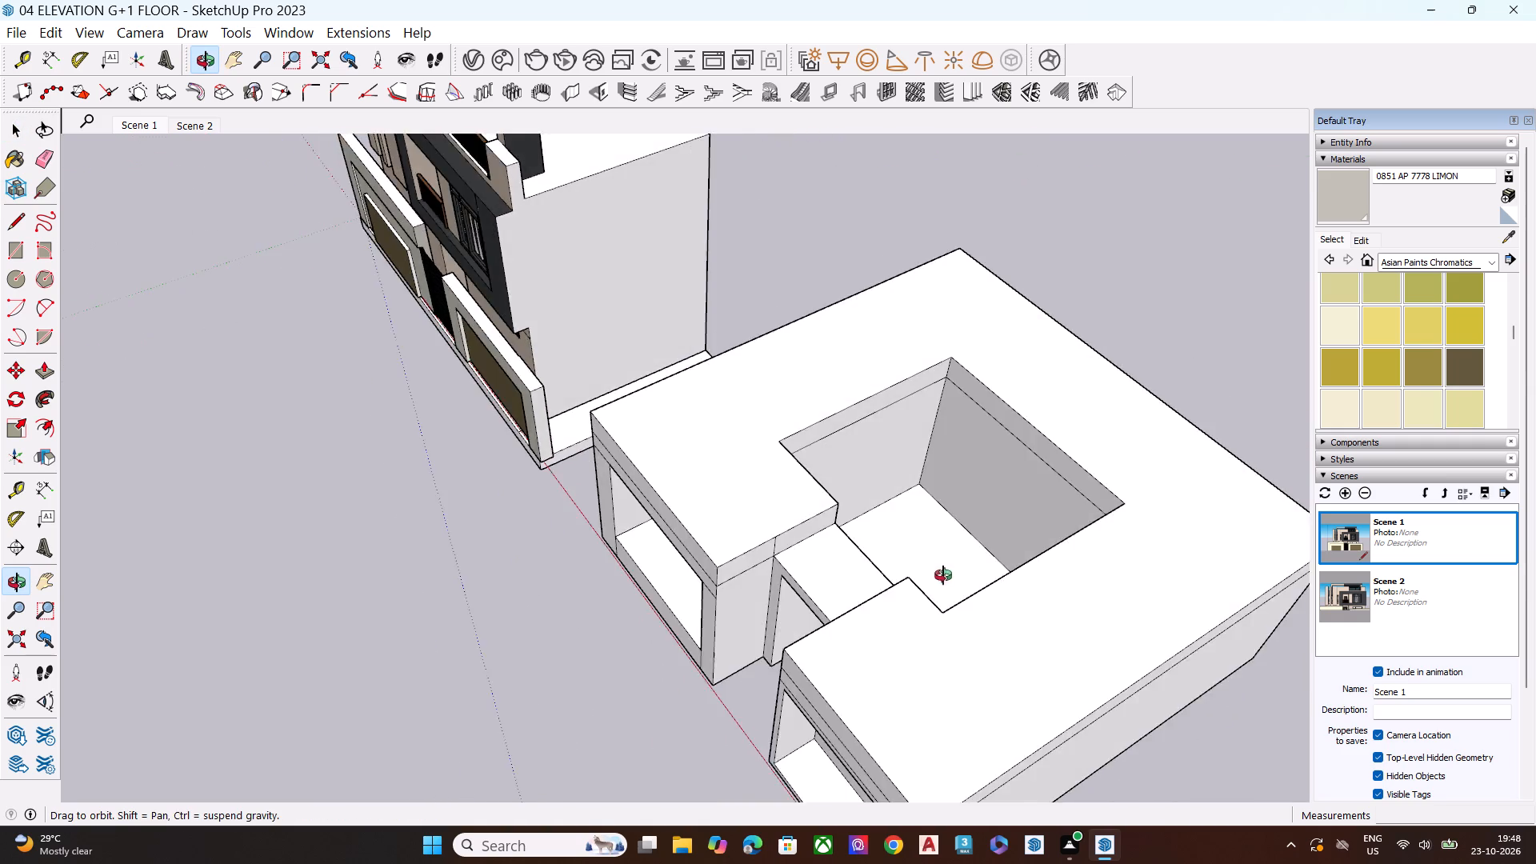
pyautogui.moveTo(943, 575); pyautogui.dragTo(442, 546, button='middle')
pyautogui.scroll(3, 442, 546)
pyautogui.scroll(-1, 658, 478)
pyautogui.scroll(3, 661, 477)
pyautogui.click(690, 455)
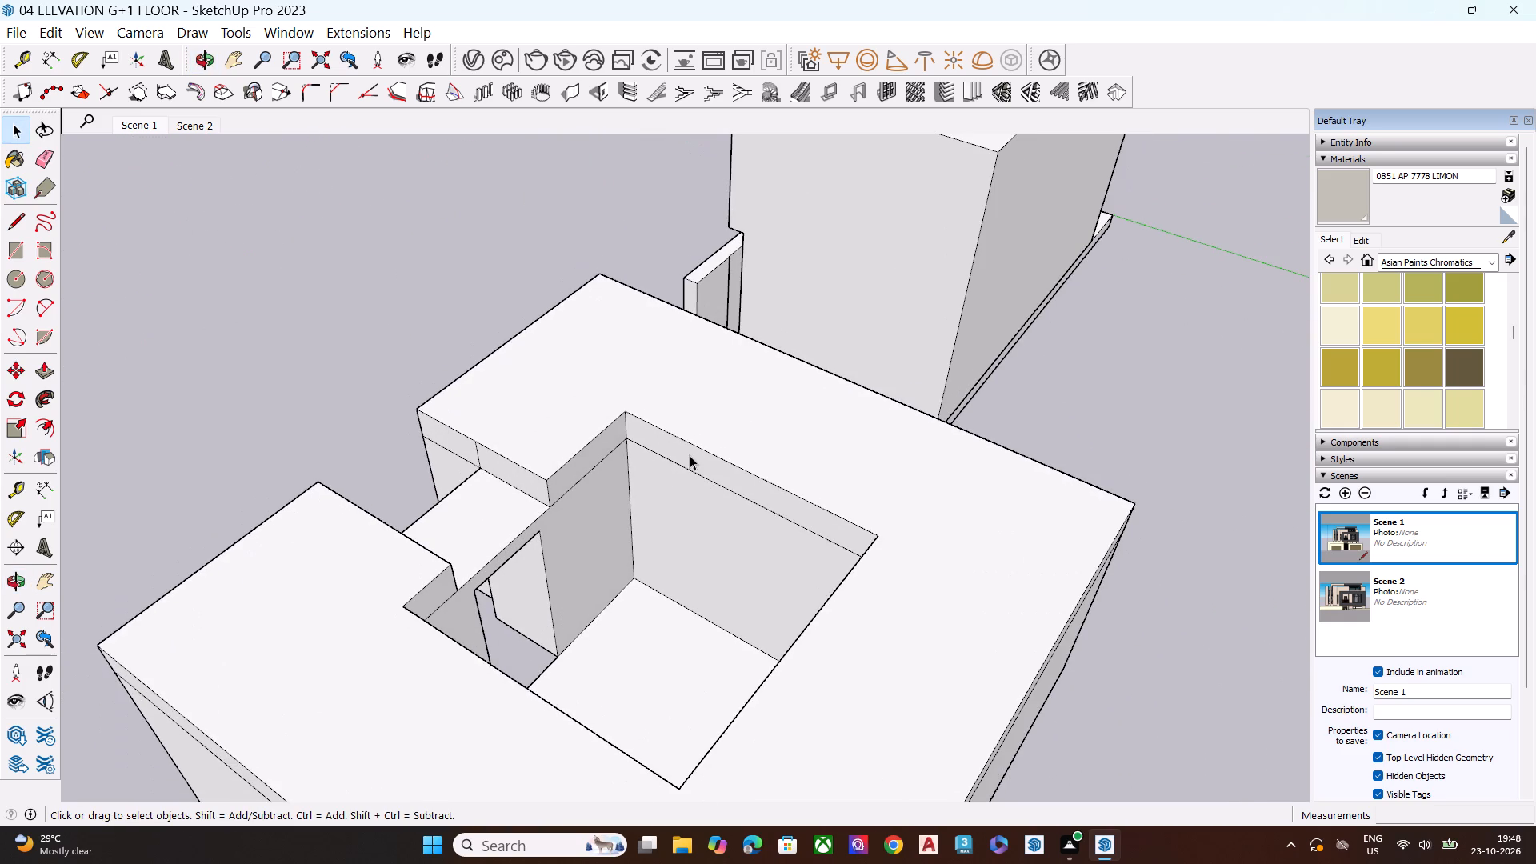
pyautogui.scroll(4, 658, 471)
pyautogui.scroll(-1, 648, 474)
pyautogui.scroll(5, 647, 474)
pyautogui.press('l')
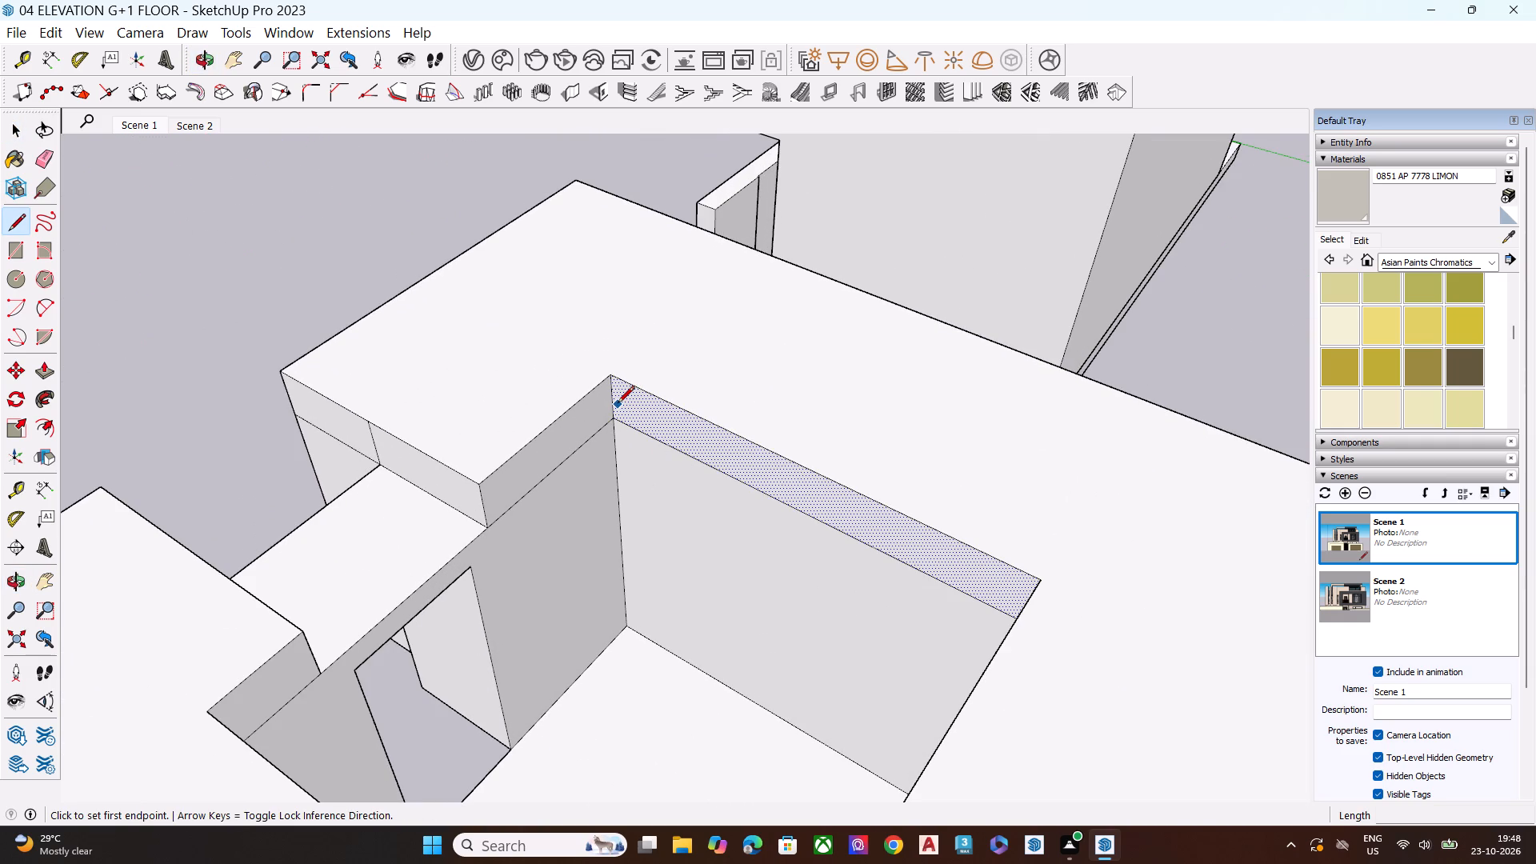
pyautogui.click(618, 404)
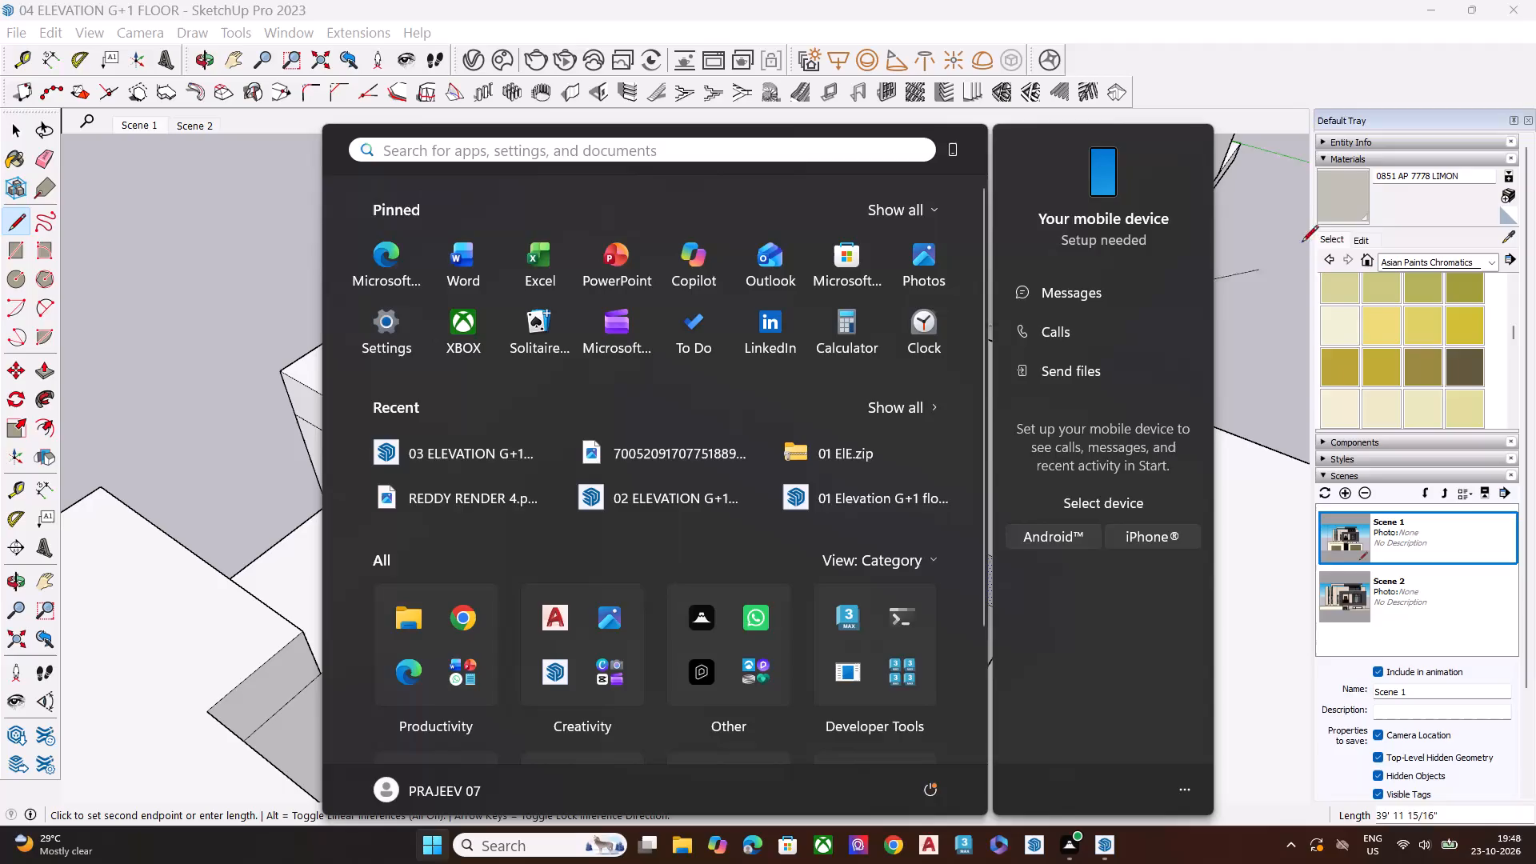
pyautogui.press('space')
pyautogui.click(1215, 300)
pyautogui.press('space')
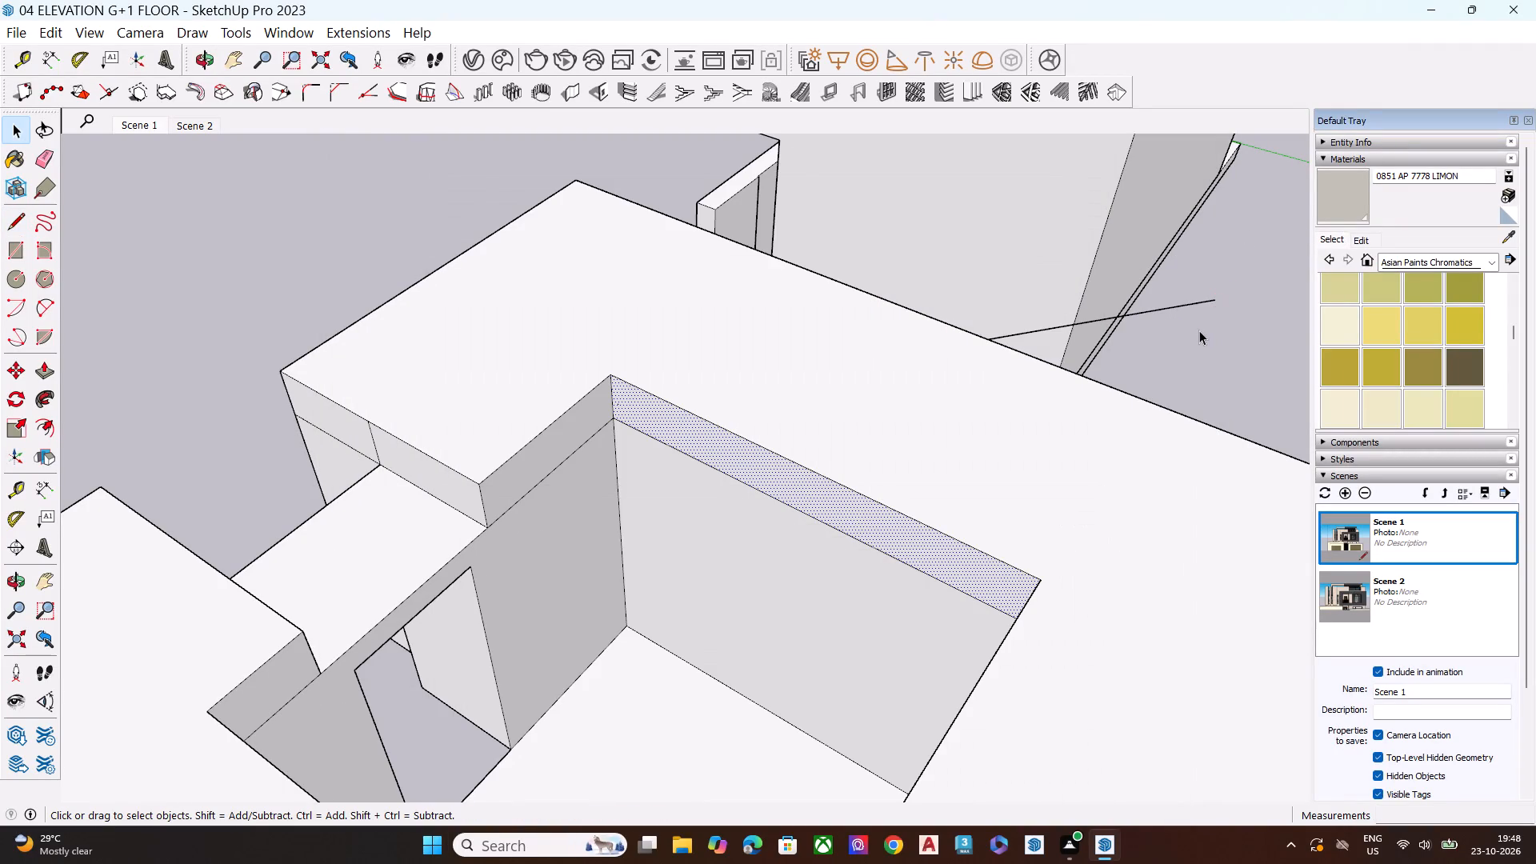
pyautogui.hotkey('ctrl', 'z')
# Draw a horizontal line about 24' 10" long across the middle of the upper band on the opening's inner wall nearer the house.
pyautogui.moveTo(637, 413); pyautogui.dragTo(660, 373, button='middle')
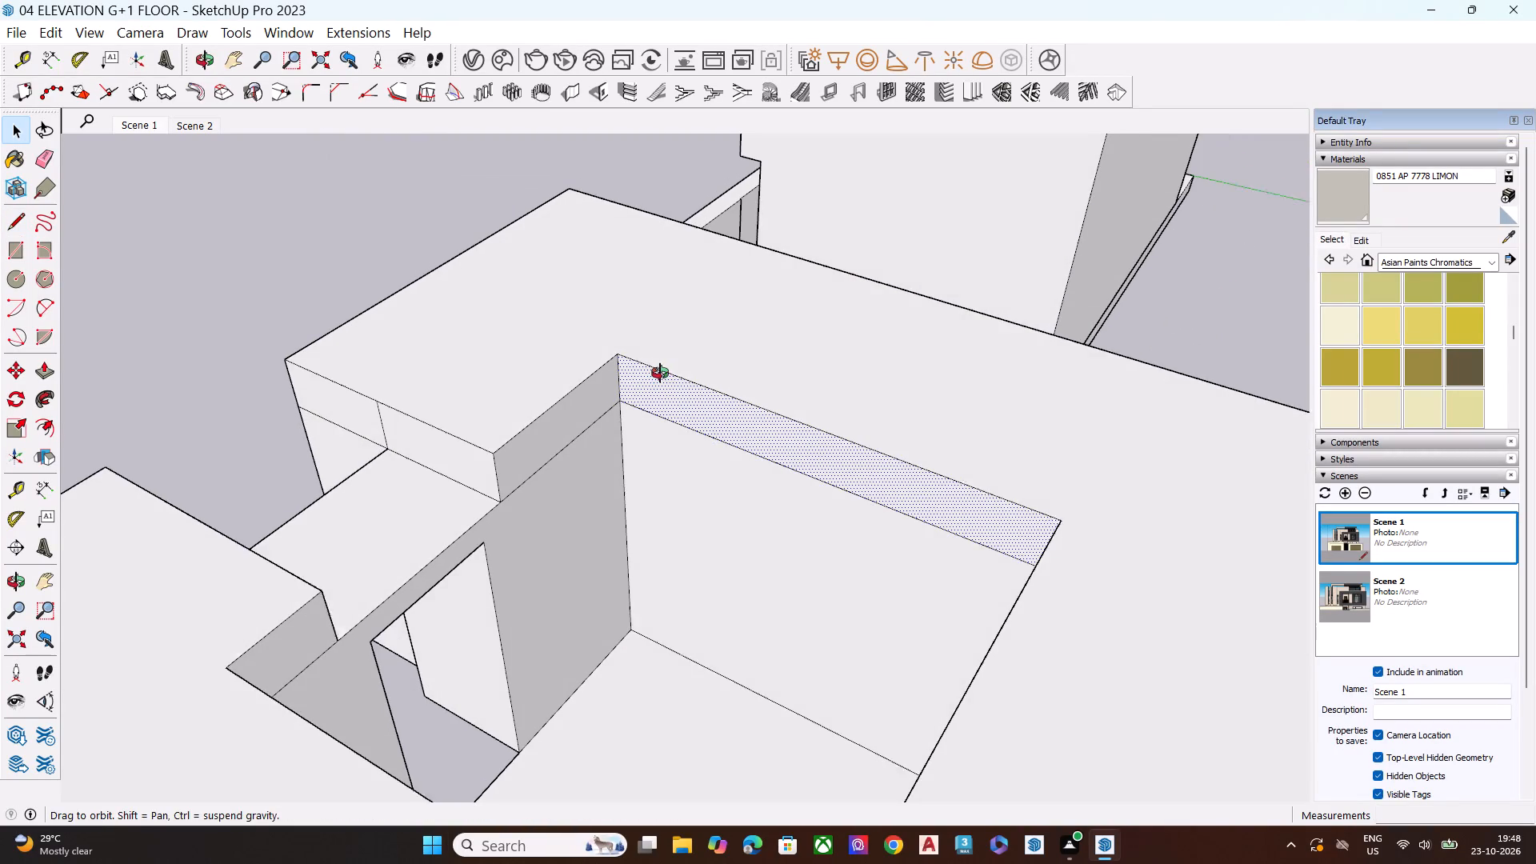
pyautogui.moveTo(660, 373); pyautogui.dragTo(660, 371, button='middle')
pyautogui.press('l')
pyautogui.click(616, 376)
pyautogui.moveTo(761, 437); pyautogui.dragTo(941, 420, button='middle')
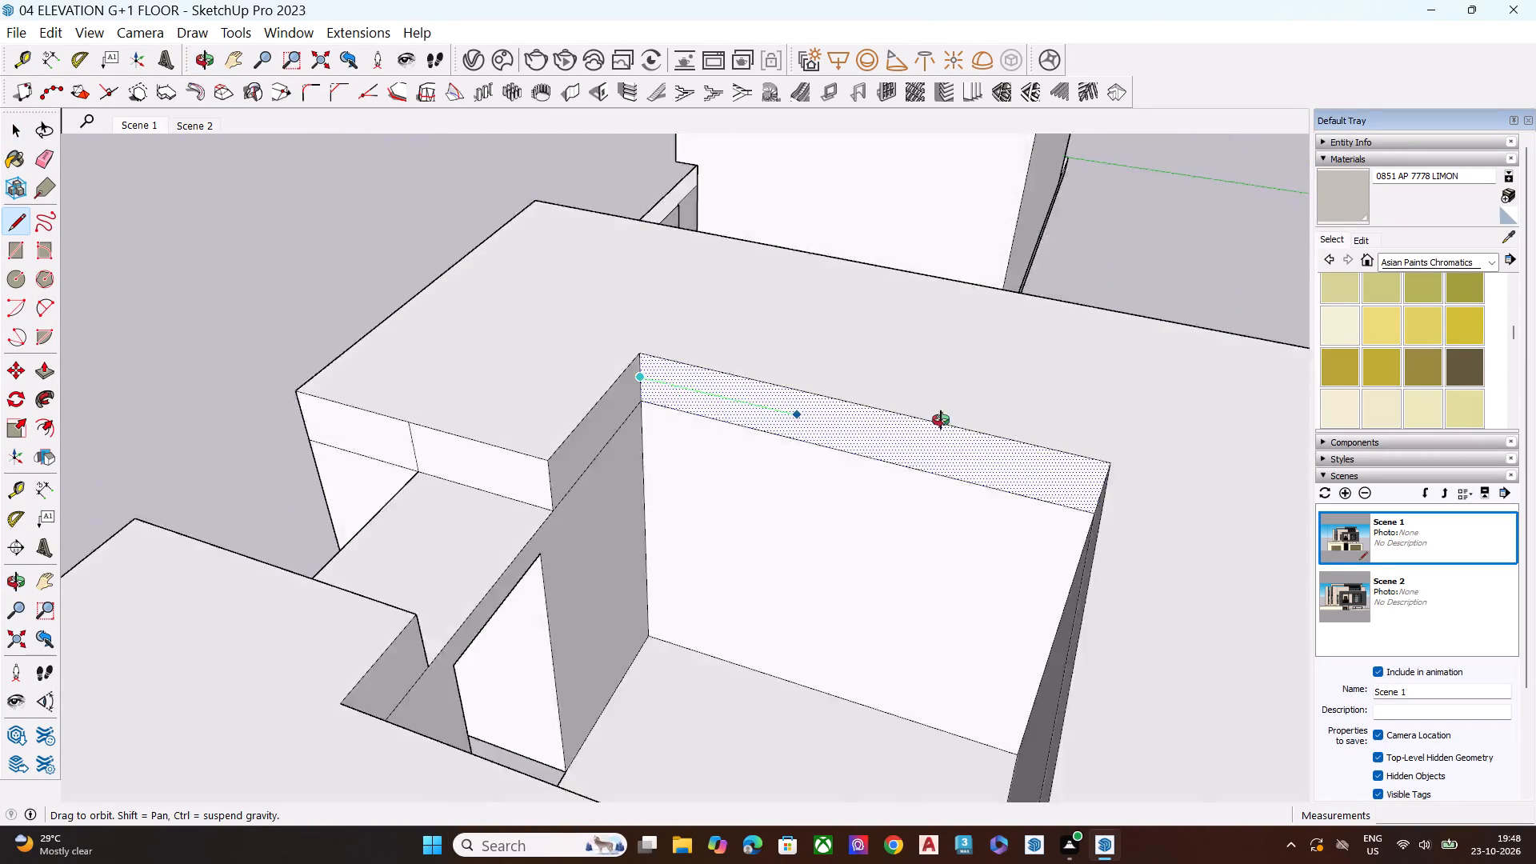
pyautogui.moveTo(941, 420); pyautogui.dragTo(1166, 362, button='middle')
pyautogui.click(1104, 292)
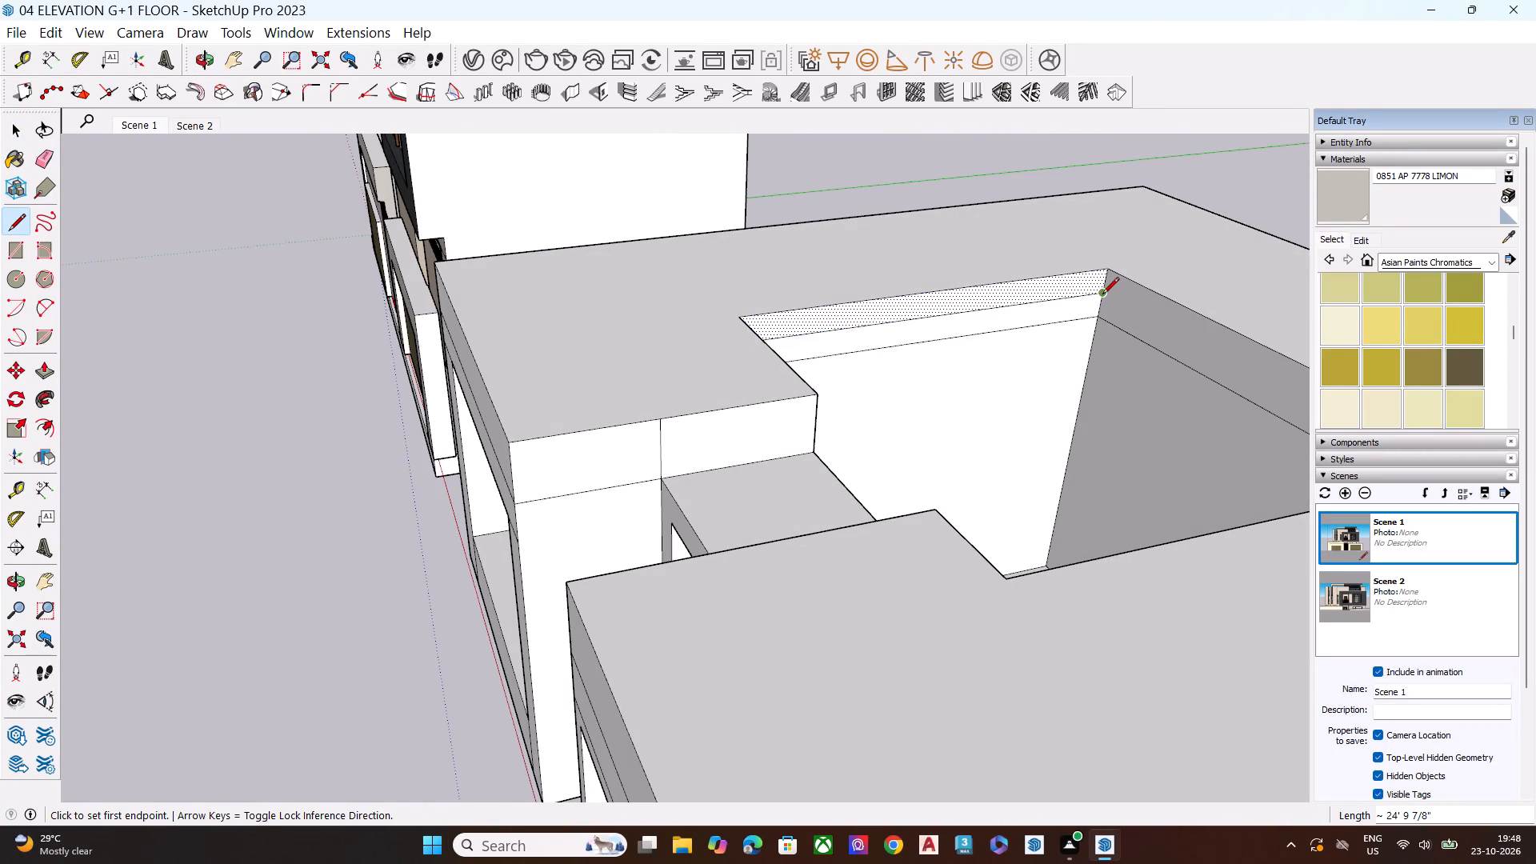
# Continue the line about 26' 3" along the middle of the upper band on the central opening's rear wall.
pyautogui.click(1100, 295)
pyautogui.scroll(-5, 1096, 362)
pyautogui.scroll(1, 1146, 377)
pyautogui.scroll(-2, 1153, 380)
pyautogui.scroll(1, 1158, 382)
pyautogui.scroll(-8, 982, 350)
pyautogui.moveTo(1054, 364); pyautogui.dragTo(1223, 562, button='middle')
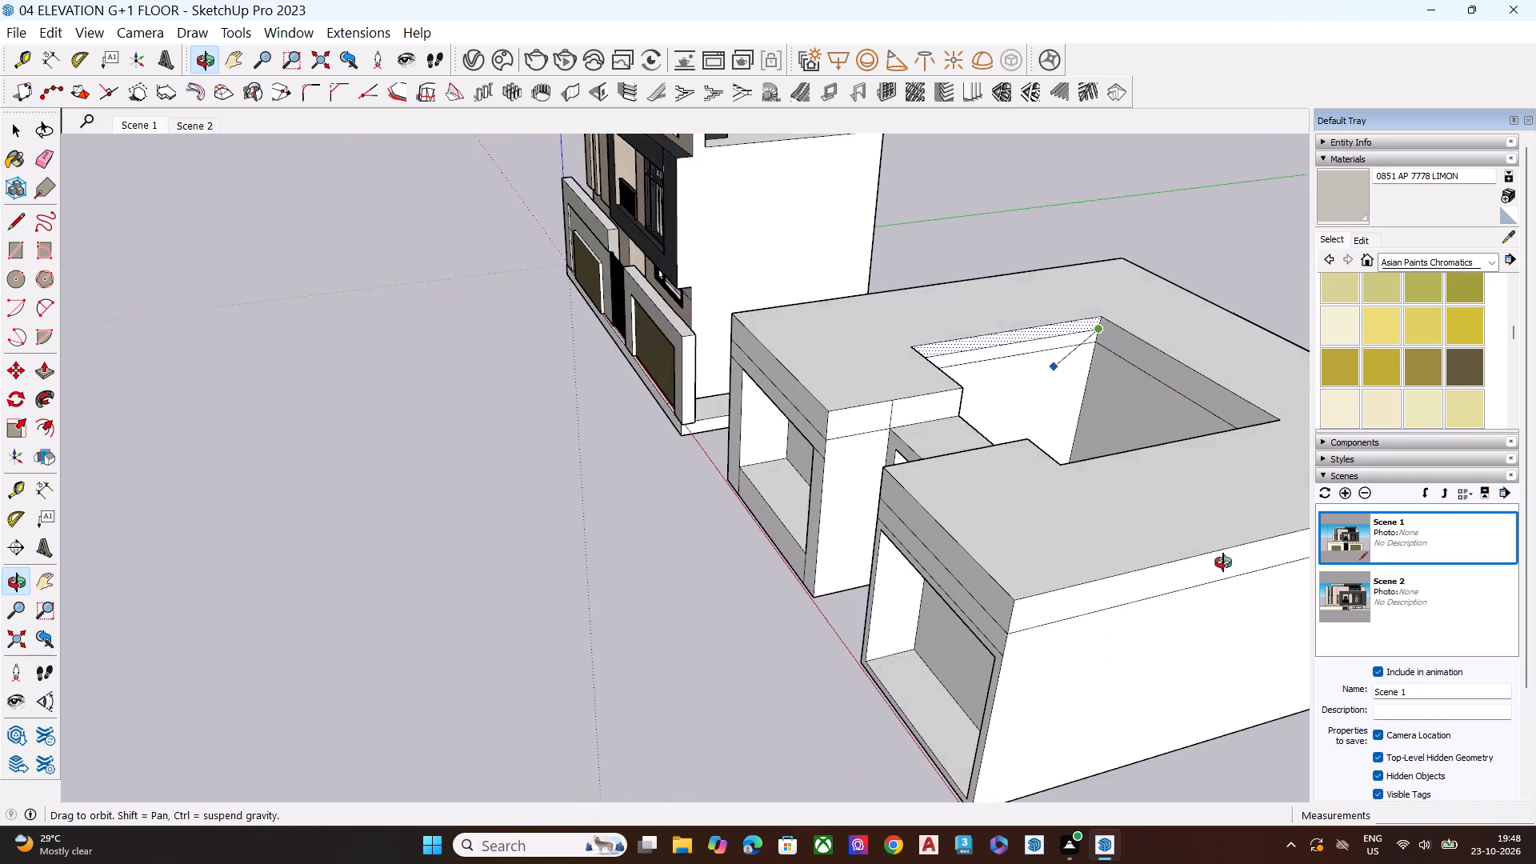
pyautogui.moveTo(1223, 562); pyautogui.dragTo(1307, 545, button='middle')
pyautogui.scroll(9, 1240, 247)
pyautogui.scroll(2, 1211, 343)
pyautogui.scroll(-1, 1222, 352)
pyautogui.scroll(2, 1222, 352)
pyautogui.scroll(-1, 1236, 355)
pyautogui.scroll(2, 1241, 355)
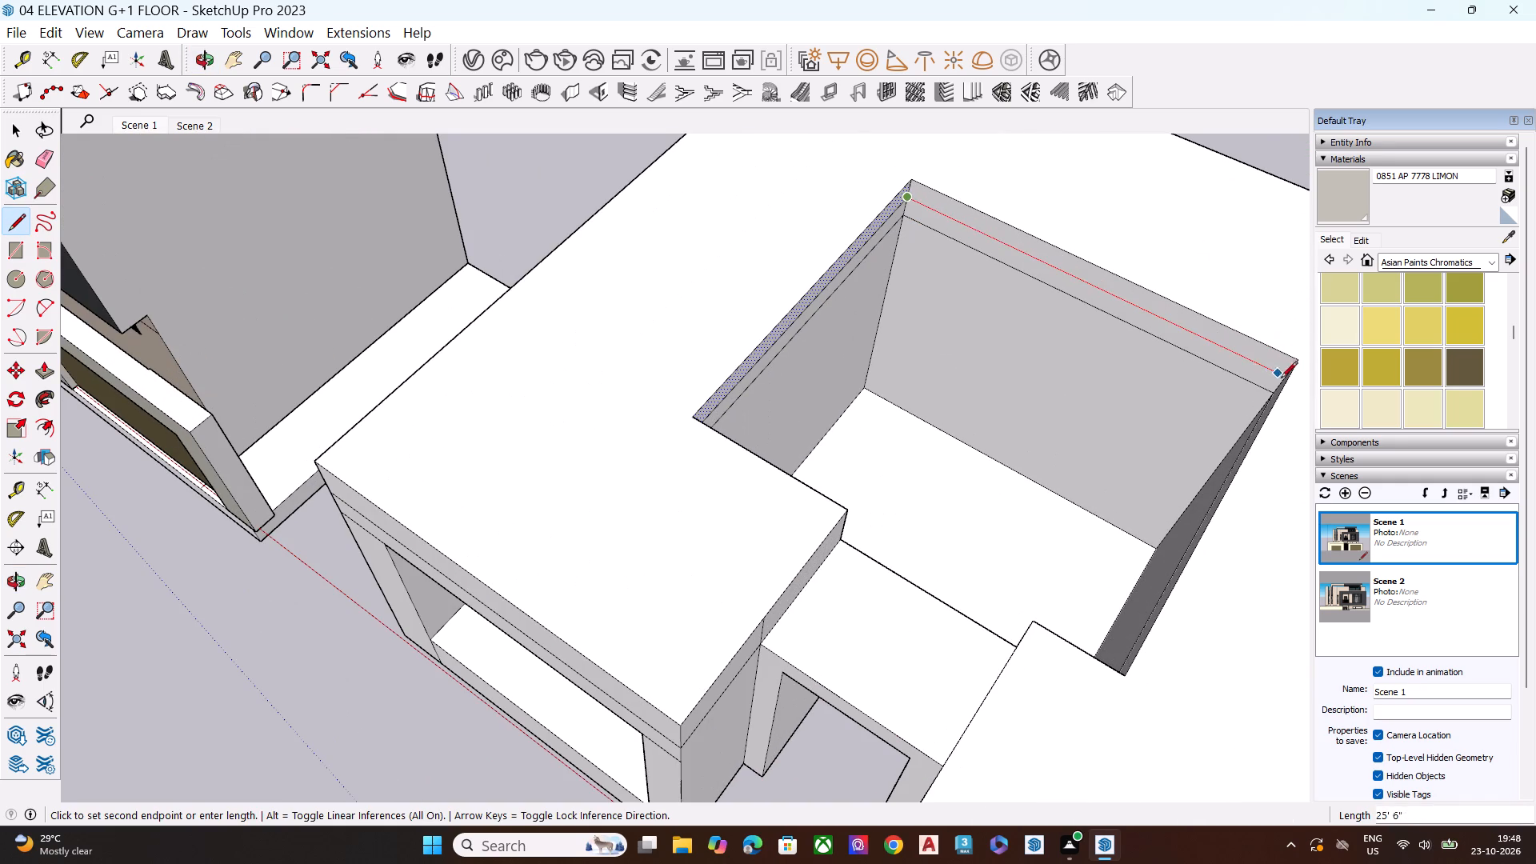
pyautogui.moveTo(878, 336); pyautogui.dragTo(978, 319, button='middle')
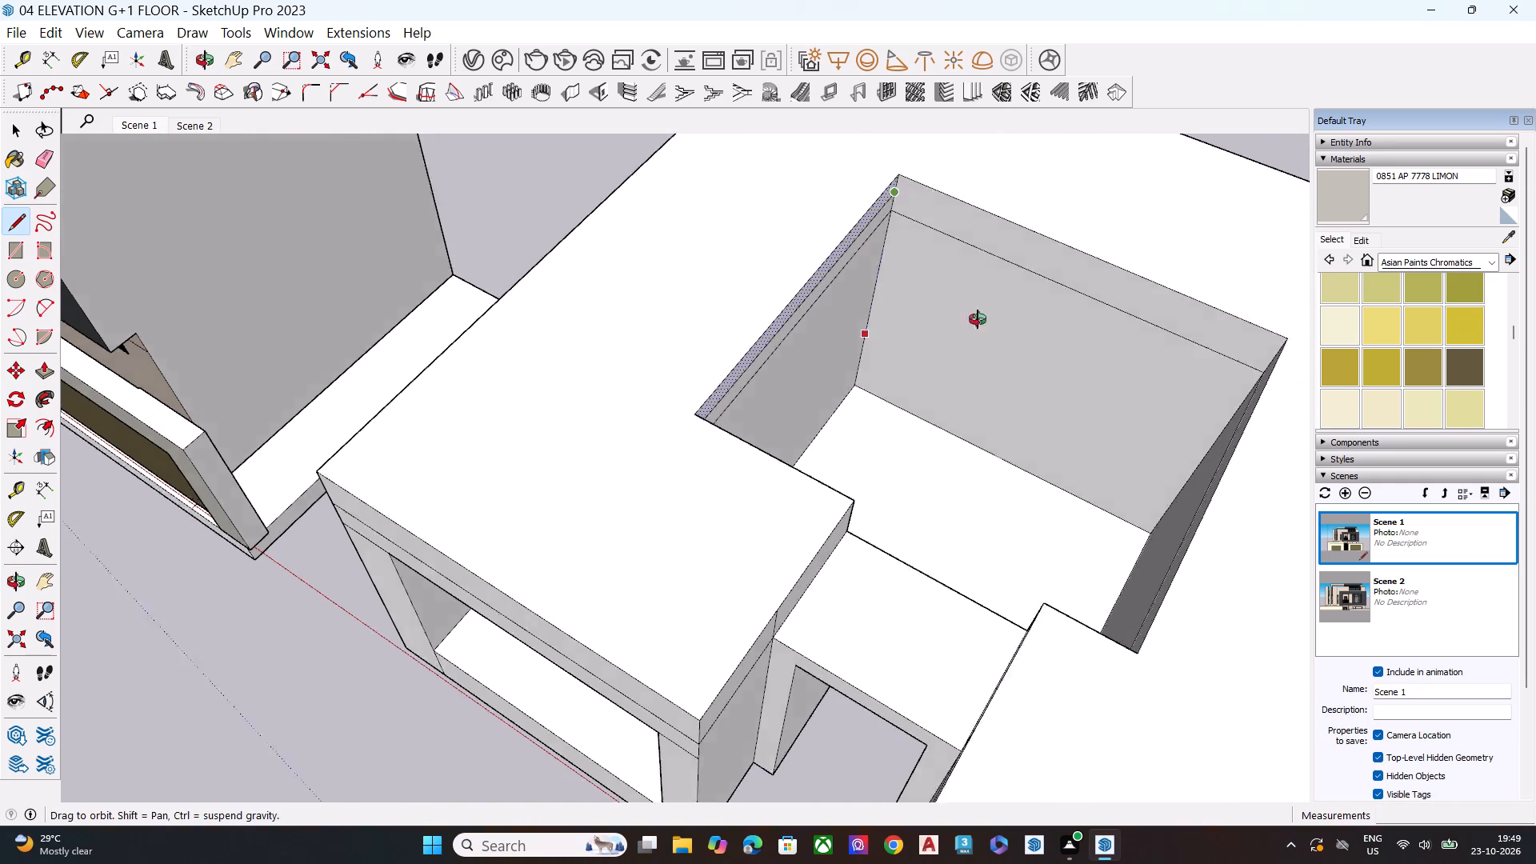
pyautogui.moveTo(978, 319); pyautogui.dragTo(1182, 232, button='middle')
pyautogui.scroll(2, 1073, 181)
pyautogui.scroll(-6, 1045, 180)
pyautogui.scroll(4, 1035, 180)
pyautogui.click(1018, 175)
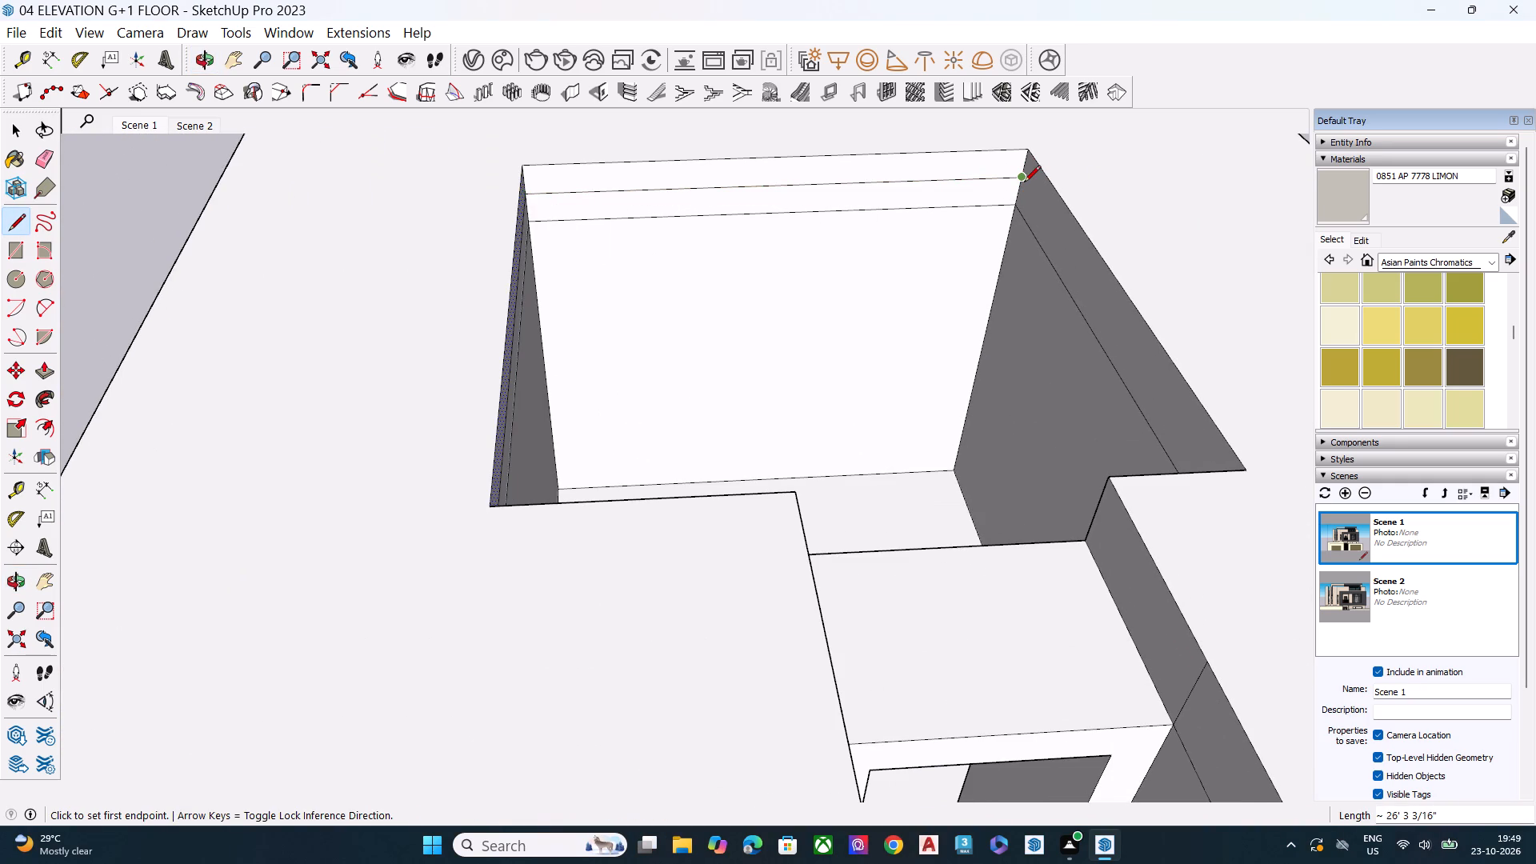
# Continue the line about 24' 10" along the middle of the upper band on the opening's inner wall farthest from the house.
pyautogui.click(1024, 177)
pyautogui.scroll(-11, 821, 302)
pyautogui.moveTo(926, 374); pyautogui.dragTo(1235, 347, button='middle')
pyautogui.scroll(2, 938, 192)
pyautogui.scroll(-1, 889, 190)
pyautogui.scroll(3, 879, 190)
pyautogui.scroll(-1, 780, 214)
pyautogui.scroll(3, 774, 224)
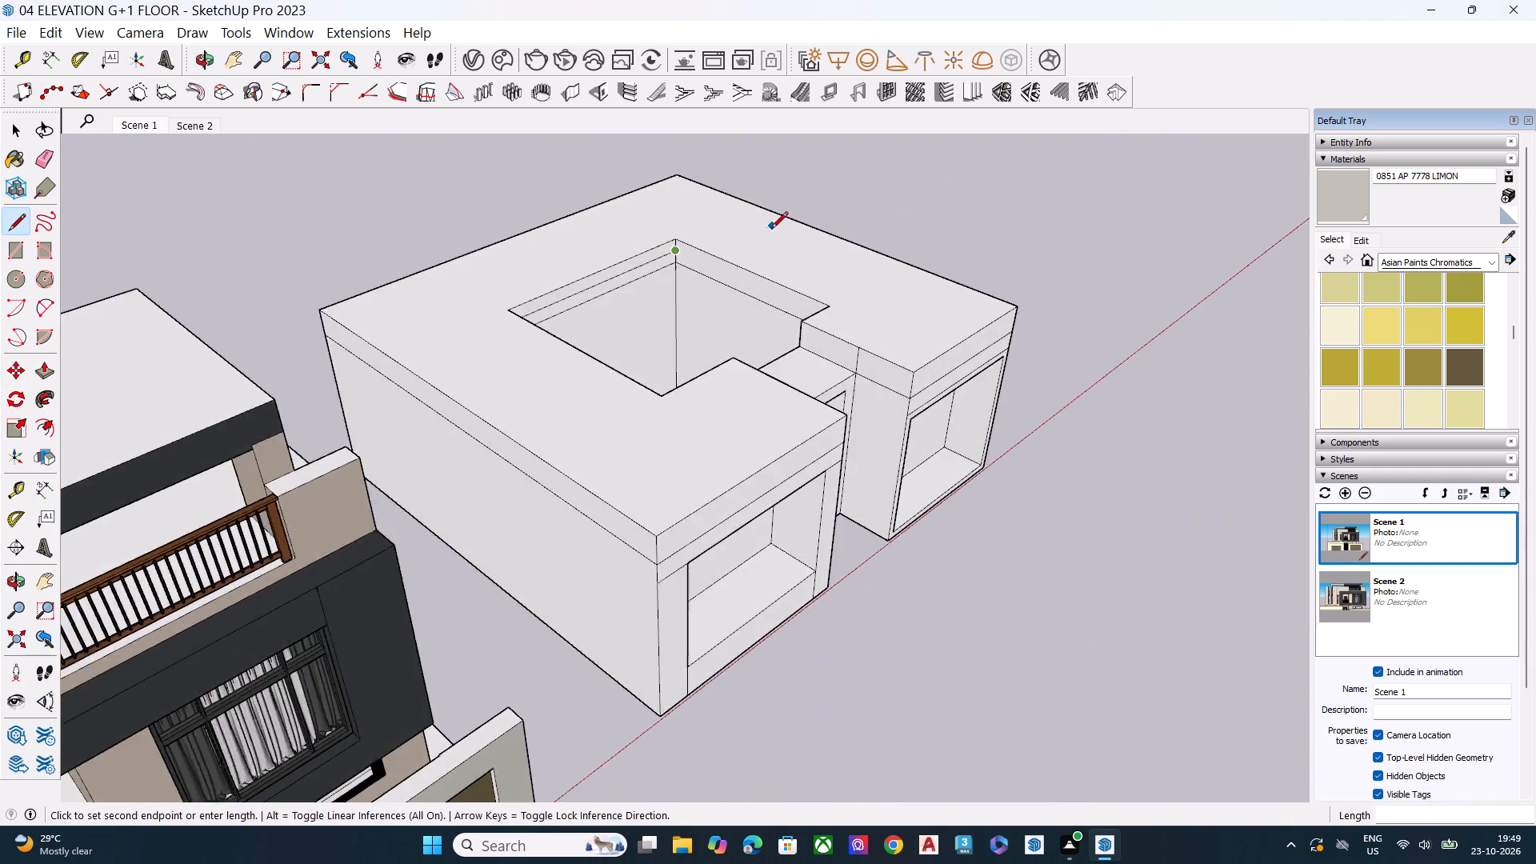
pyautogui.scroll(8, 795, 292)
pyautogui.moveTo(830, 362); pyautogui.dragTo(1057, 352, button='middle')
pyautogui.scroll(4, 907, 314)
pyautogui.scroll(-1, 802, 302)
pyautogui.scroll(2, 799, 304)
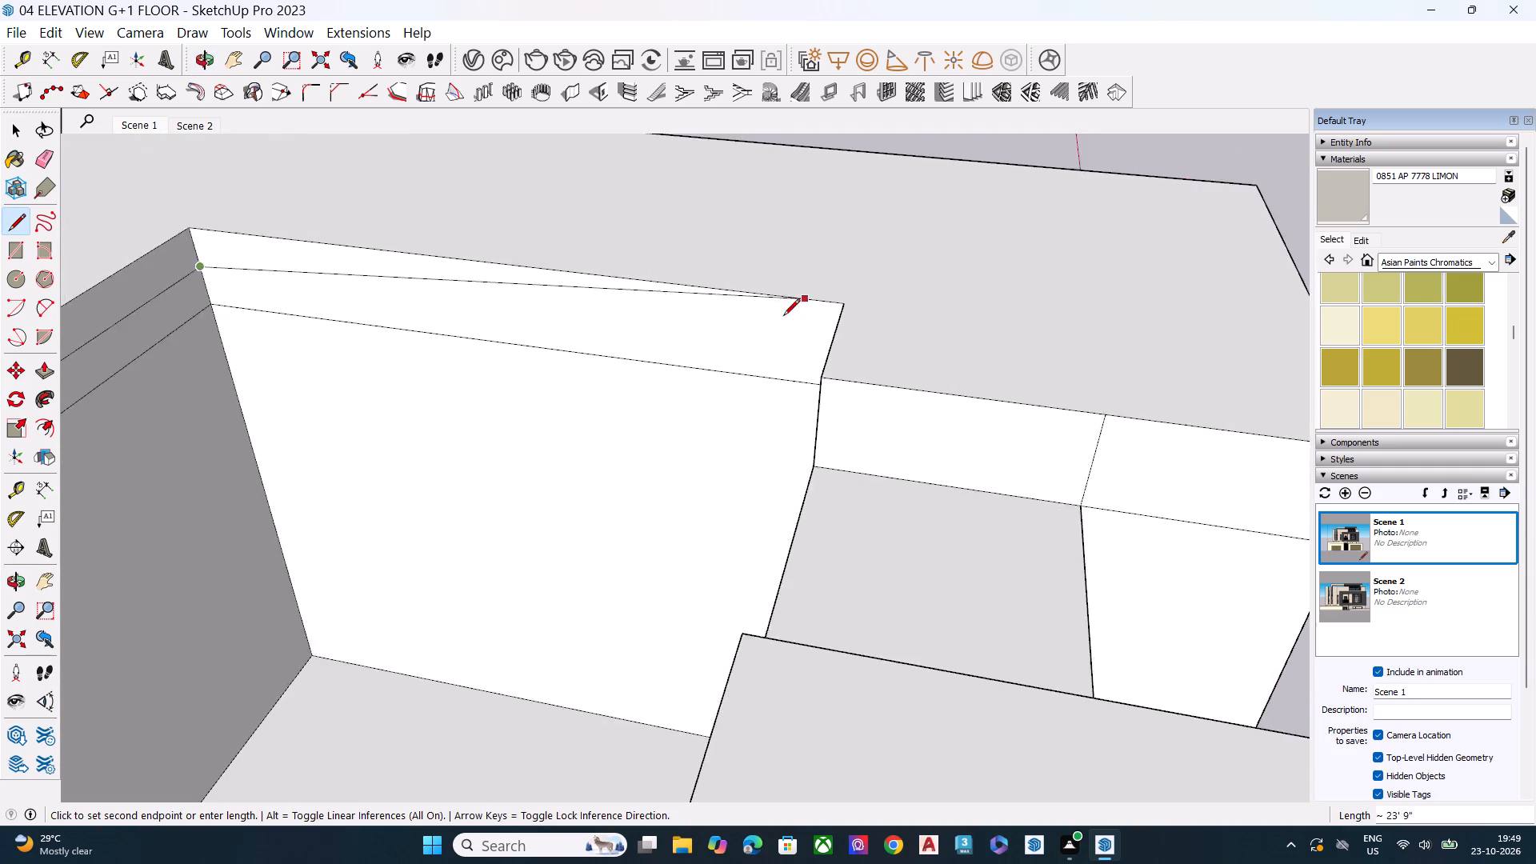
pyautogui.scroll(2, 783, 317)
pyautogui.moveTo(767, 334); pyautogui.dragTo(918, 318, button='middle')
pyautogui.scroll(1, 918, 318)
pyautogui.click(862, 333)
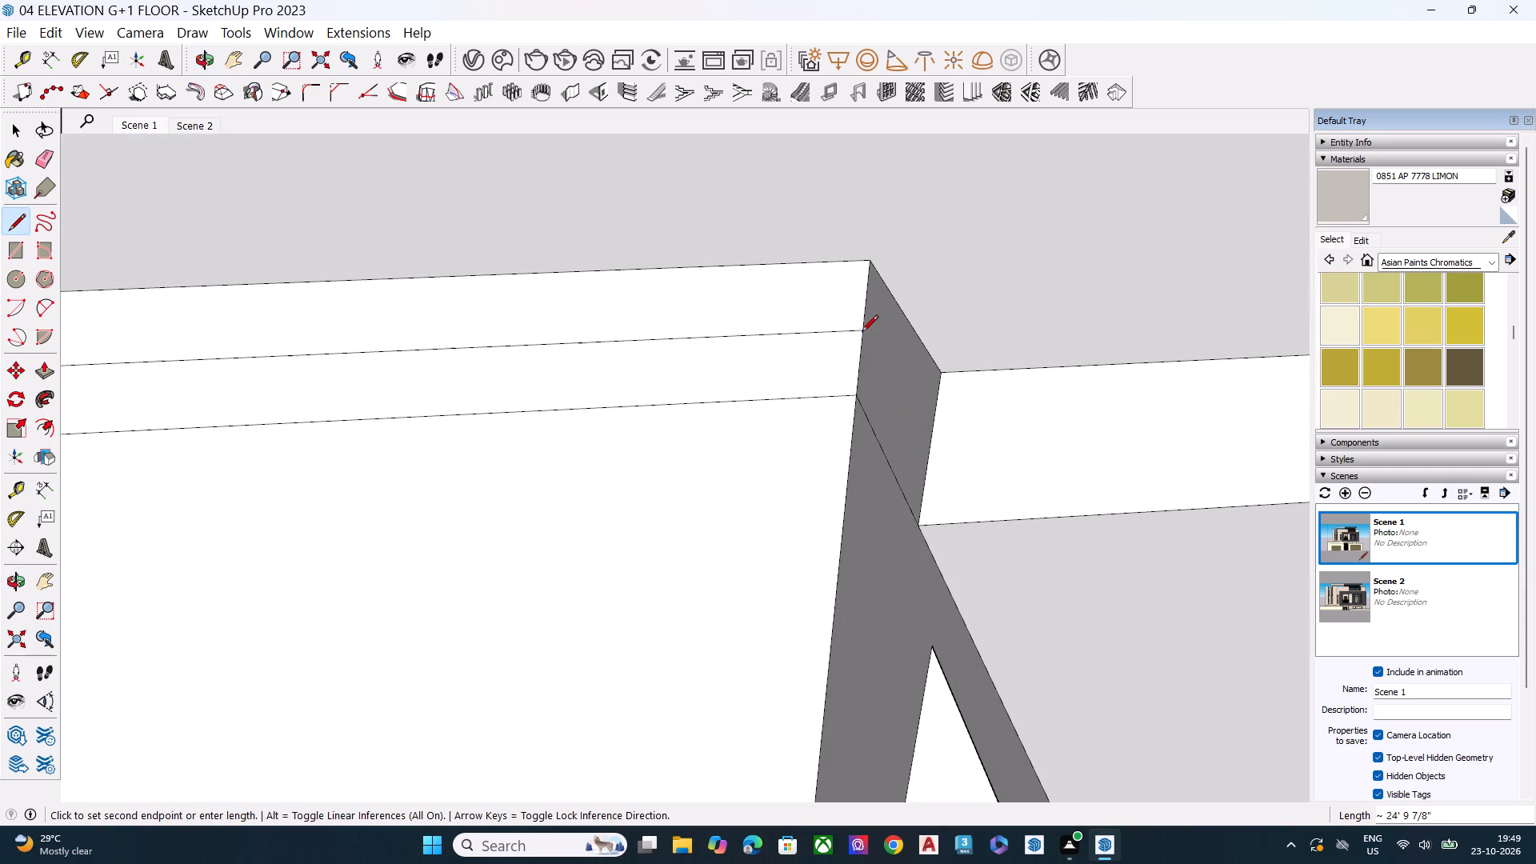
# Continue the mid-band line about 4' 11" across the short return wall between the opening's far inner wall and the entrance passage.
pyautogui.click(862, 330)
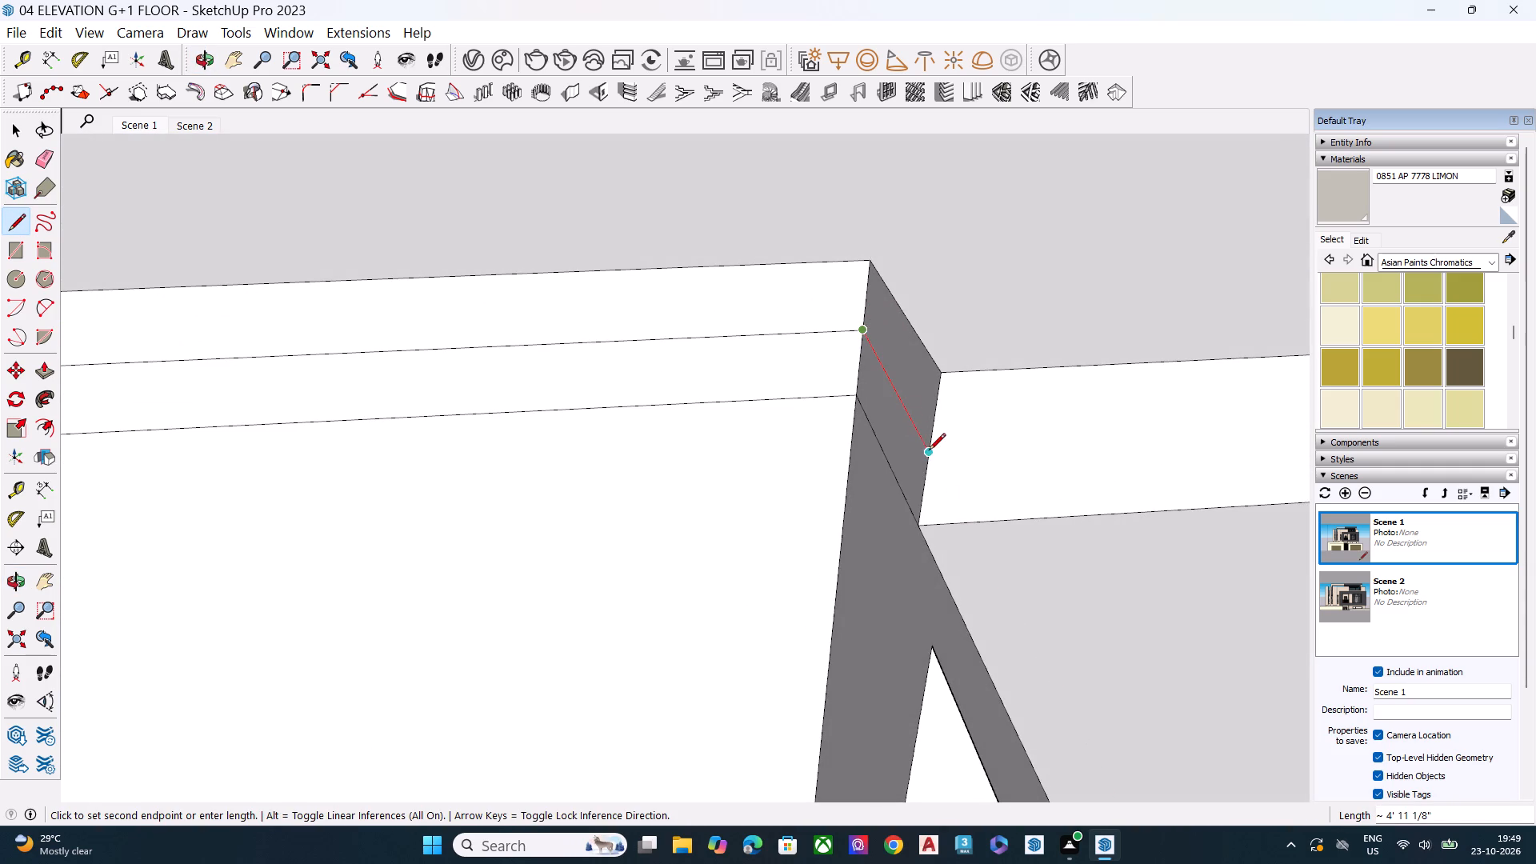
pyautogui.click(933, 454)
pyautogui.press('space')
# Examine the divided bands around the central opening and the block's roof from several angles.
pyautogui.moveTo(882, 356); pyautogui.dragTo(574, 350, button='middle')
pyautogui.scroll(1, 574, 350)
pyautogui.scroll(-9, 645, 275)
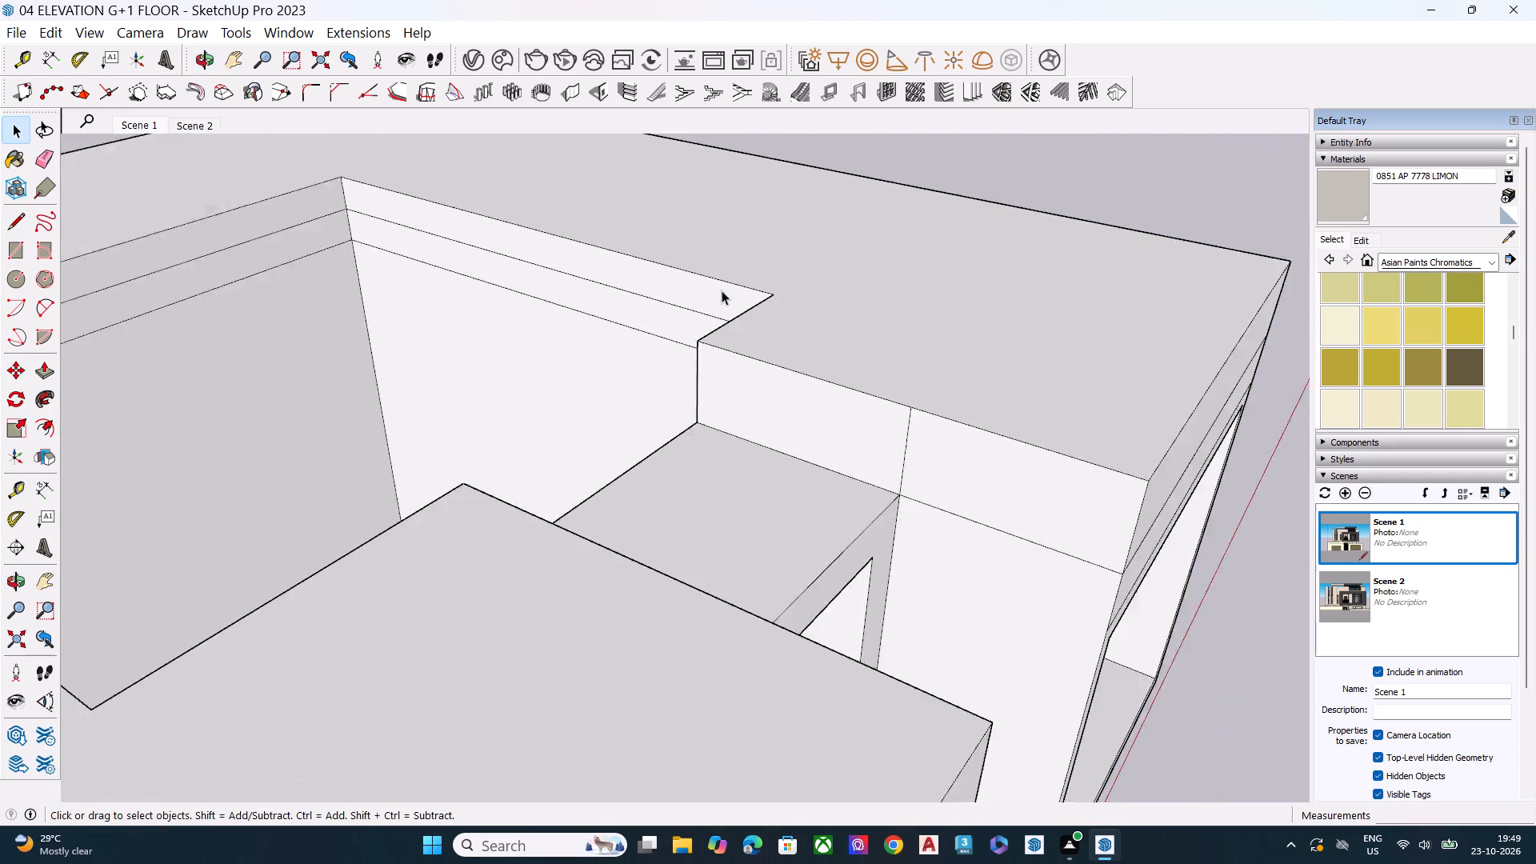
pyautogui.scroll(-3, 722, 290)
pyautogui.scroll(1, 722, 292)
pyautogui.moveTo(720, 294); pyautogui.dragTo(371, 334, button='middle')
pyautogui.scroll(-2, 515, 214)
pyautogui.scroll(1, 517, 222)
pyautogui.scroll(-5, 518, 226)
pyautogui.moveTo(546, 282); pyautogui.dragTo(241, 302, button='middle')
pyautogui.scroll(5, 531, 170)
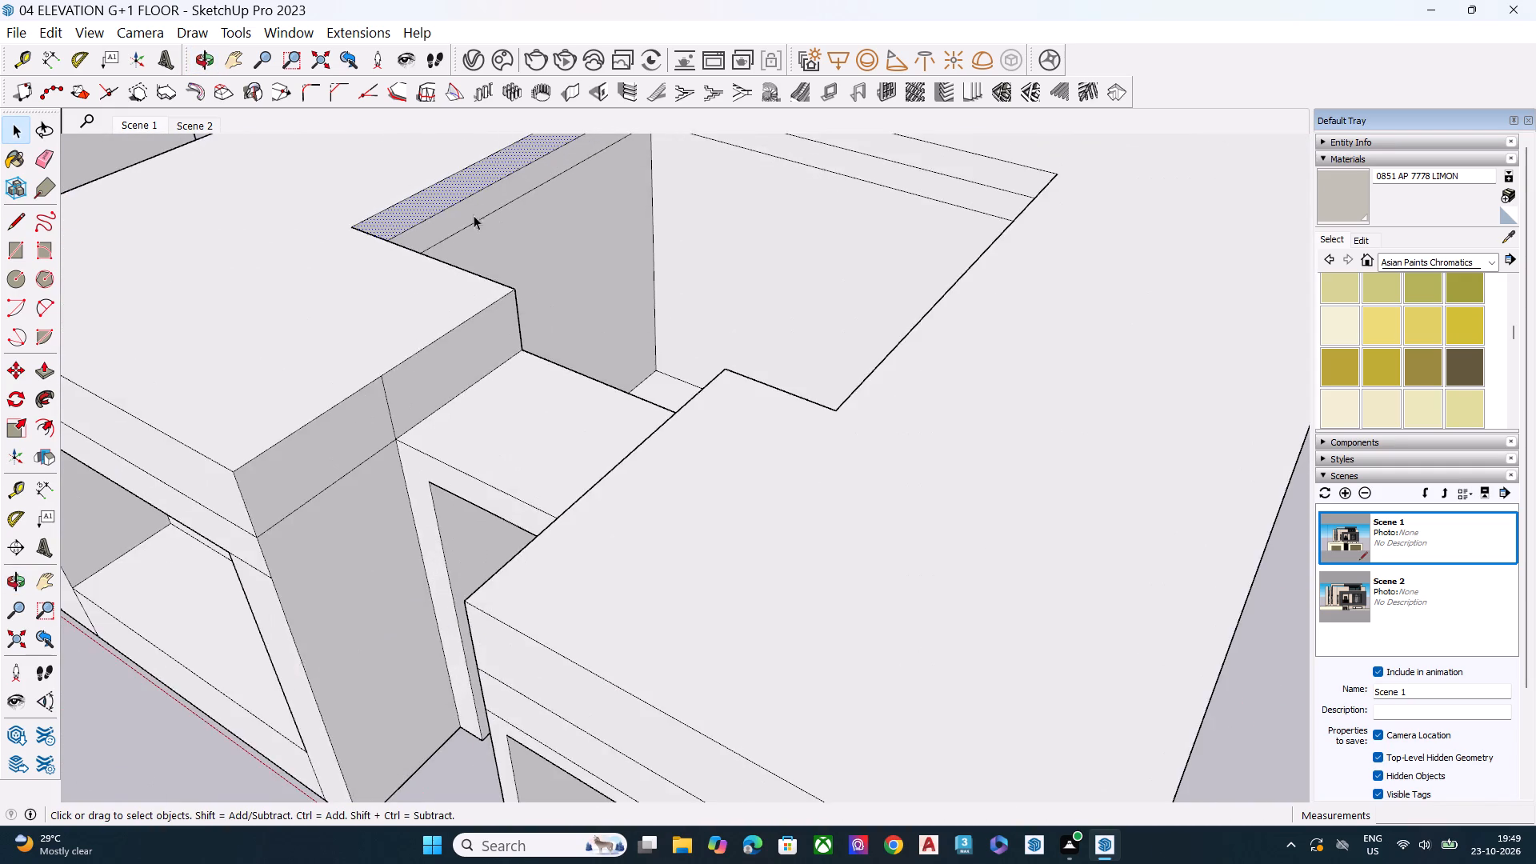
pyautogui.scroll(-7, 457, 218)
pyautogui.scroll(1, 634, 150)
pyautogui.moveTo(634, 150); pyautogui.dragTo(602, 218, button='middle')
pyautogui.scroll(1, 566, 226)
pyautogui.scroll(-6, 560, 234)
pyautogui.moveTo(539, 181); pyautogui.dragTo(526, 134, button='middle')
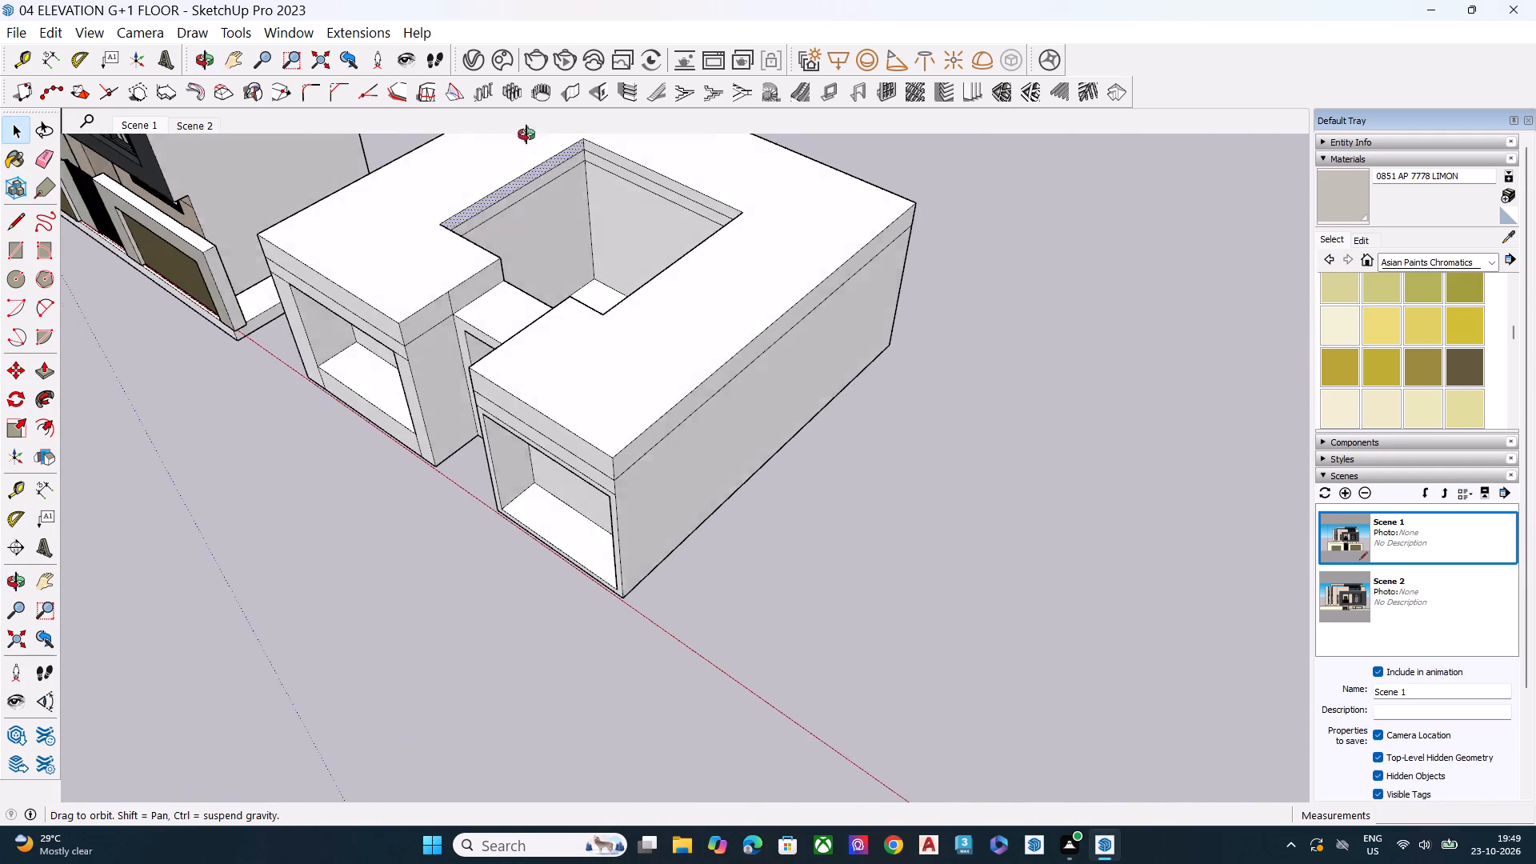
pyautogui.moveTo(526, 134); pyautogui.dragTo(534, 108, button='middle')
pyautogui.scroll(4, 541, 154)
pyautogui.scroll(-2, 529, 172)
pyautogui.scroll(3, 528, 177)
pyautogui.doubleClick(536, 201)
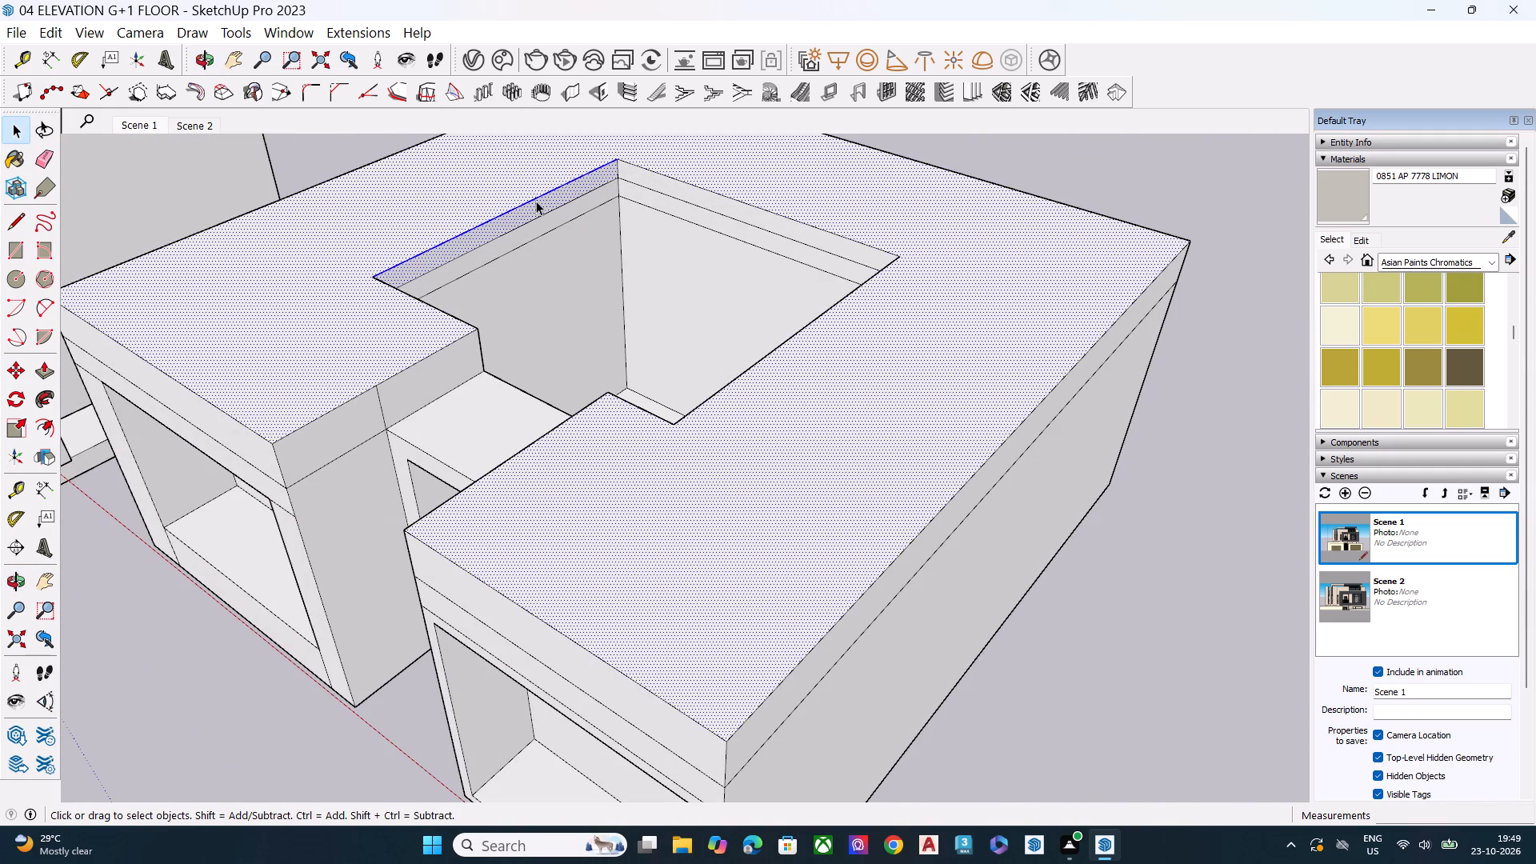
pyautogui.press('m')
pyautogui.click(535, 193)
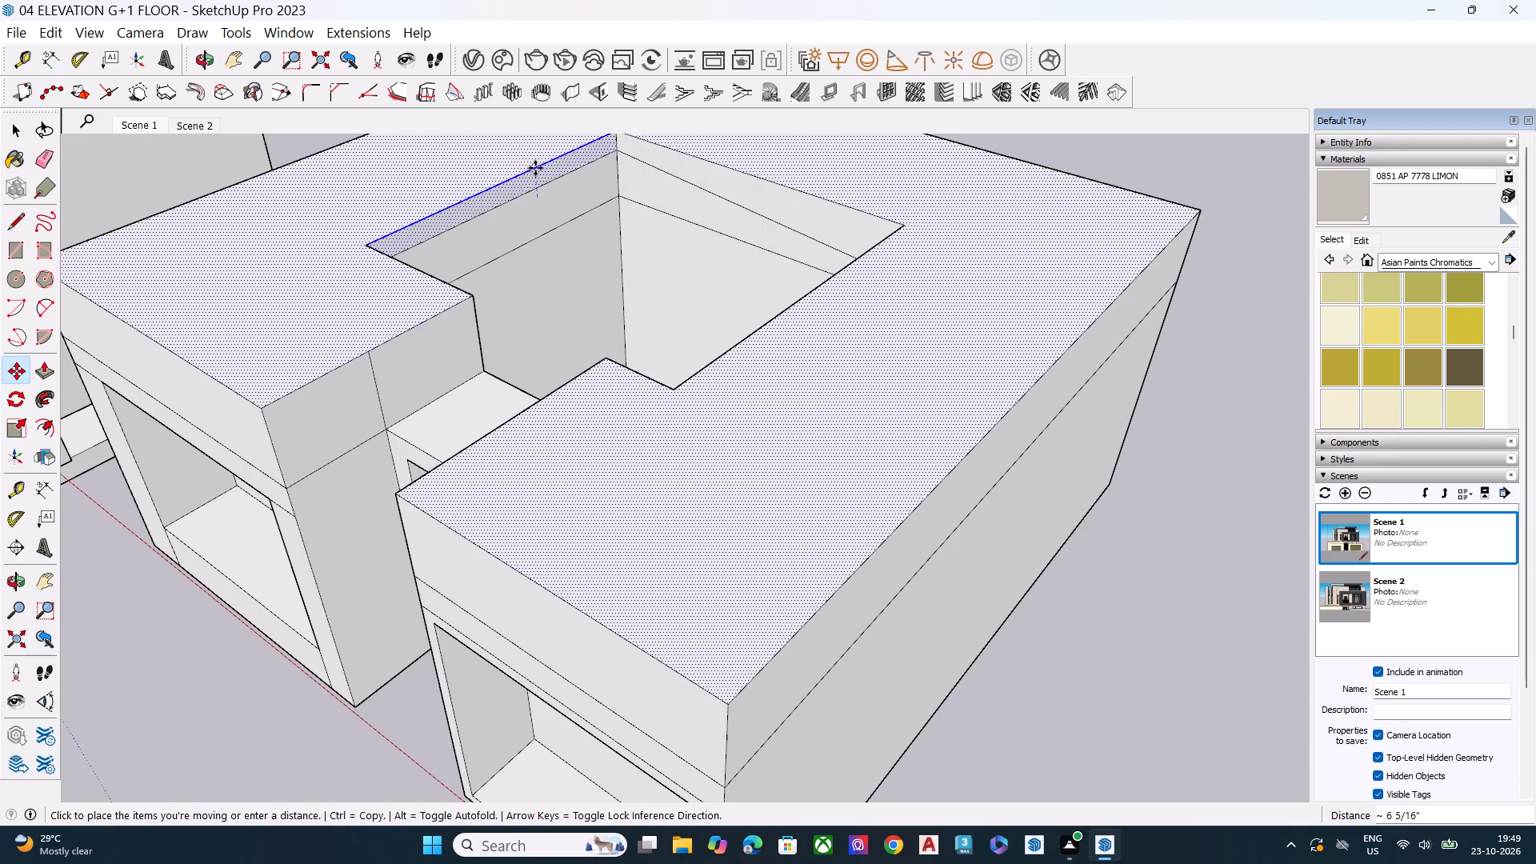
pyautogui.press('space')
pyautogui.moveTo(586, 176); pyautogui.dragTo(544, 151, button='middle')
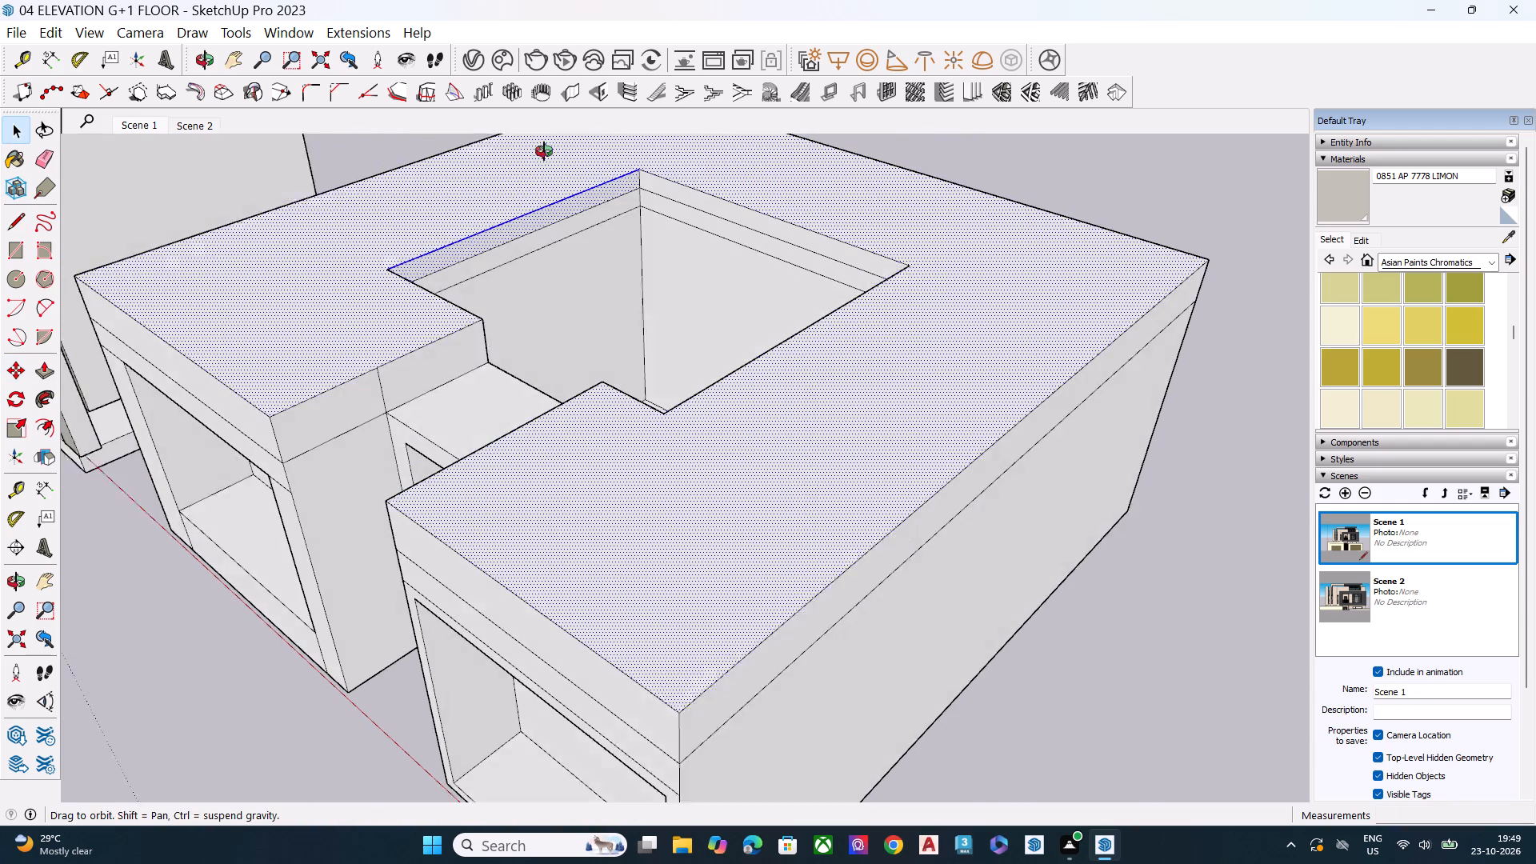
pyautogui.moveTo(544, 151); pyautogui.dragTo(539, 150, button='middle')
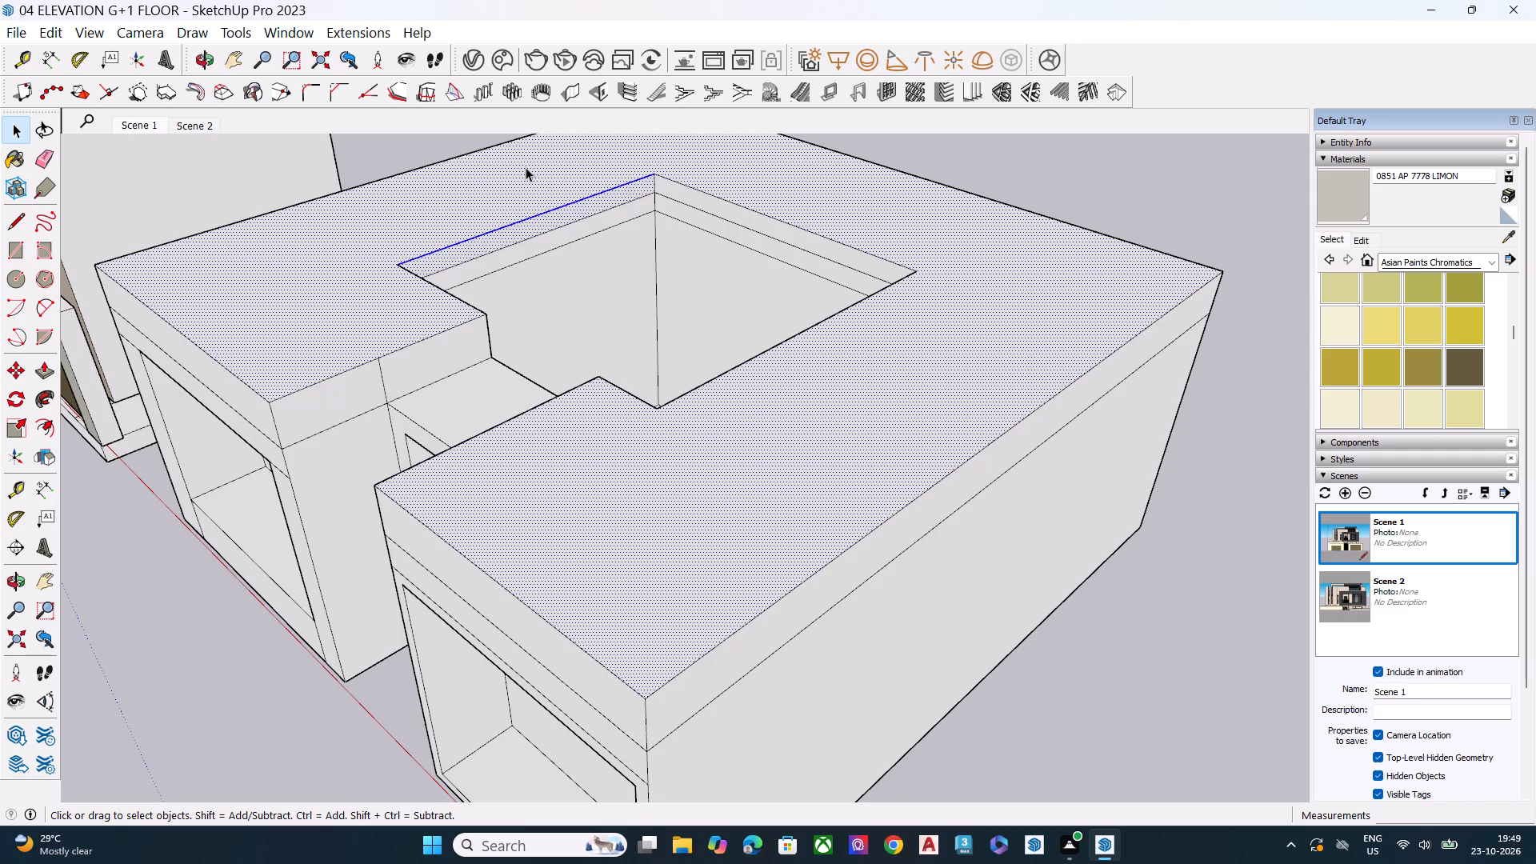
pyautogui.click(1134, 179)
# Push/Pull the top strip of the opening's inner wall nearer the house about 10' 5" inward, flush with the entrance passage's side wall.
pyautogui.scroll(-2, 913, 331)
pyautogui.moveTo(592, 326); pyautogui.dragTo(562, 263, button='middle')
pyautogui.scroll(5, 562, 263)
pyautogui.click(614, 240)
pyautogui.press('p')
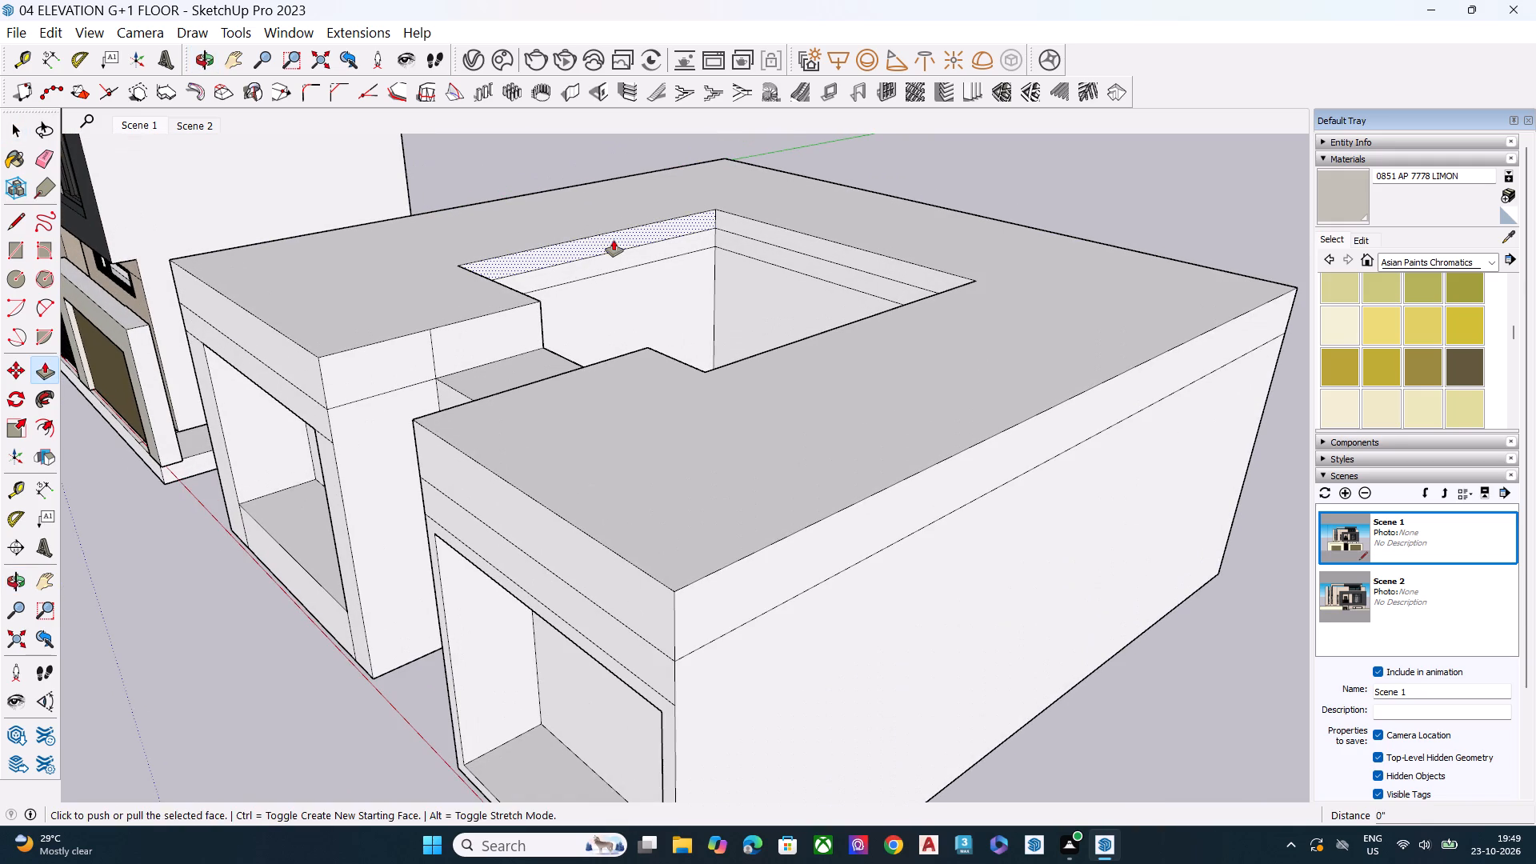
pyautogui.click(614, 240)
pyautogui.moveTo(747, 296); pyautogui.dragTo(960, 420, button='middle')
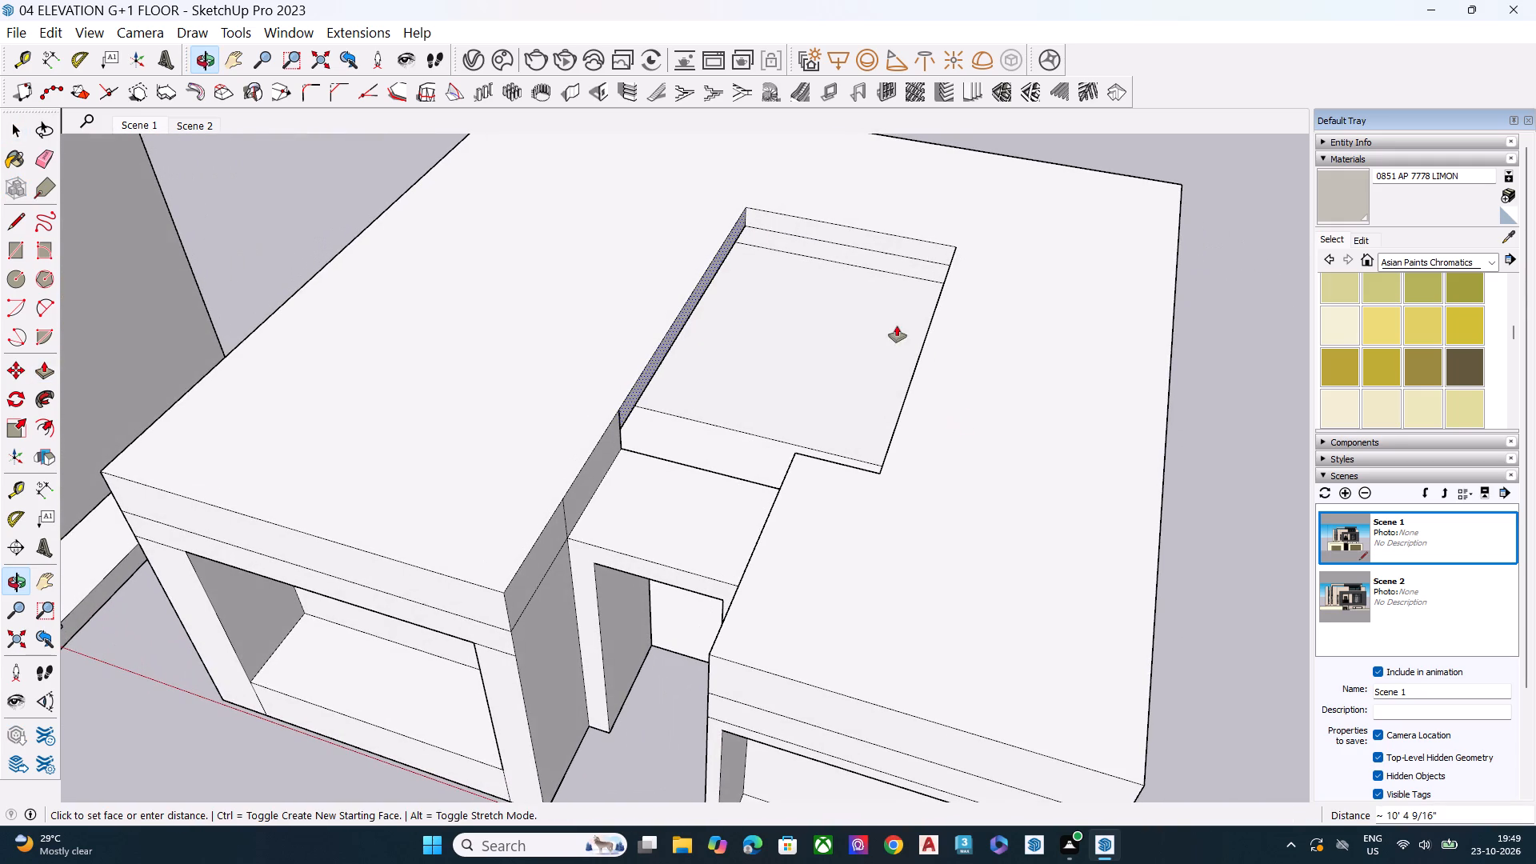
pyautogui.click(840, 355)
pyautogui.press('space')
# Push/Pull the top strip of the opening's inner wall farthest from the house inward, flush with the passage's side wall.
pyautogui.moveTo(881, 379); pyautogui.dragTo(1198, 298, button='middle')
pyautogui.scroll(4, 879, 309)
pyautogui.scroll(-1, 868, 311)
pyautogui.scroll(2, 862, 314)
pyautogui.click(828, 345)
pyautogui.press('p')
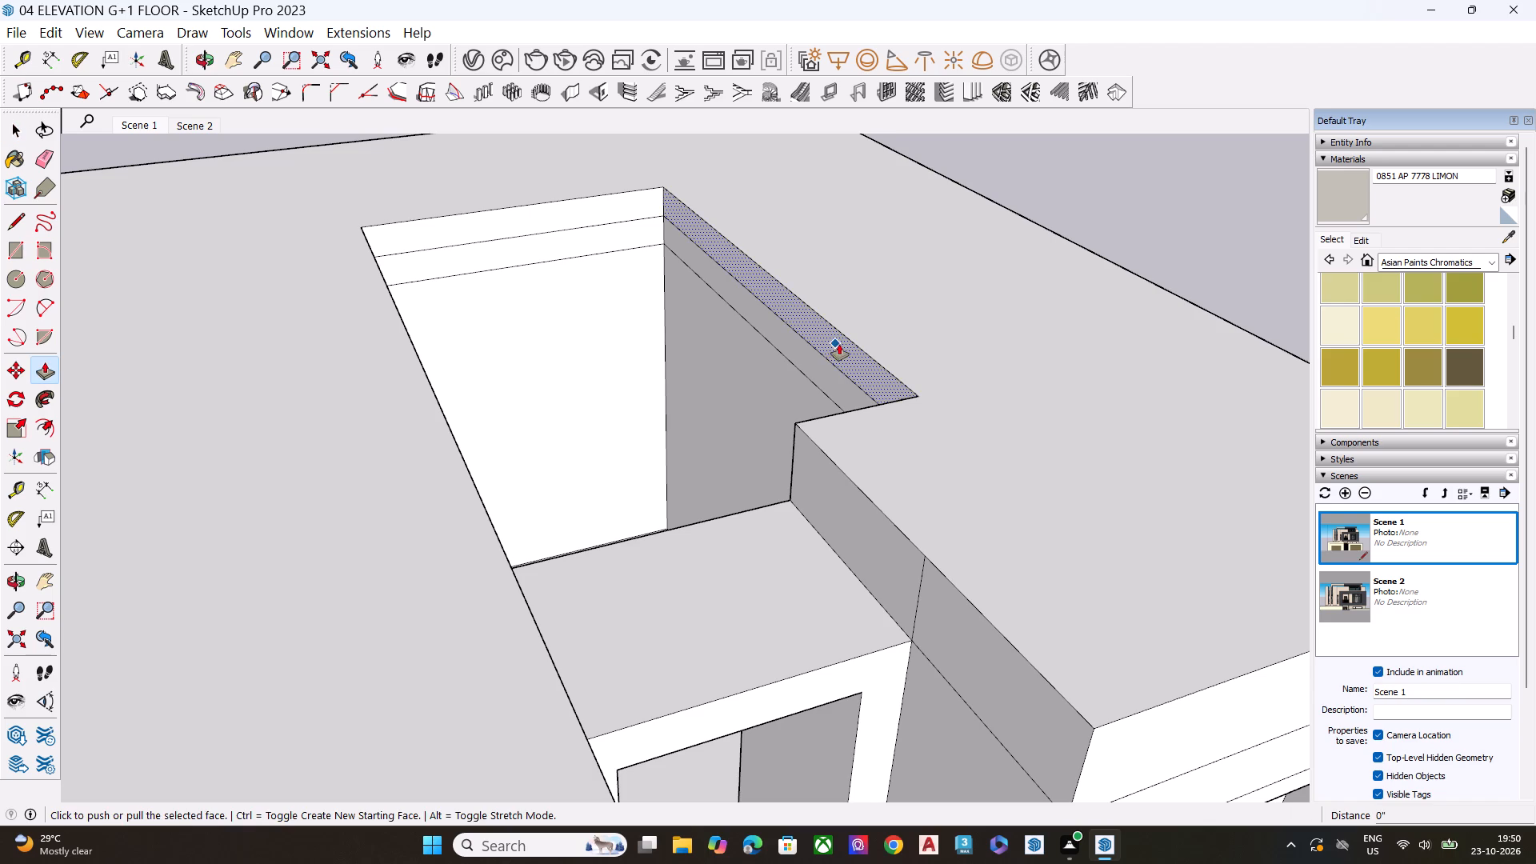
pyautogui.click(839, 344)
pyautogui.click(798, 444)
pyautogui.press('space')
# Push/Pull the upper side face above the entrance passage across to the opposite side, bridging the roof in front of the opening.
pyautogui.moveTo(662, 536); pyautogui.dragTo(193, 516, button='middle')
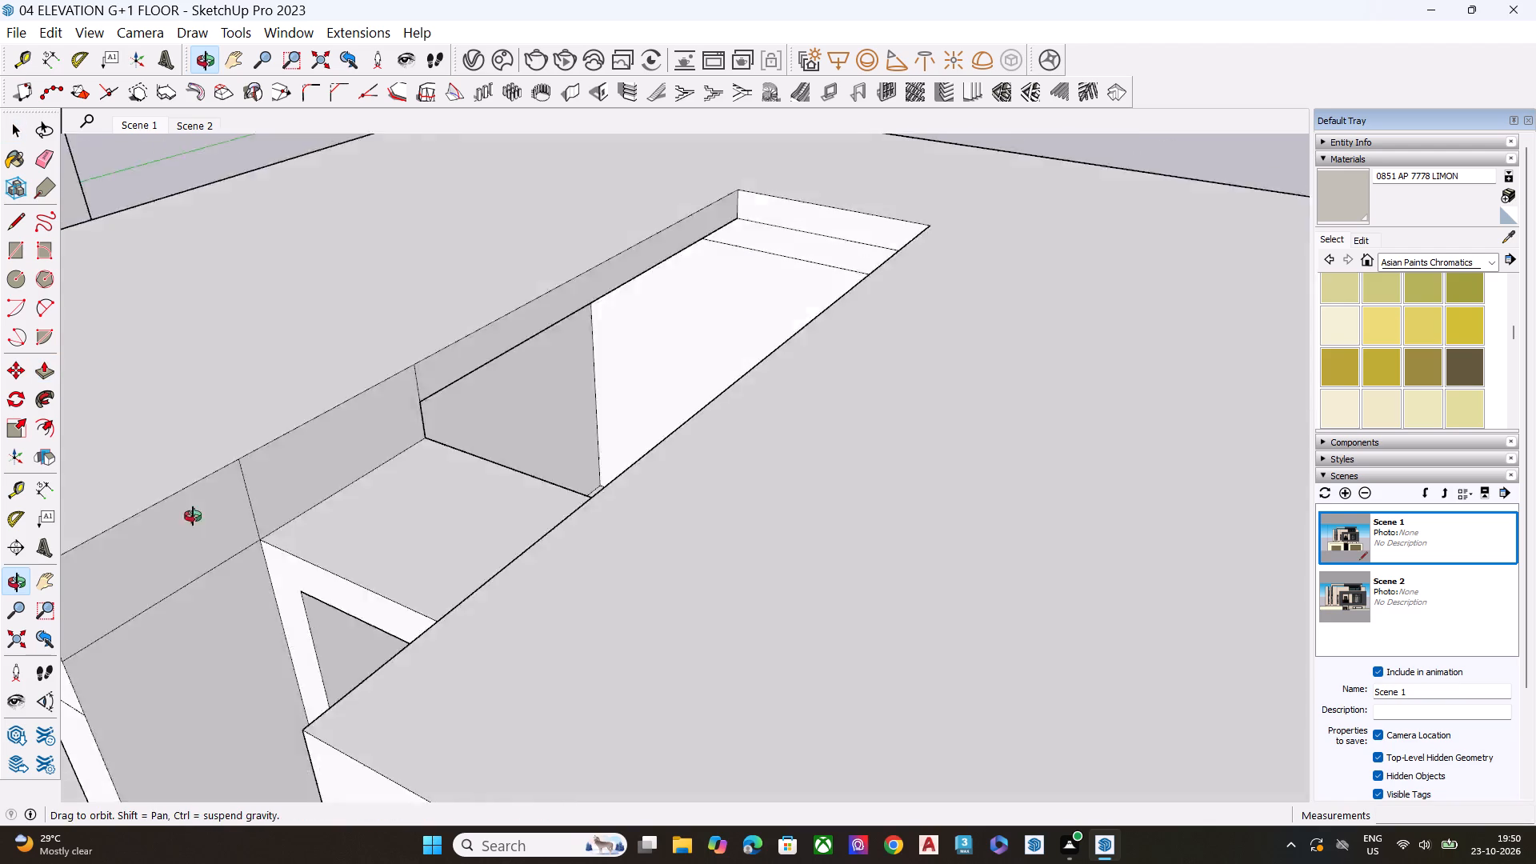
pyautogui.moveTo(193, 516); pyautogui.dragTo(173, 509, button='middle')
pyautogui.click(297, 404)
pyautogui.press('p')
pyautogui.click(306, 402)
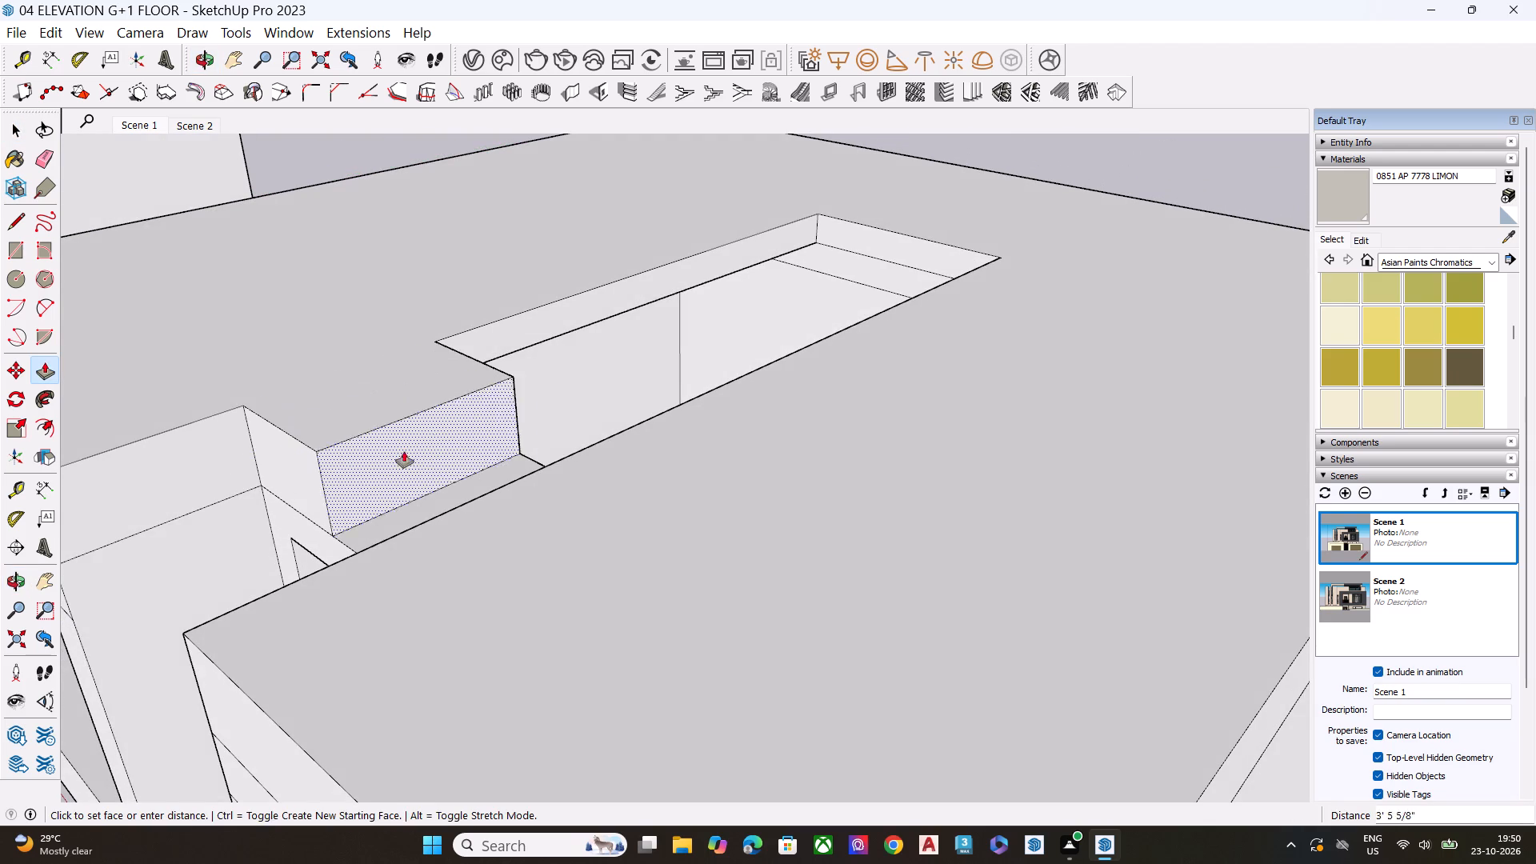
pyautogui.click(521, 531)
pyautogui.press('space')
# Examine the bridged roof, the narrowed opening and the entrance passage from above and from the front.
pyautogui.moveTo(421, 481); pyautogui.dragTo(582, 414, button='middle')
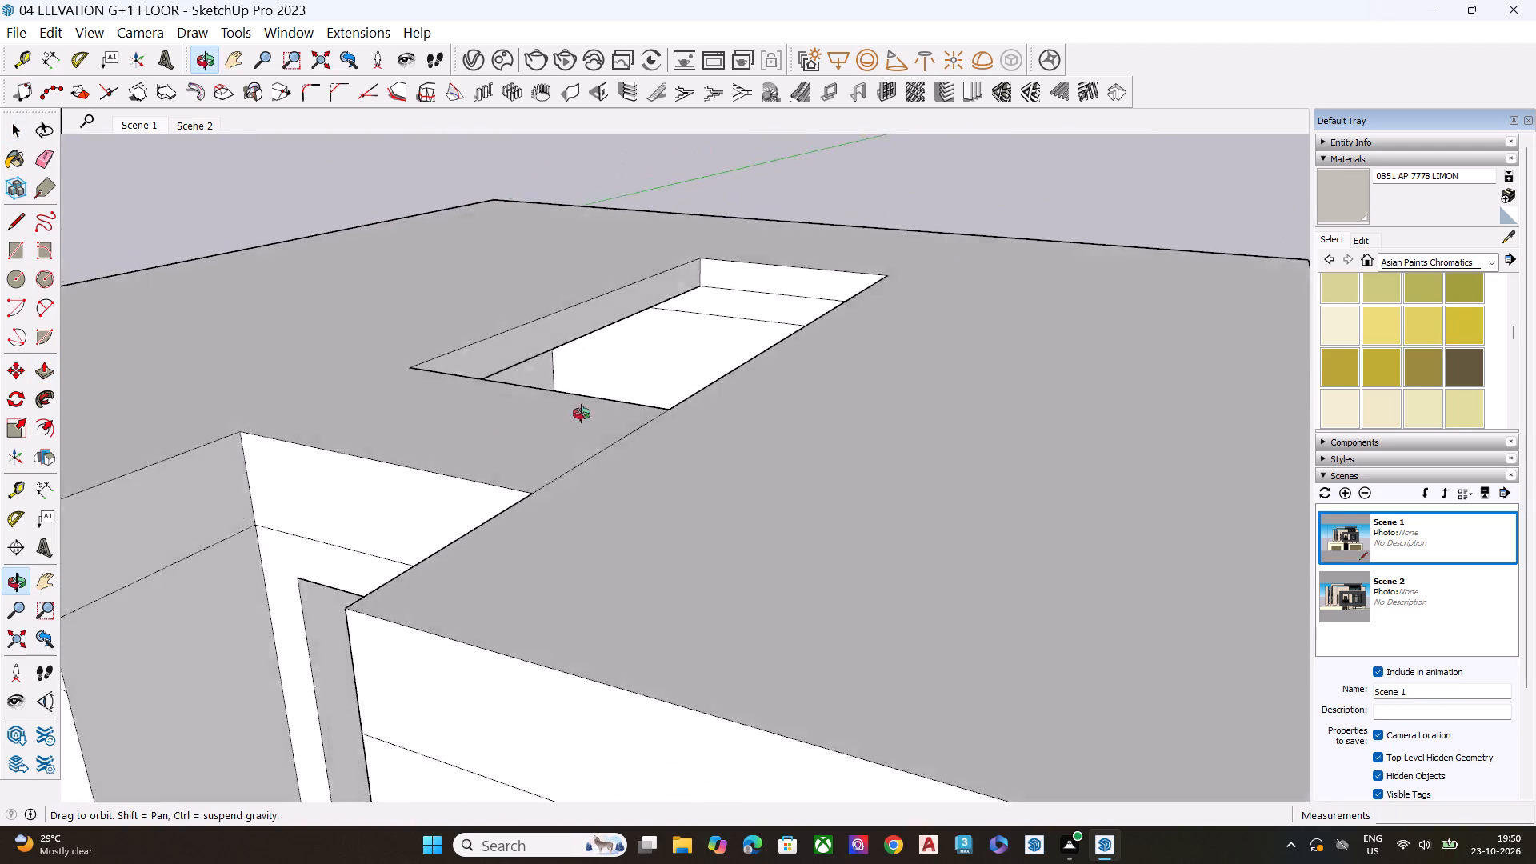
pyautogui.moveTo(582, 414); pyautogui.dragTo(595, 408, button='middle')
pyautogui.scroll(1, 675, 366)
pyautogui.scroll(-4, 769, 346)
pyautogui.scroll(1, 774, 351)
pyautogui.scroll(-4, 776, 352)
pyautogui.scroll(1, 734, 418)
pyautogui.moveTo(734, 419); pyautogui.dragTo(1334, 582, button='middle')
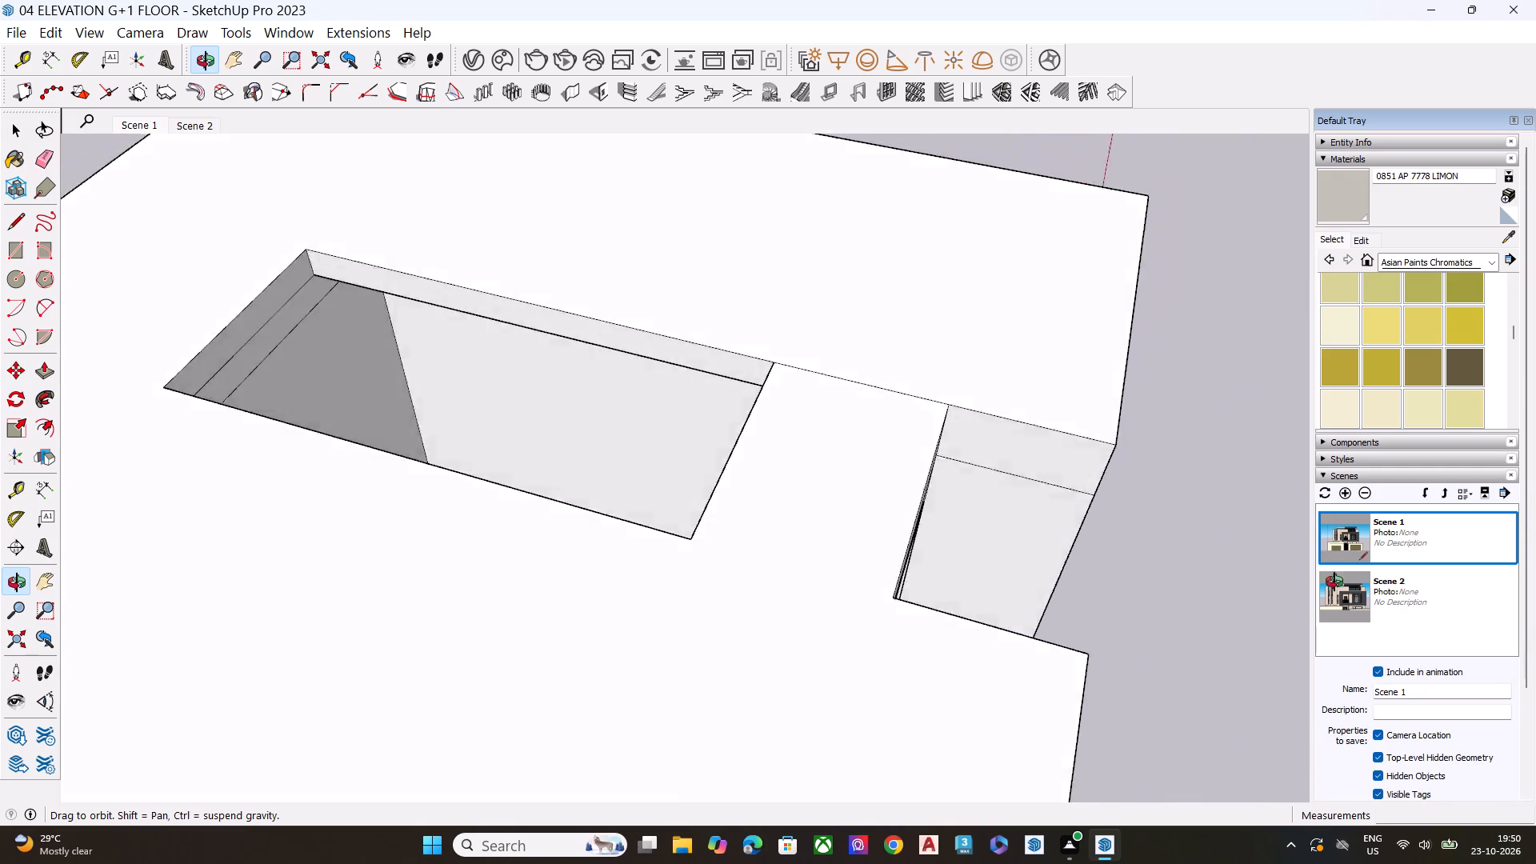
pyautogui.moveTo(1334, 582); pyautogui.dragTo(890, 115, button='middle')
pyautogui.scroll(8, 640, 598)
pyautogui.moveTo(566, 573); pyautogui.dragTo(585, 652, button='middle')
pyautogui.scroll(2, 586, 654)
pyautogui.scroll(-8, 605, 606)
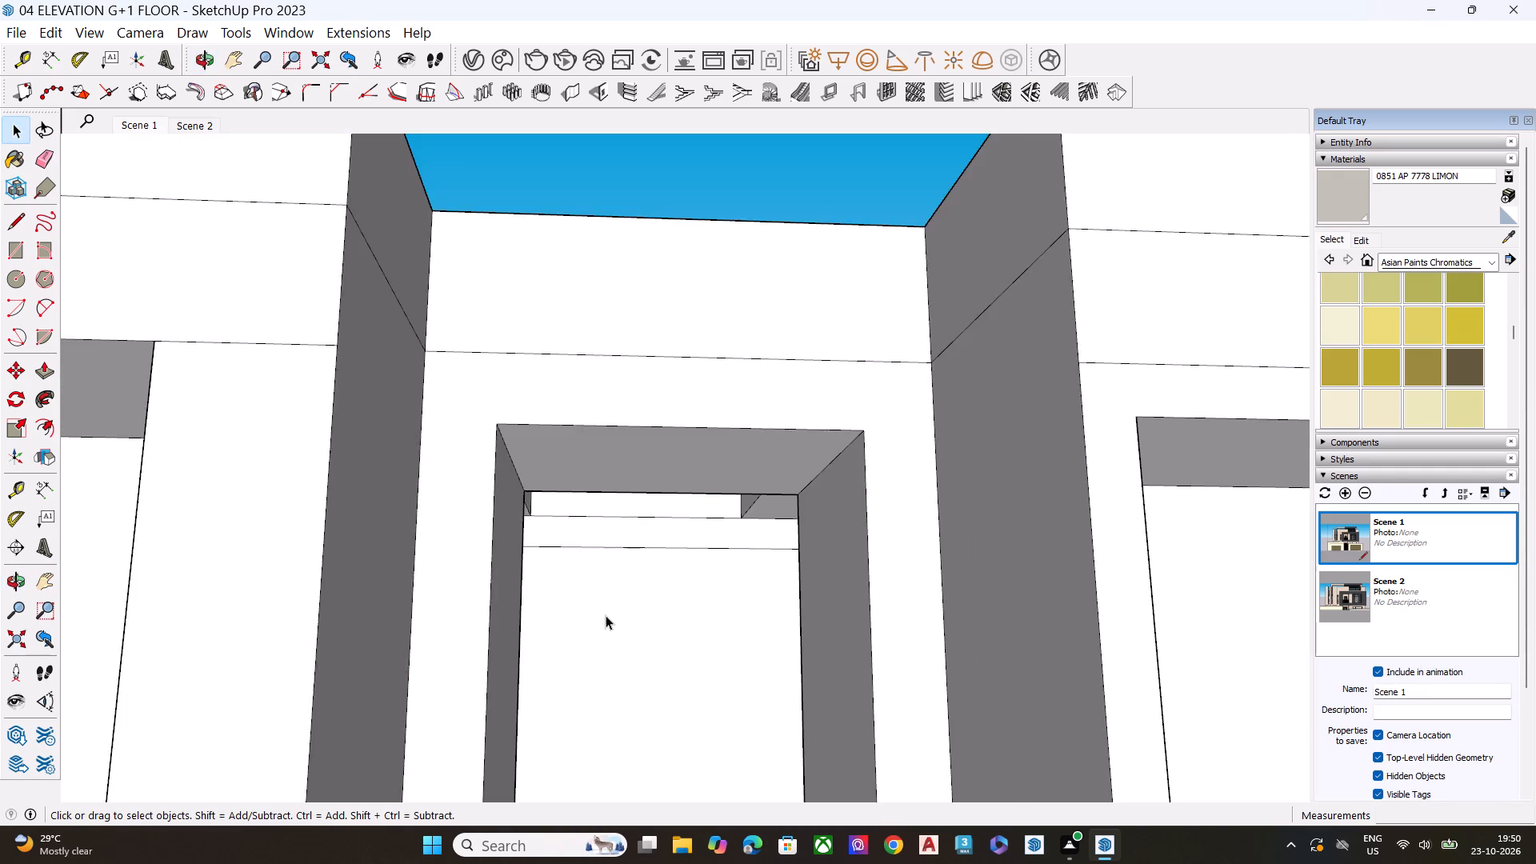
pyautogui.scroll(2, 608, 606)
pyautogui.scroll(-4, 608, 606)
pyautogui.scroll(1, 608, 606)
pyautogui.scroll(-4, 608, 606)
pyautogui.scroll(1, 608, 606)
pyautogui.scroll(-4, 606, 606)
pyautogui.moveTo(638, 460); pyautogui.dragTo(638, 806, button='middle')
pyautogui.scroll(6, 642, 539)
pyautogui.scroll(1, 530, 509)
pyautogui.moveTo(530, 510); pyautogui.dragTo(392, 563, button='middle')
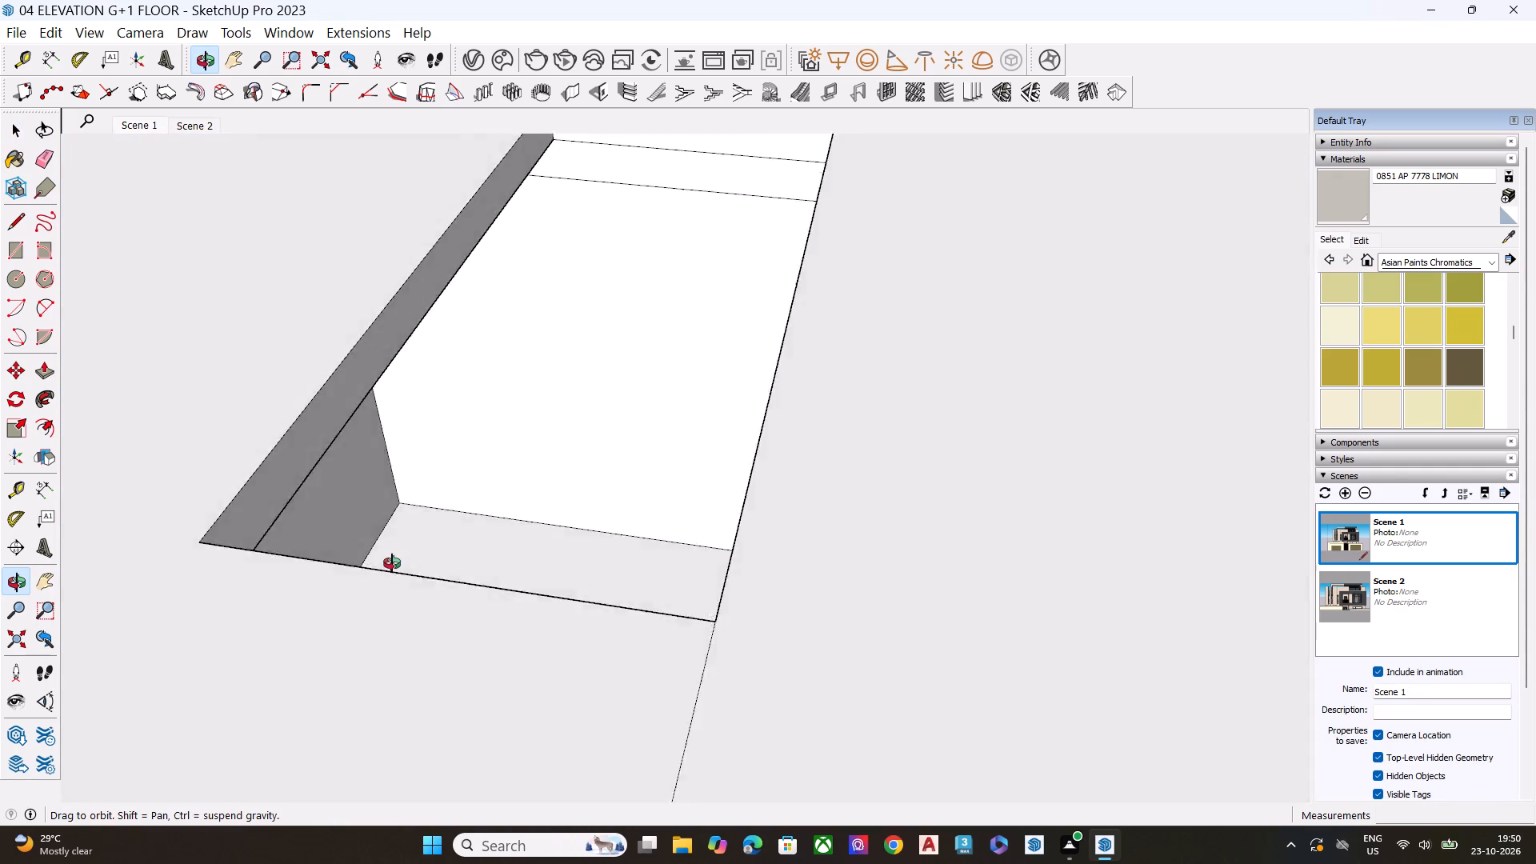
pyautogui.moveTo(392, 563); pyautogui.dragTo(310, 517, button='middle')
pyautogui.scroll(2, 300, 434)
pyautogui.scroll(-2, 402, 457)
pyautogui.scroll(1, 402, 458)
pyautogui.scroll(-4, 401, 462)
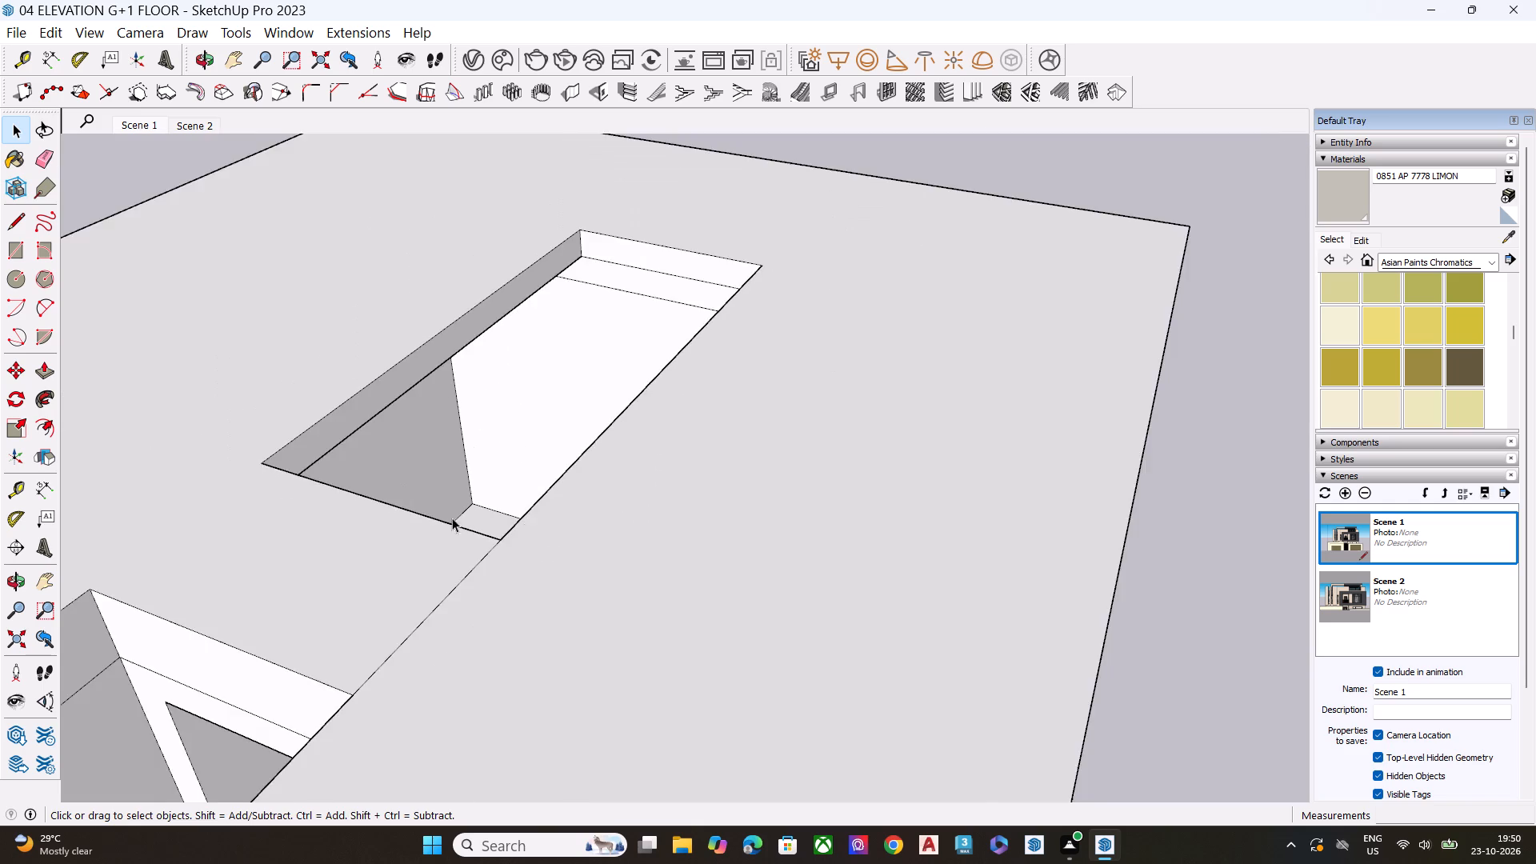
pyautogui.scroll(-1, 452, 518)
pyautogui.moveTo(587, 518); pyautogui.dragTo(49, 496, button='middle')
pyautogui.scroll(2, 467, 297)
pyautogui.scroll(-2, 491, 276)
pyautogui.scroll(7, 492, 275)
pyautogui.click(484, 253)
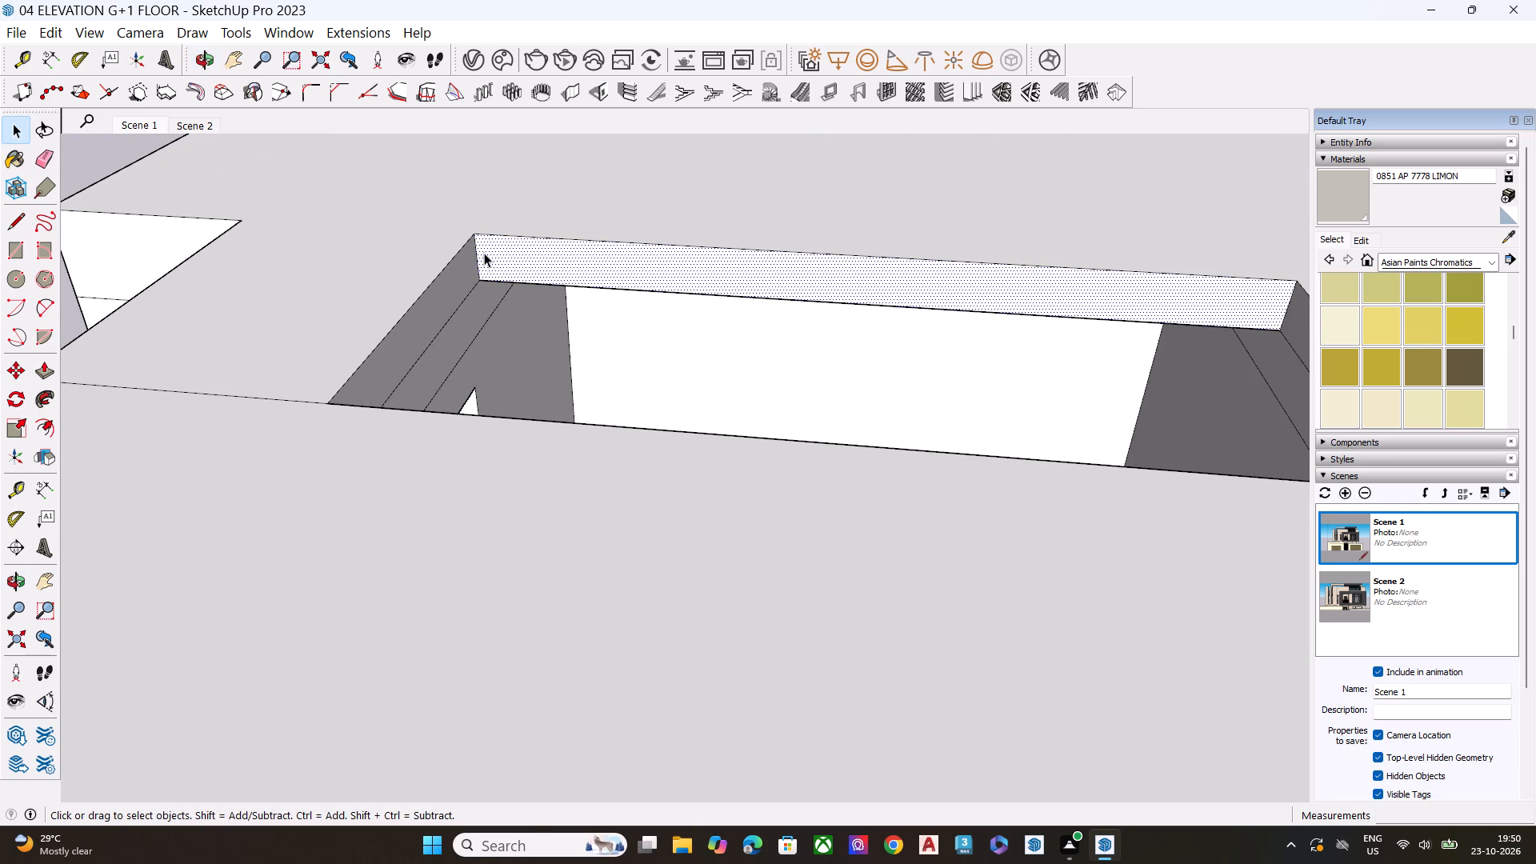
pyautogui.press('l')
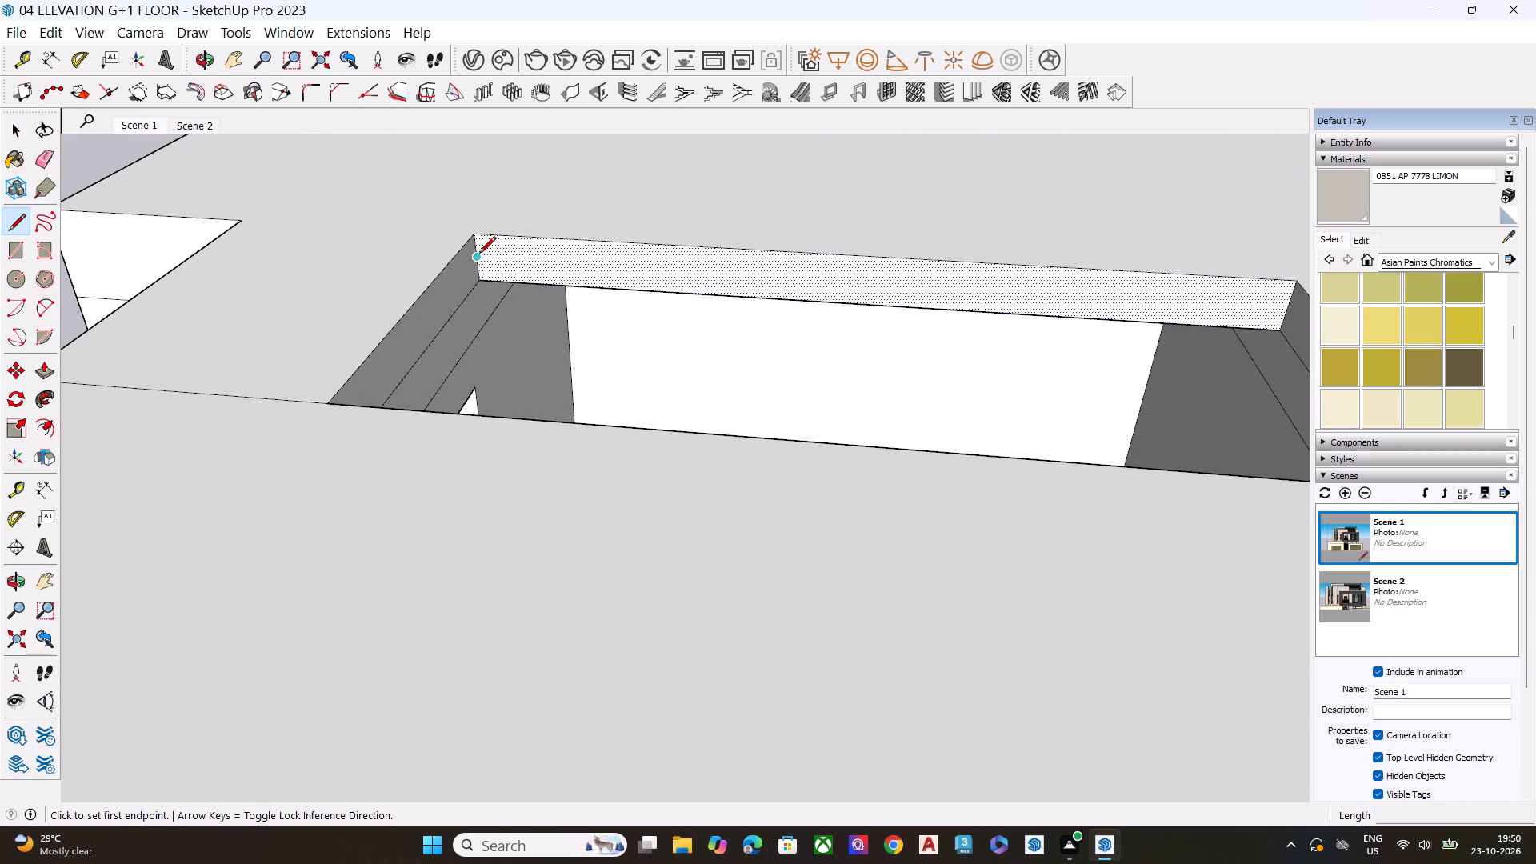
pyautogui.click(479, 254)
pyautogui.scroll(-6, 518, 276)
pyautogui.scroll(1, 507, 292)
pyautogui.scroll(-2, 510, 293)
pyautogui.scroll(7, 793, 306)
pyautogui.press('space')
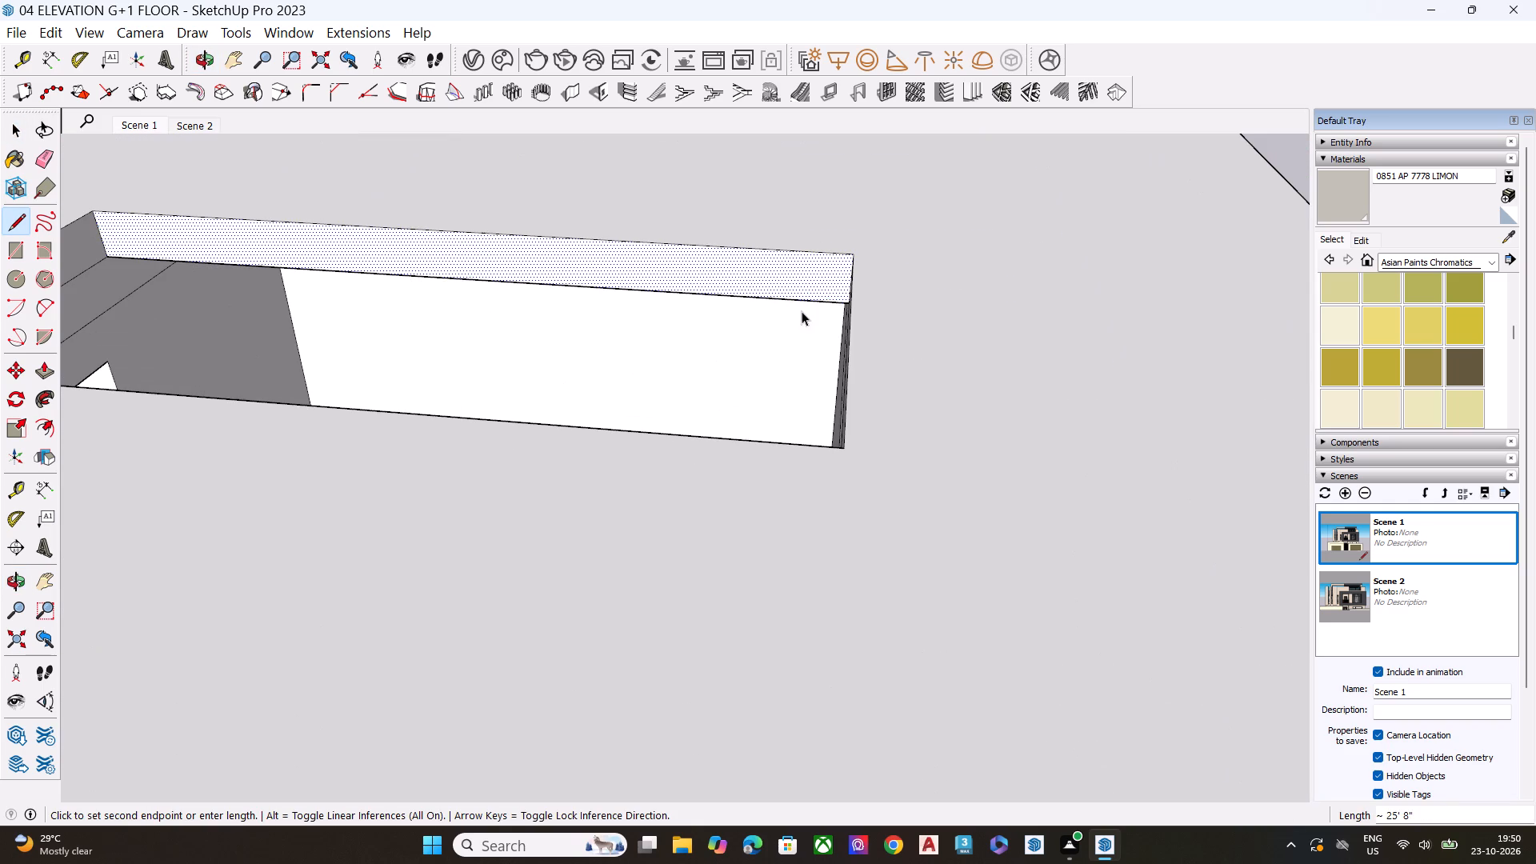
# Copy the four top band faces around the narrowed opening, with their edges, about 64' 7" along the red axis, clear of the block.
pyautogui.doubleClick(737, 283)
pyautogui.moveTo(778, 298); pyautogui.dragTo(1039, 254, button='middle')
pyautogui.scroll(1, 1039, 254)
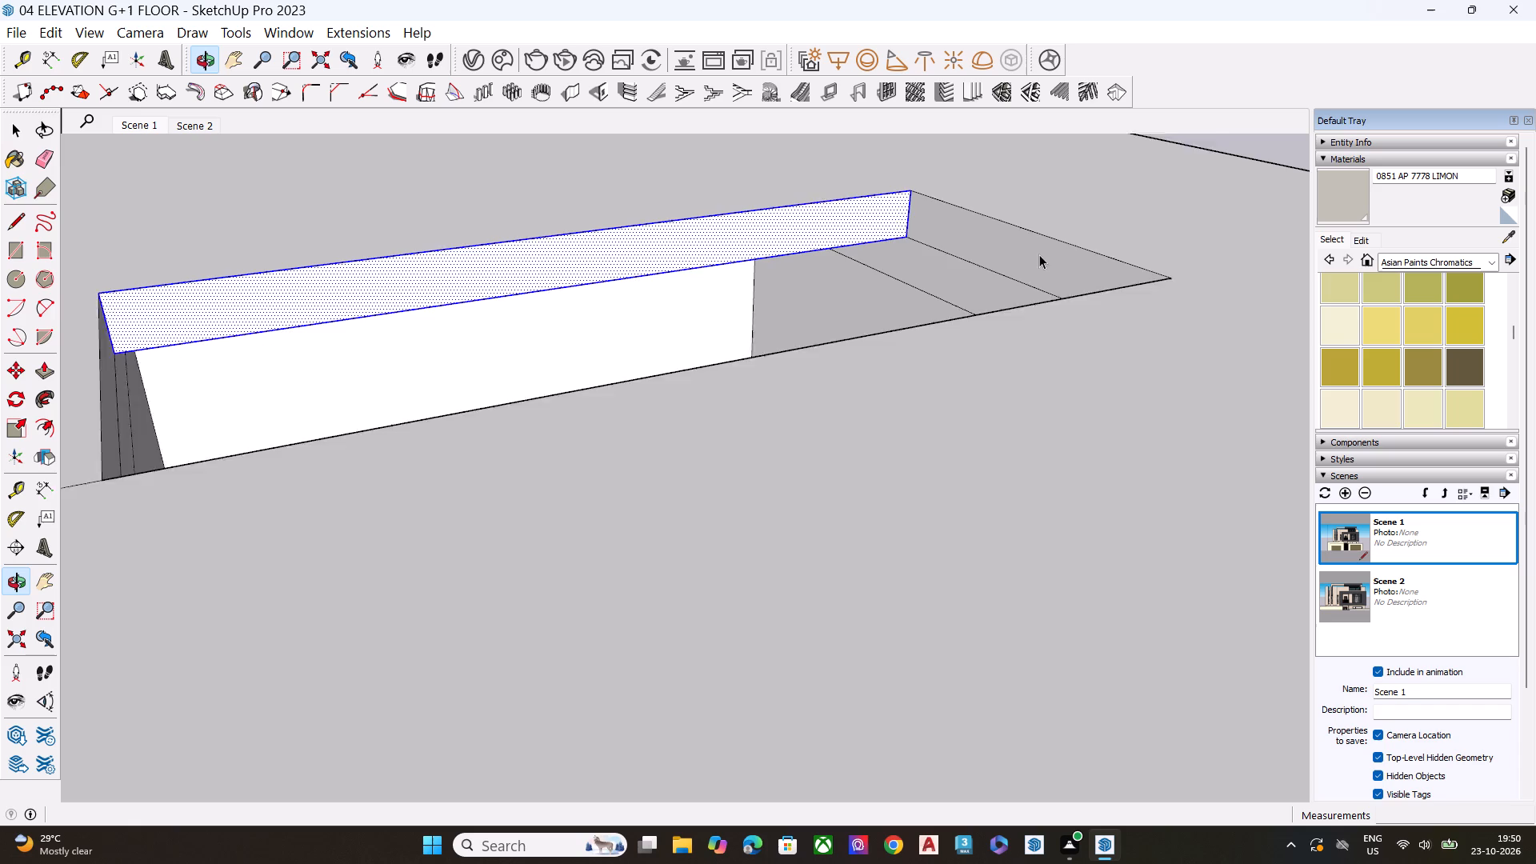
pyautogui.keyDown('ctrl'); pyautogui.doubleClick(1001, 246); pyautogui.keyUp('ctrl')
pyautogui.keyDown('ctrl'); pyautogui.scroll(-1, 656, 262); pyautogui.keyUp('ctrl')
pyautogui.keyDown('ctrl'); pyautogui.scroll(4, 656, 263); pyautogui.keyUp('ctrl')
pyautogui.scroll(-3, 654, 269)
pyautogui.scroll(1, 594, 334)
pyautogui.moveTo(594, 334); pyautogui.dragTo(160, 628, button='middle')
pyautogui.scroll(-1, 354, 336)
pyautogui.scroll(3, 356, 337)
pyautogui.scroll(-7, 399, 358)
pyautogui.moveTo(442, 454); pyautogui.dragTo(270, 203, button='middle')
pyautogui.scroll(1, 303, 206)
pyautogui.scroll(-3, 329, 214)
pyautogui.scroll(7, 334, 217)
pyautogui.keyDown('ctrl'); pyautogui.doubleClick(400, 248); pyautogui.keyUp('ctrl')
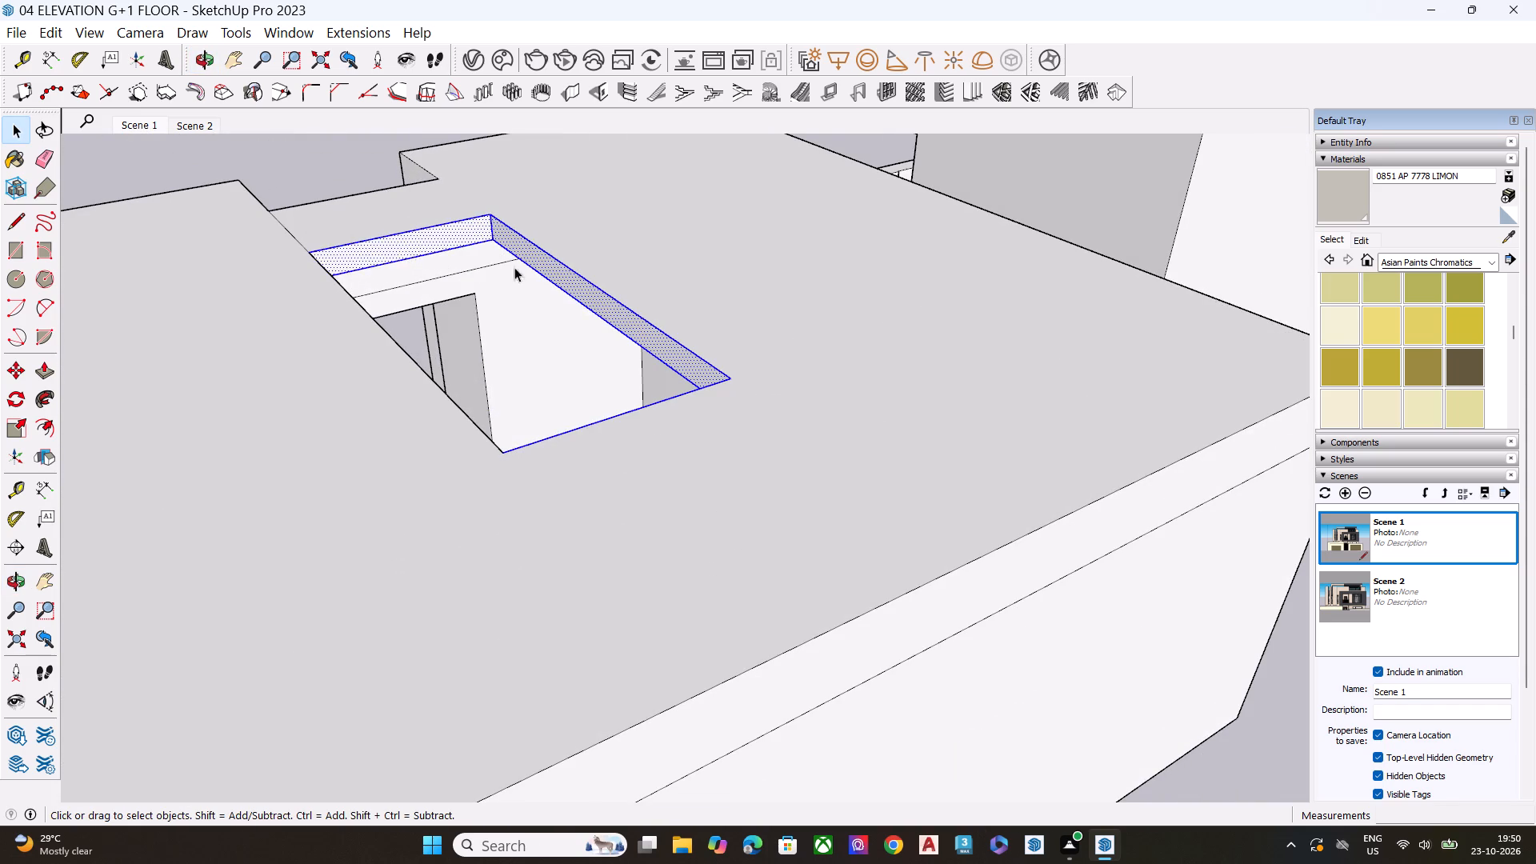
pyautogui.moveTo(520, 268); pyautogui.dragTo(66, 289, button='middle')
pyautogui.scroll(4, 306, 202)
pyautogui.keyDown('ctrl'); pyautogui.doubleClick(286, 188); pyautogui.keyUp('ctrl')
pyautogui.scroll(-4, 308, 247)
pyautogui.scroll(3, 341, 299)
pyautogui.scroll(-1, 349, 306)
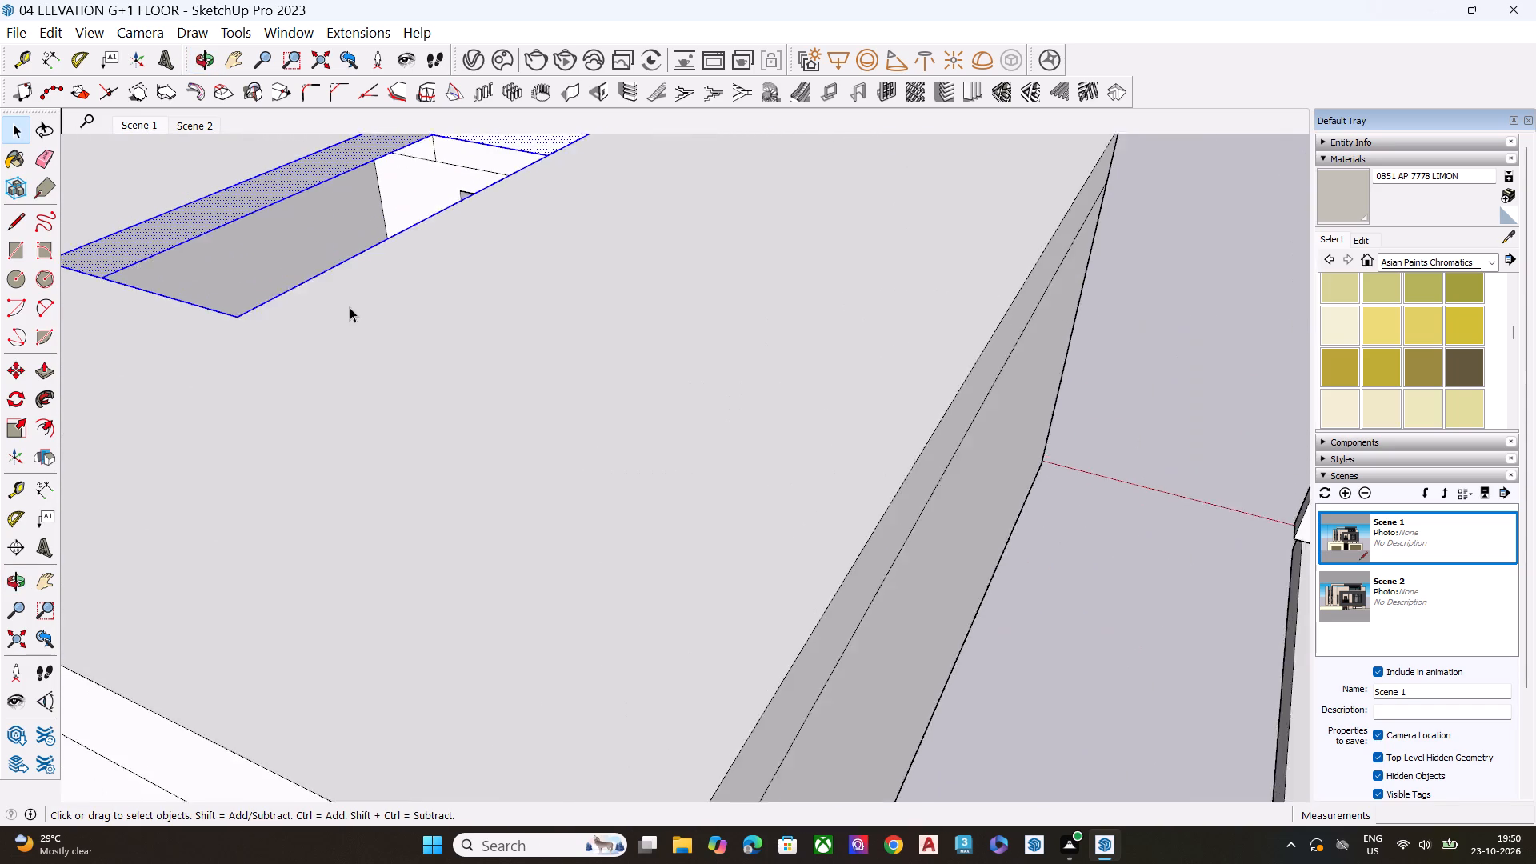
pyautogui.moveTo(350, 307); pyautogui.dragTo(358, 314, button='middle')
pyautogui.press('m')
pyautogui.click(252, 333)
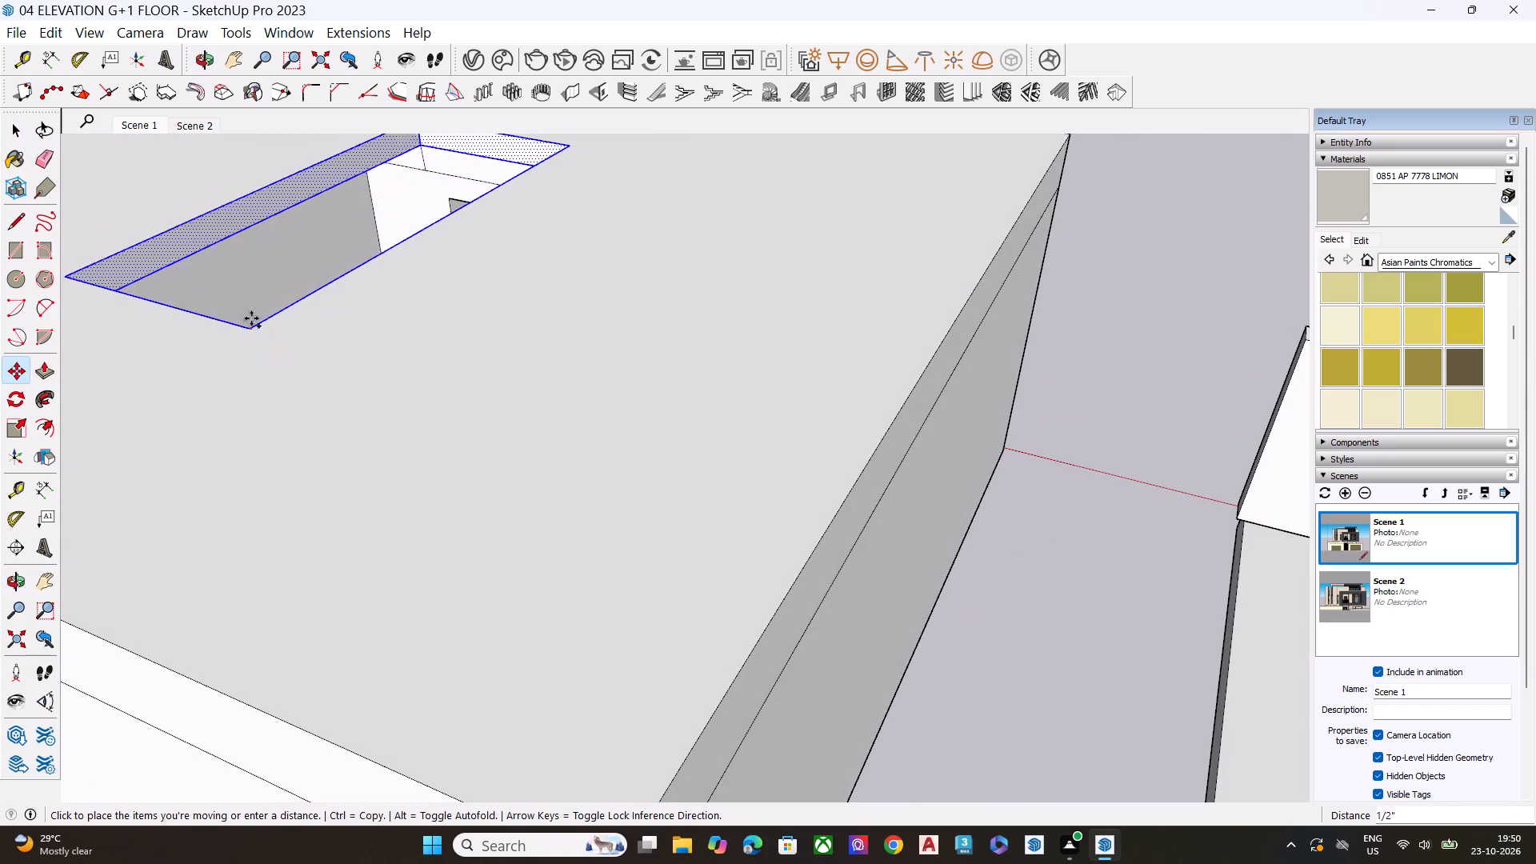
pyautogui.scroll(-1, 349, 293)
pyautogui.scroll(1, 352, 294)
pyautogui.scroll(-4, 357, 296)
pyautogui.scroll(1, 394, 306)
pyautogui.scroll(-3, 404, 309)
pyautogui.scroll(-4, 476, 313)
pyautogui.scroll(2, 520, 314)
pyautogui.scroll(-5, 521, 314)
pyautogui.scroll(-12, 673, 322)
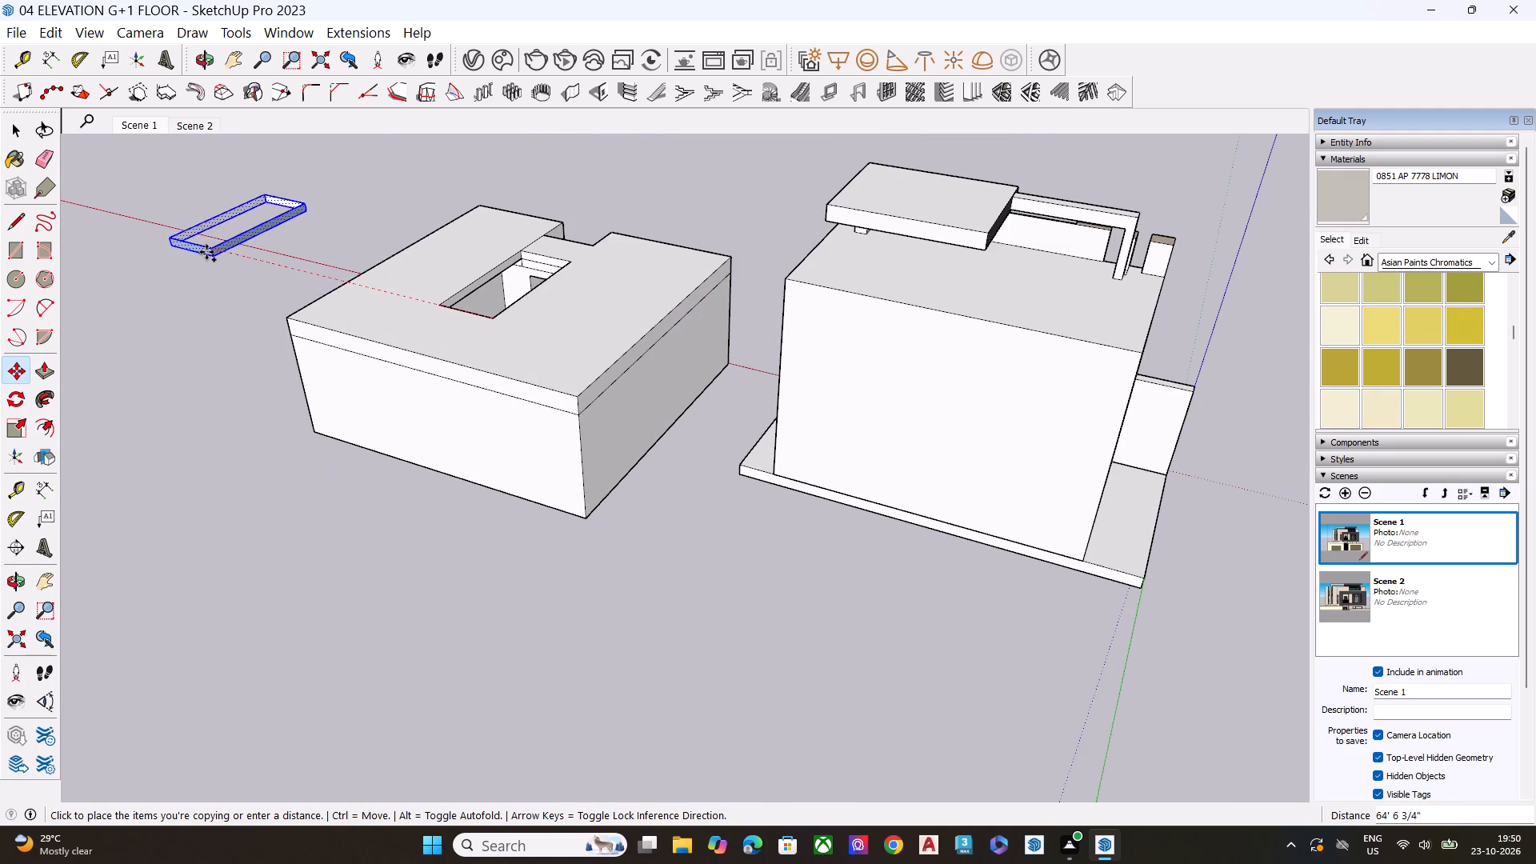
pyautogui.click(206, 252)
pyautogui.press('space')
# Examine the copied rectangular band beside the block from several angles and up close.
pyautogui.moveTo(256, 324); pyautogui.dragTo(734, 244, button='middle')
pyautogui.scroll(-3, 685, 326)
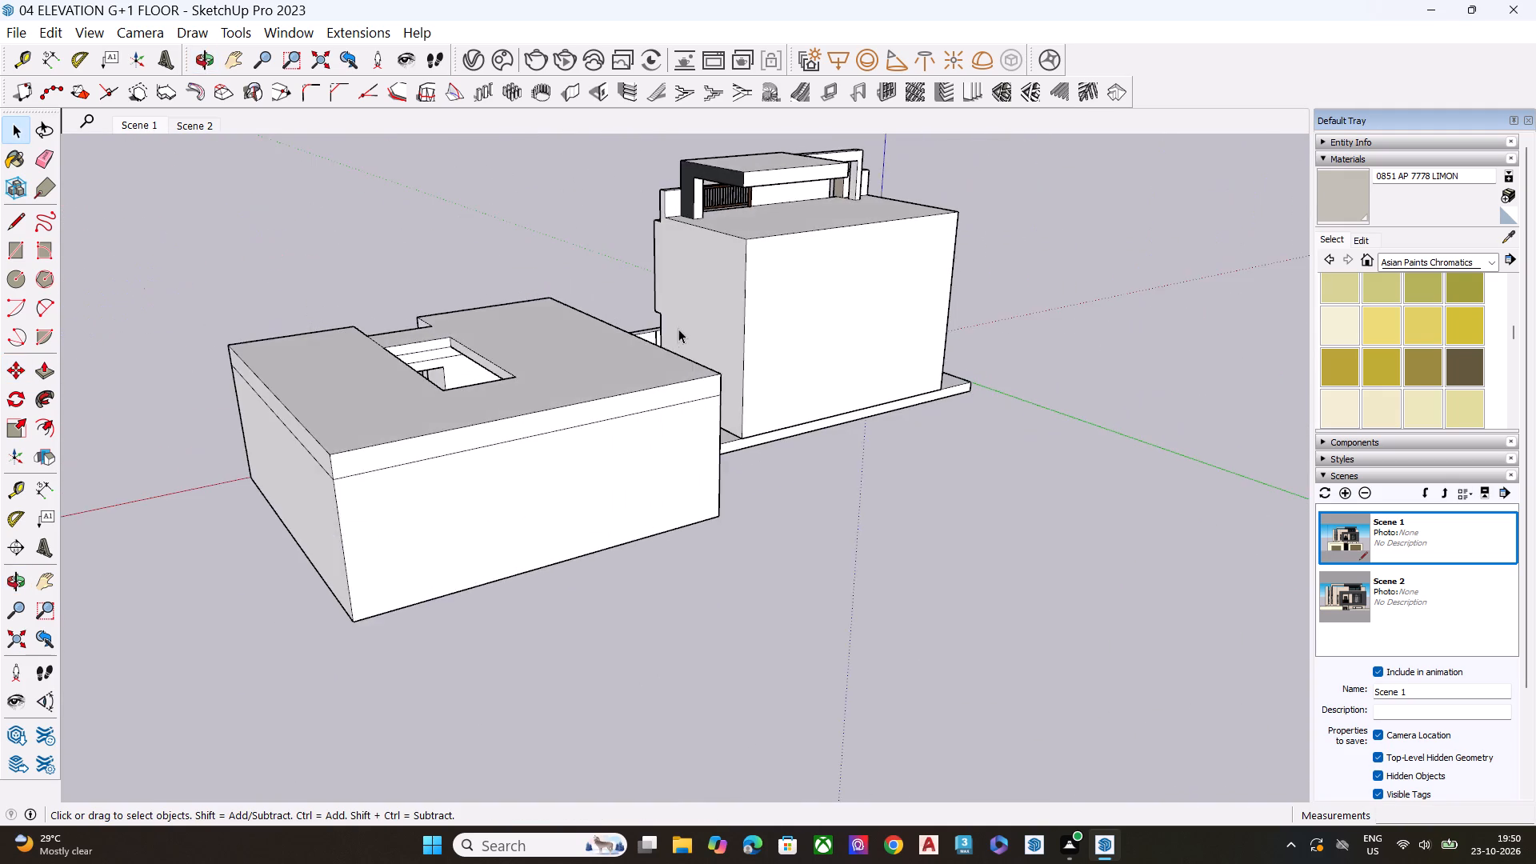
pyautogui.scroll(-8, 678, 329)
pyautogui.scroll(-8, 542, 342)
pyautogui.moveTo(357, 425); pyautogui.dragTo(780, 407, button='middle')
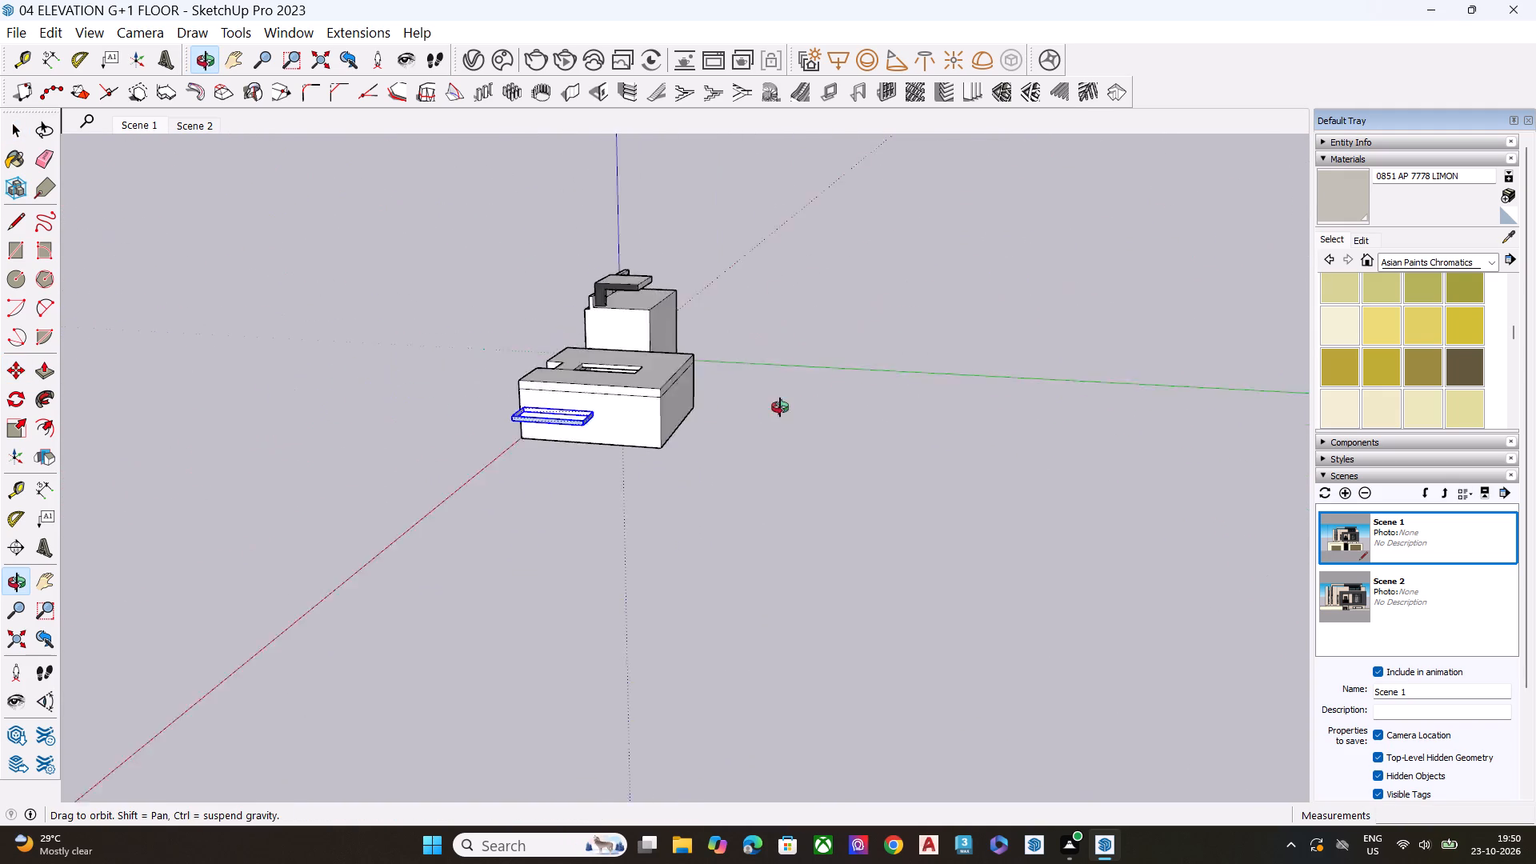
pyautogui.moveTo(780, 407); pyautogui.dragTo(1036, 407, button='middle')
pyautogui.scroll(7, 969, 414)
pyautogui.scroll(-1, 882, 394)
pyautogui.scroll(3, 882, 394)
pyautogui.moveTo(803, 426); pyautogui.dragTo(854, 429, button='middle')
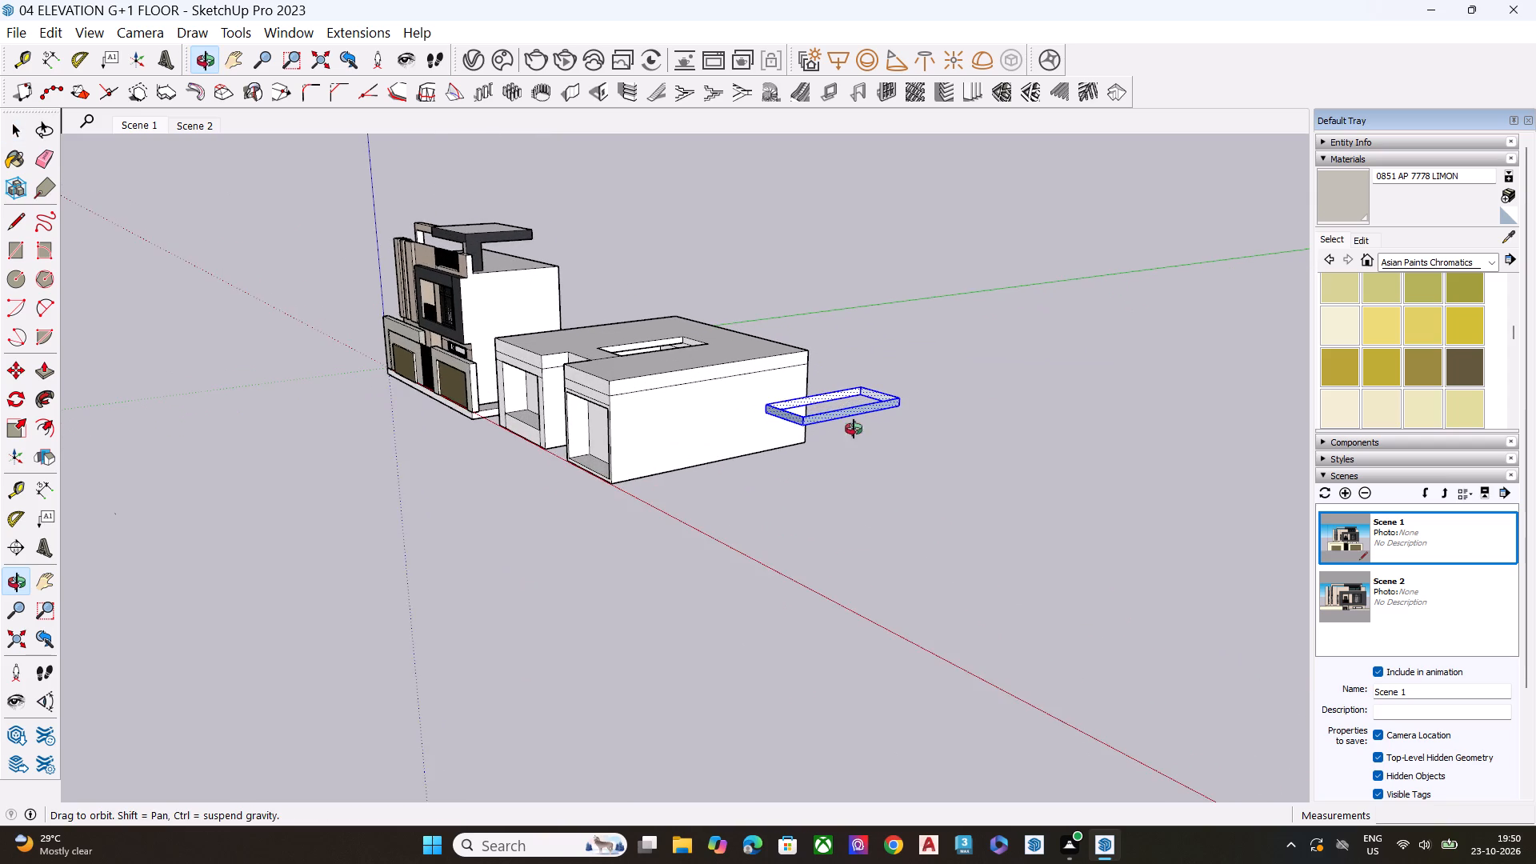
pyautogui.moveTo(854, 429); pyautogui.dragTo(960, 433, button='middle')
pyautogui.scroll(13, 960, 433)
pyautogui.moveTo(880, 398); pyautogui.dragTo(921, 478, button='middle')
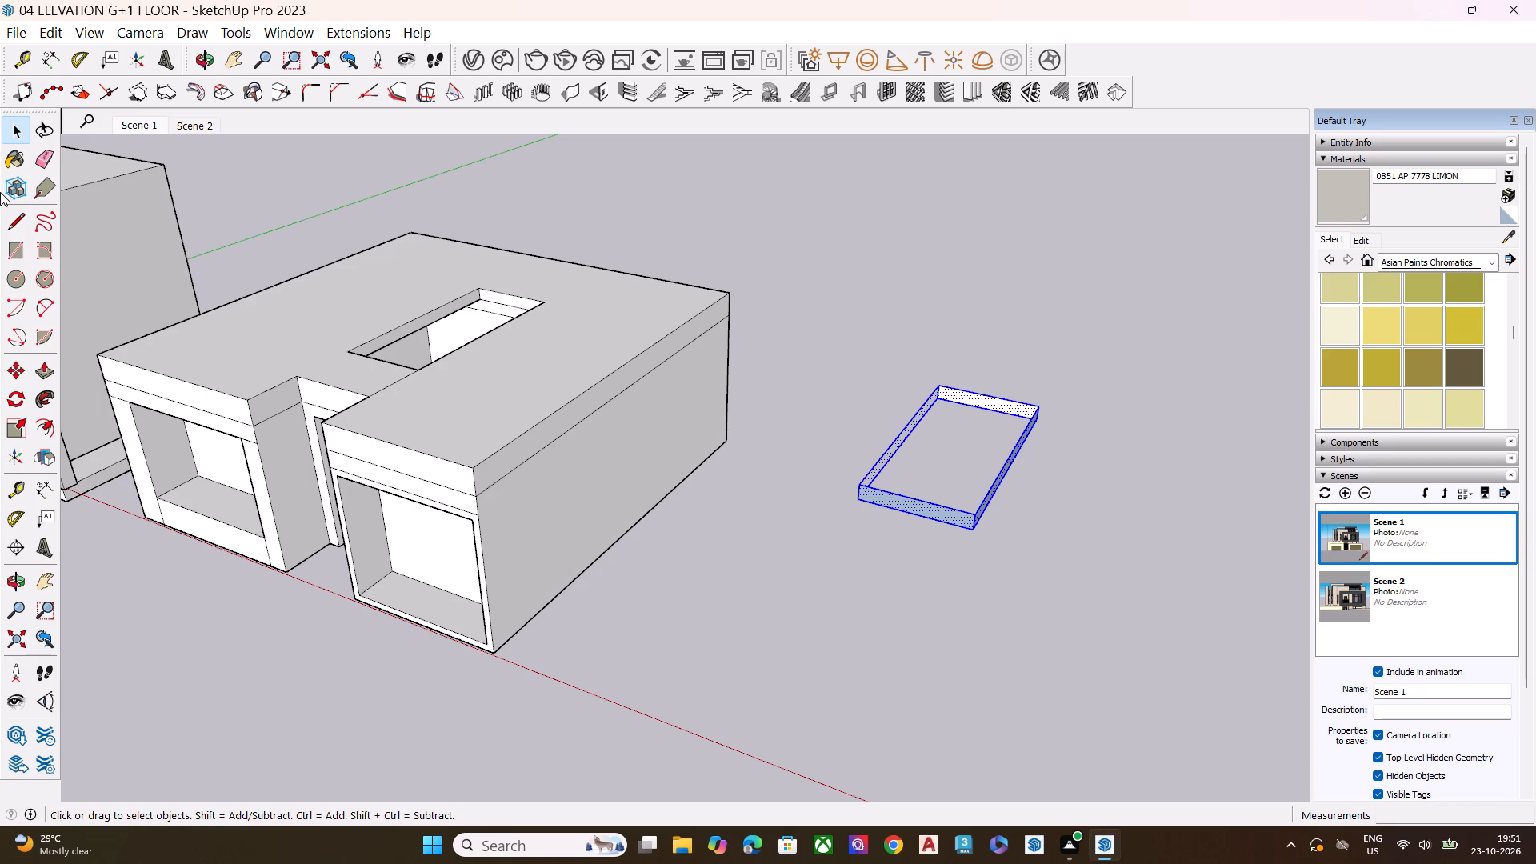
pyautogui.scroll(5, 694, 531)
pyautogui.press('space')
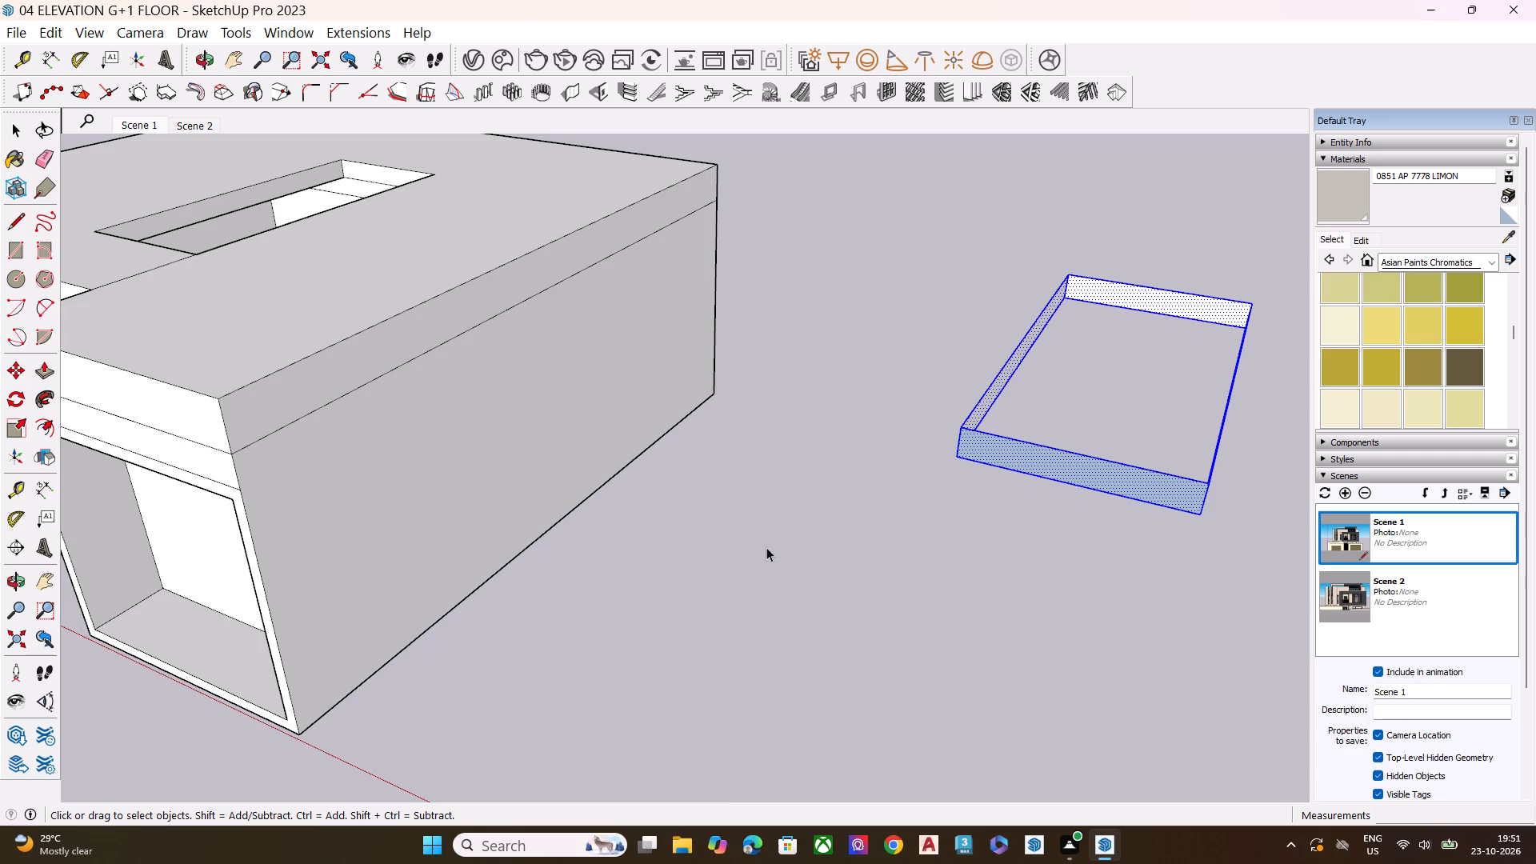
pyautogui.scroll(-3, 574, 530)
pyautogui.scroll(2, 575, 534)
pyautogui.scroll(-2, 577, 535)
pyautogui.click(796, 594)
pyautogui.moveTo(923, 540); pyautogui.dragTo(663, 563, button='middle')
pyautogui.scroll(5, 678, 524)
pyautogui.scroll(-1, 726, 466)
pyautogui.scroll(2, 726, 466)
pyautogui.scroll(-3, 727, 466)
pyautogui.scroll(3, 732, 474)
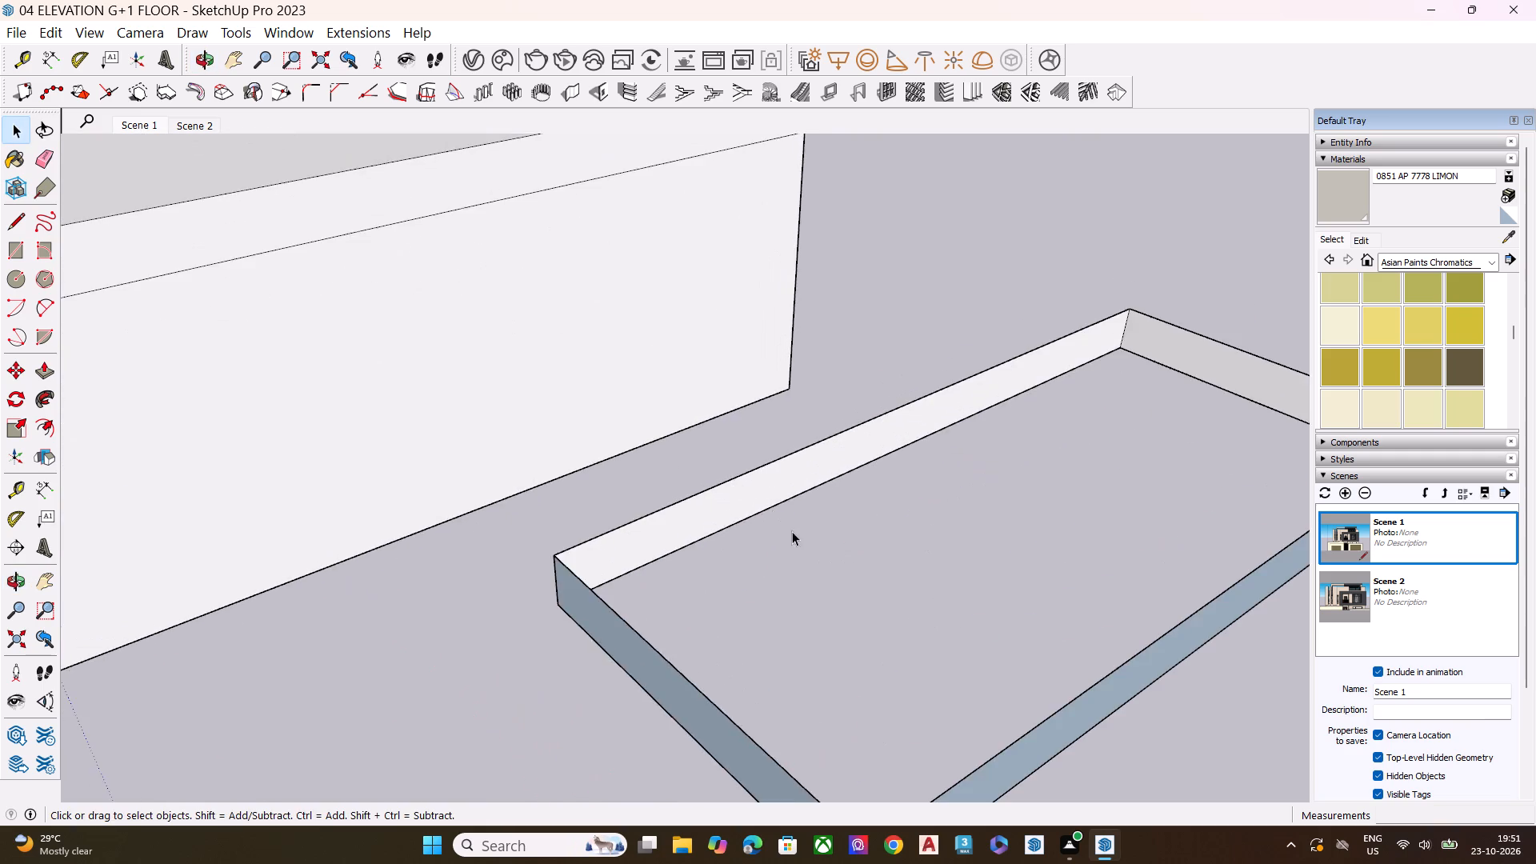
# Draw a line about 24' 10" long between the edge midpoints of the copied band's long face nearest the block.
pyautogui.moveTo(790, 531); pyautogui.dragTo(670, 522, button='middle')
pyautogui.press('l')
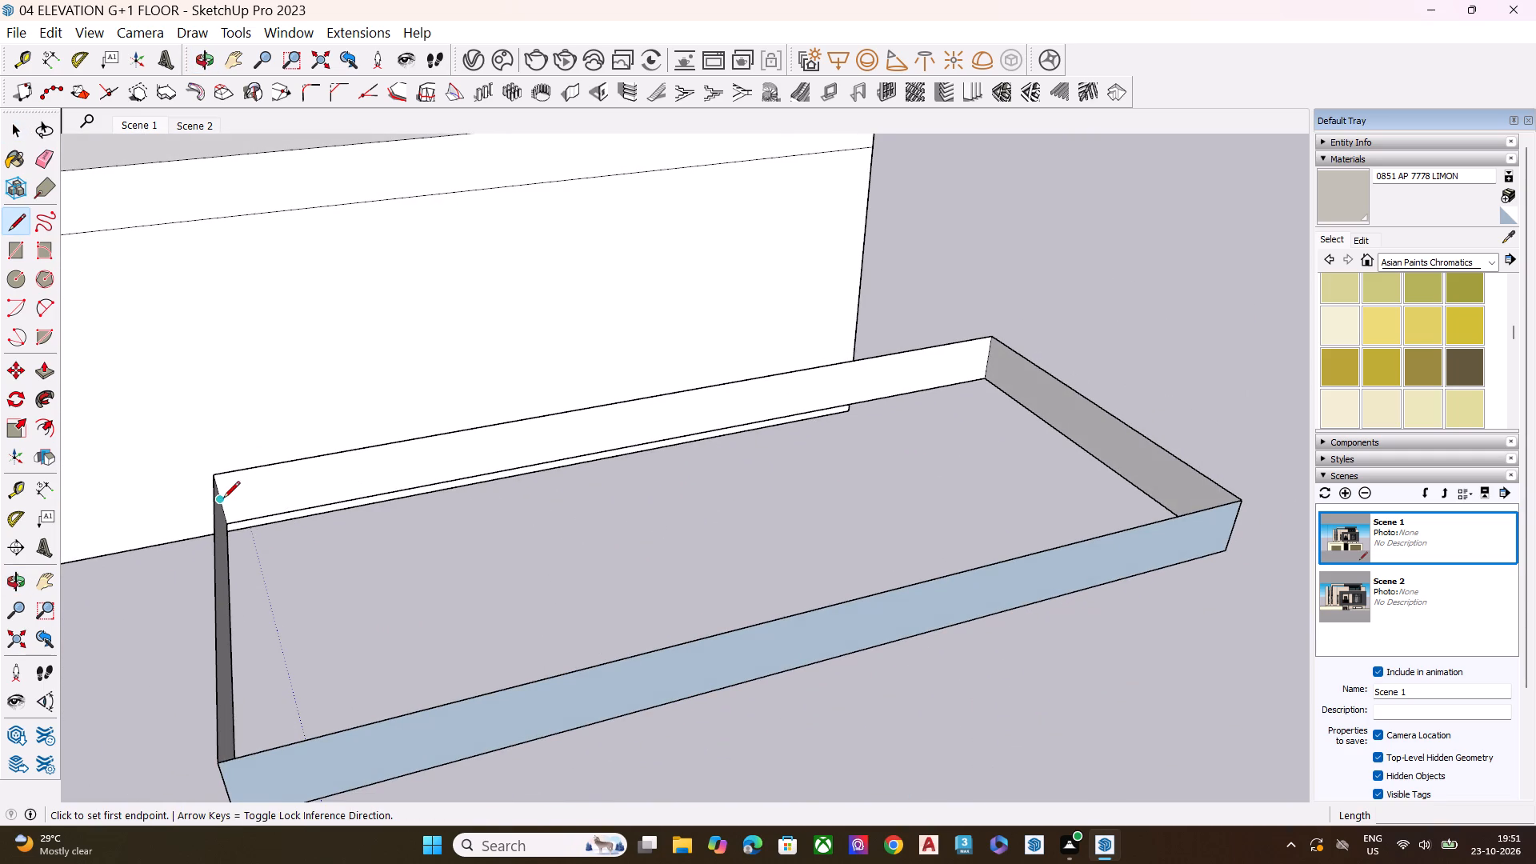
pyautogui.click(223, 499)
pyautogui.click(989, 358)
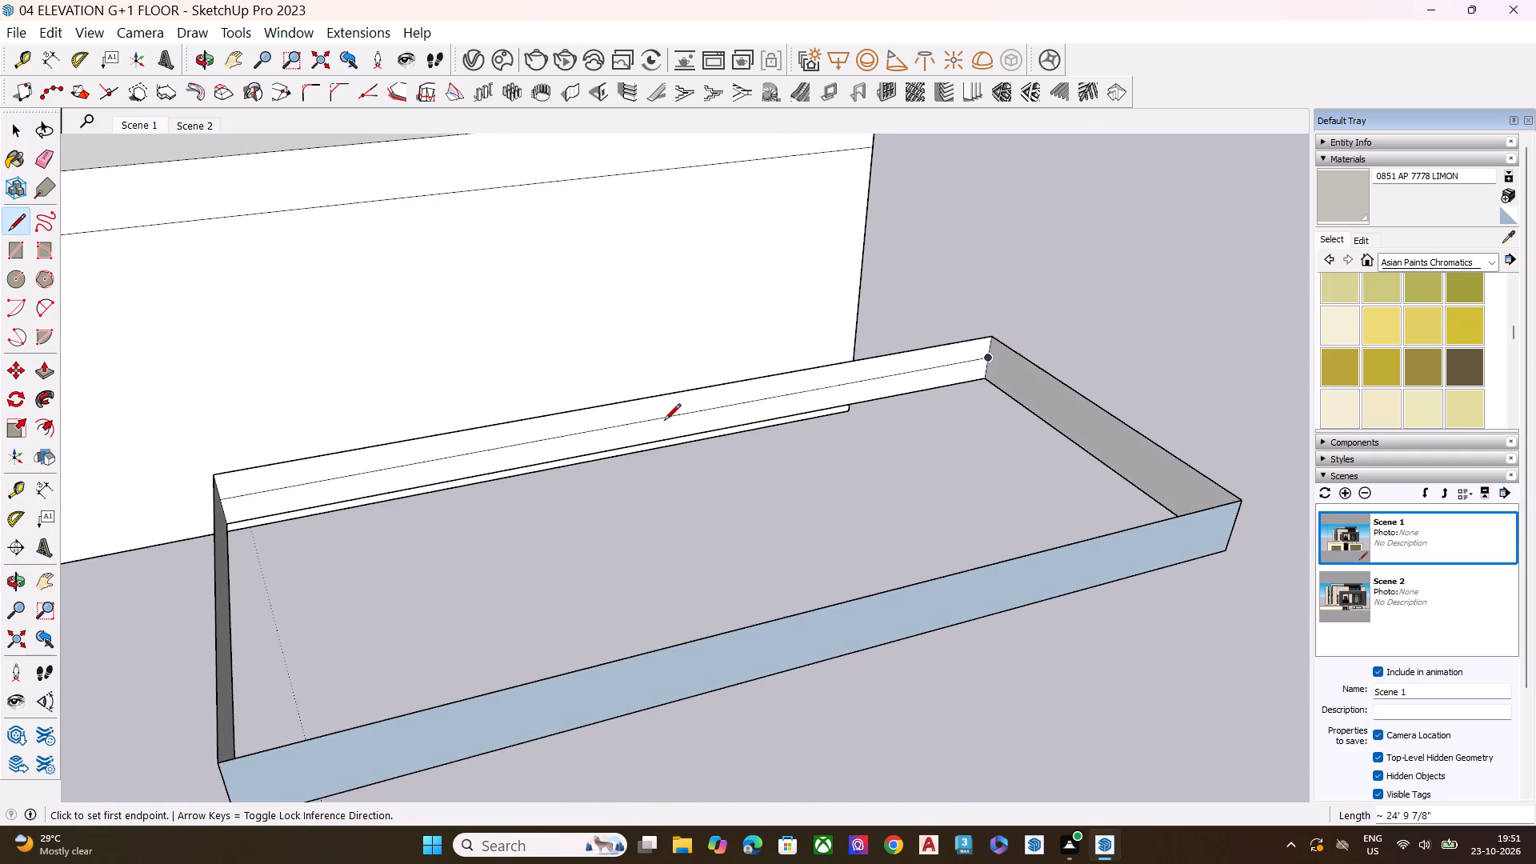
# Draw a line about 10' 11 1/2" long between the edge midpoints of the band's rear short face.
pyautogui.moveTo(617, 433); pyautogui.dragTo(962, 378, button='middle')
pyautogui.scroll(2, 941, 322)
pyautogui.click(751, 329)
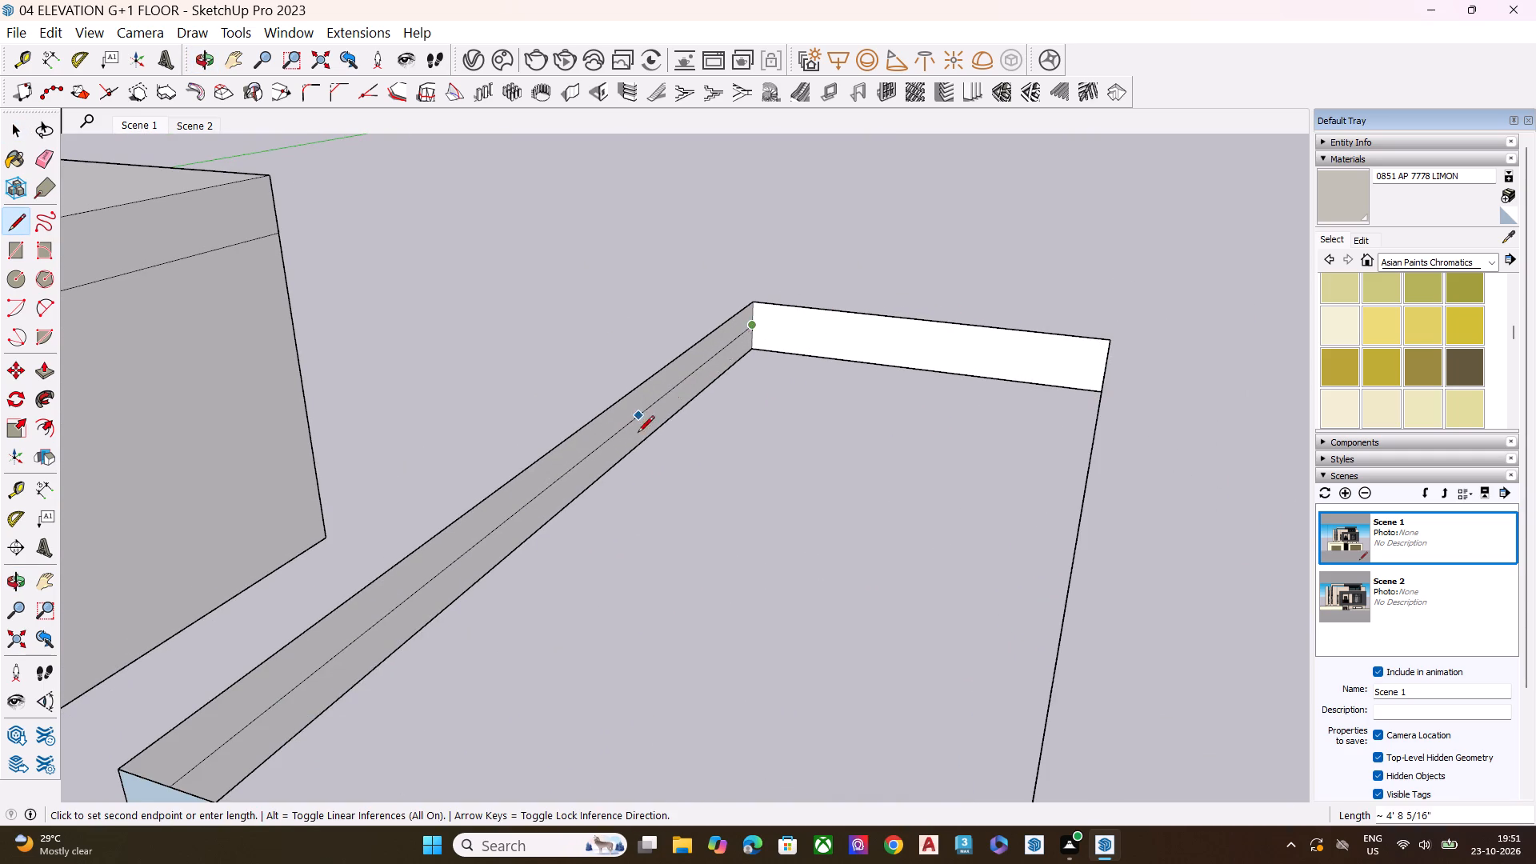
pyautogui.scroll(-1, 646, 454)
pyautogui.scroll(1, 648, 457)
pyautogui.scroll(-1, 650, 457)
pyautogui.scroll(2, 666, 469)
pyautogui.scroll(-2, 666, 469)
pyautogui.moveTo(774, 482); pyautogui.dragTo(1038, 423, button='middle')
pyautogui.scroll(3, 922, 358)
pyautogui.scroll(-1, 809, 373)
pyautogui.scroll(1, 770, 380)
pyautogui.click(823, 385)
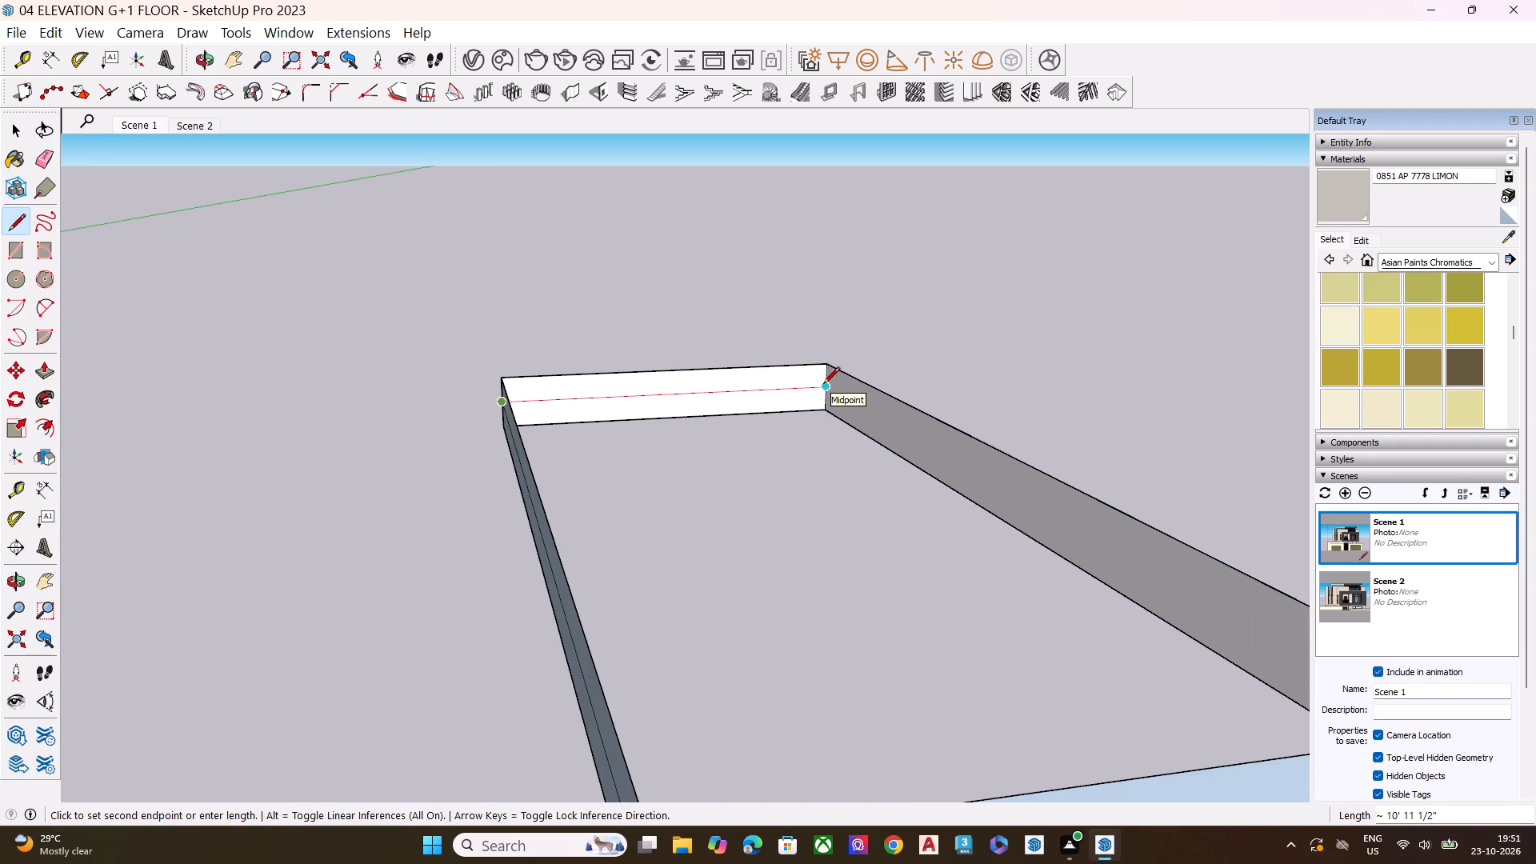
# Draw a line about 24' 10" long between the edge midpoints of the band's long face farthest from the block.
pyautogui.scroll(-6, 568, 406)
pyautogui.scroll(1, 574, 420)
pyautogui.scroll(-3, 577, 423)
pyautogui.moveTo(691, 473); pyautogui.dragTo(1037, 466, button='middle')
pyautogui.scroll(2, 558, 406)
pyautogui.scroll(-1, 501, 398)
pyautogui.scroll(3, 490, 395)
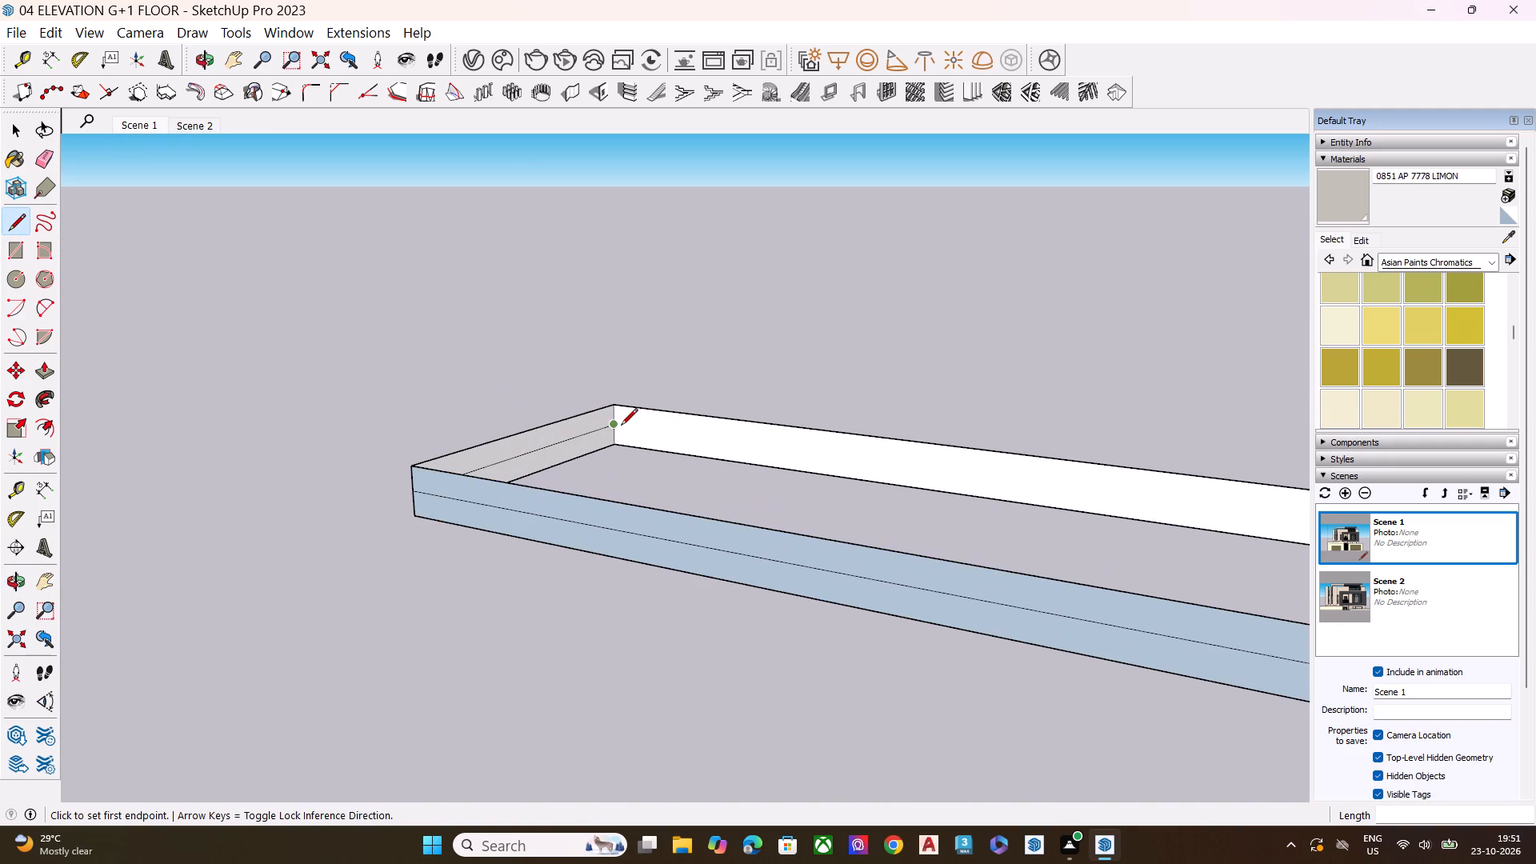
pyautogui.click(611, 426)
pyautogui.scroll(-3, 391, 438)
pyautogui.scroll(1, 374, 451)
pyautogui.scroll(-3, 370, 462)
pyautogui.moveTo(704, 543); pyautogui.dragTo(952, 545, button='middle')
pyautogui.scroll(6, 814, 474)
pyautogui.scroll(-2, 811, 474)
pyautogui.scroll(2, 811, 474)
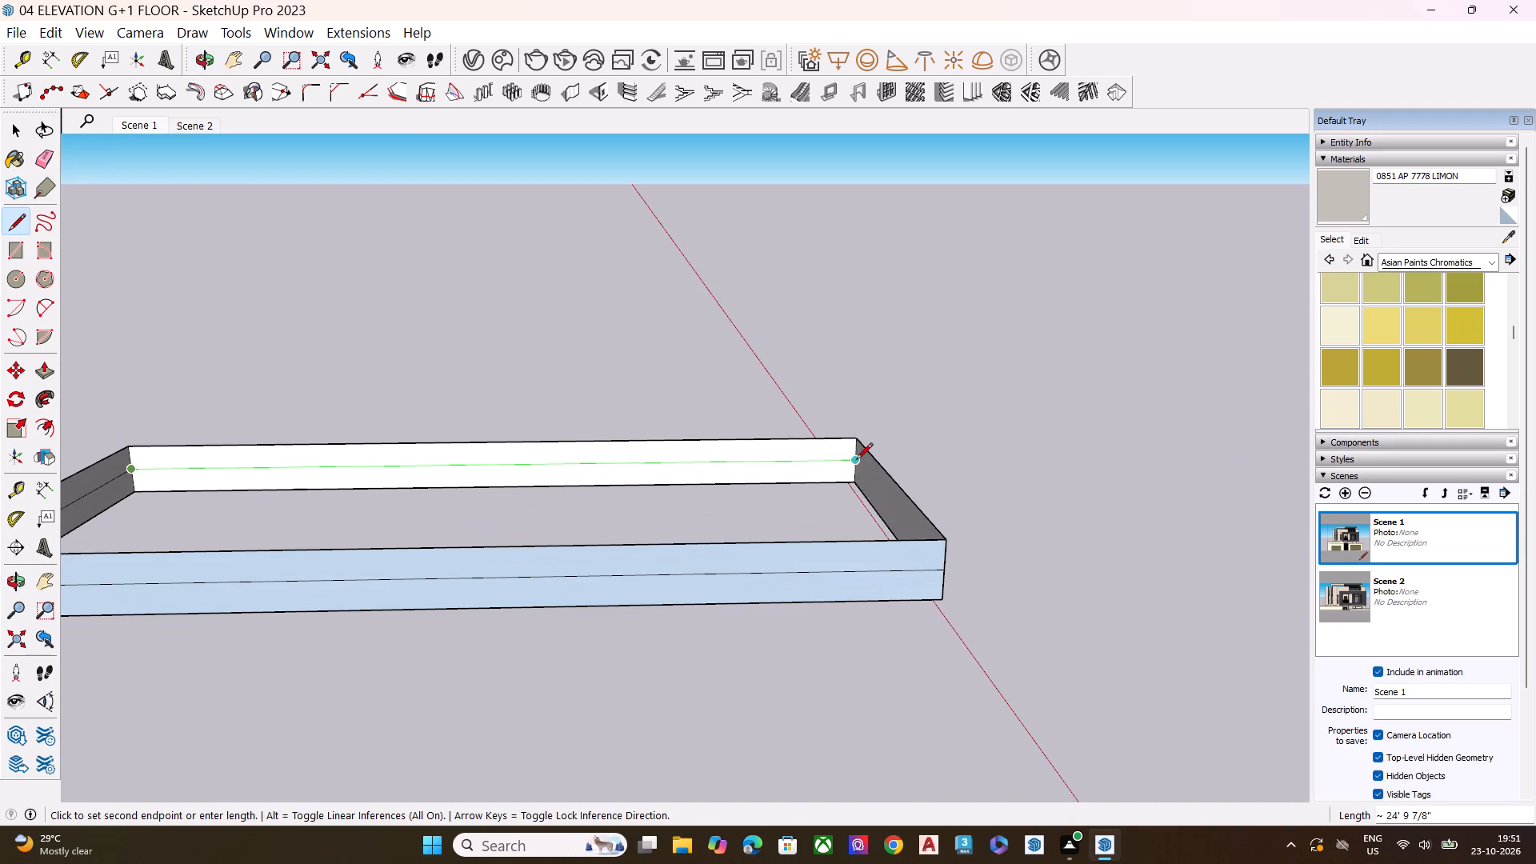
pyautogui.click(856, 461)
# Draw the last midpoint line across the band's front short face, closing the loop into a horizontal face at mid-height.
pyautogui.moveTo(614, 513); pyautogui.dragTo(1061, 471, button='middle')
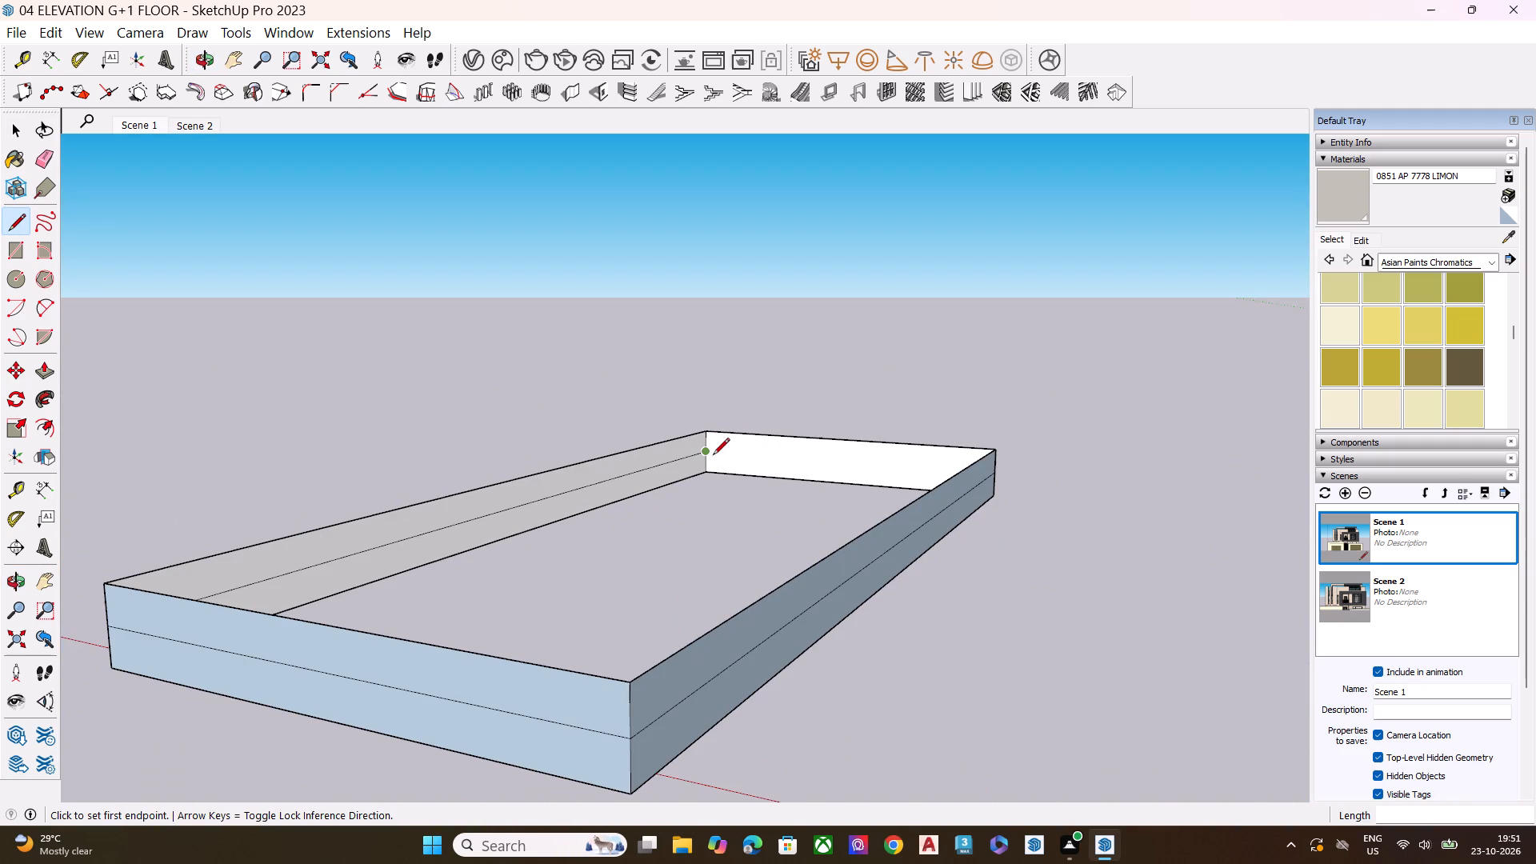
pyautogui.click(705, 455)
pyautogui.moveTo(712, 572); pyautogui.dragTo(1097, 533, button='middle')
pyautogui.scroll(3, 996, 485)
pyautogui.scroll(-5, 688, 499)
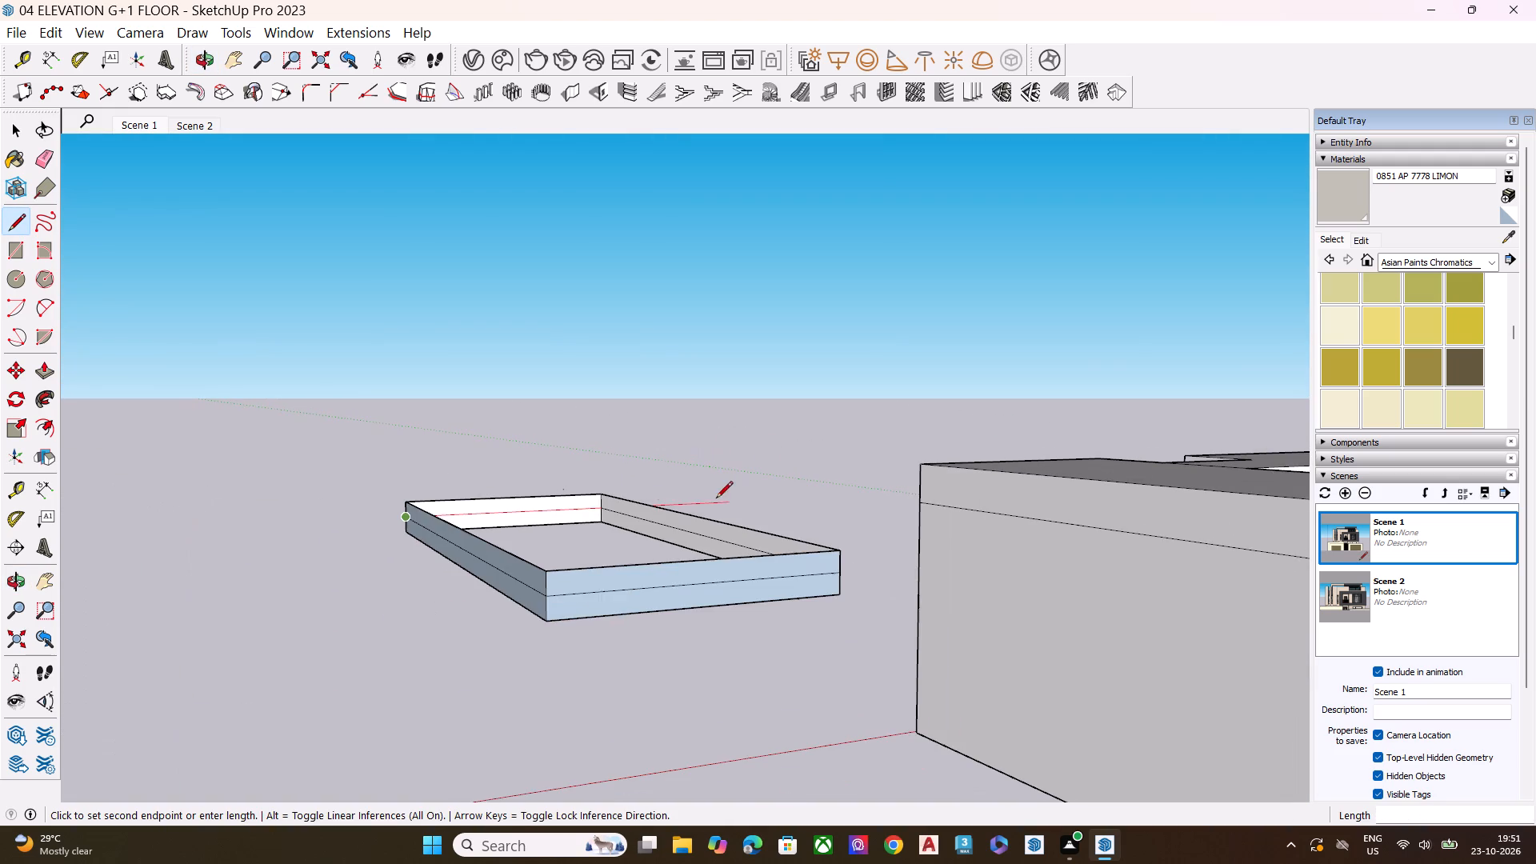
pyautogui.scroll(1, 597, 511)
pyautogui.scroll(-1, 597, 511)
pyautogui.scroll(1, 596, 511)
pyautogui.click(605, 509)
pyautogui.press('space')
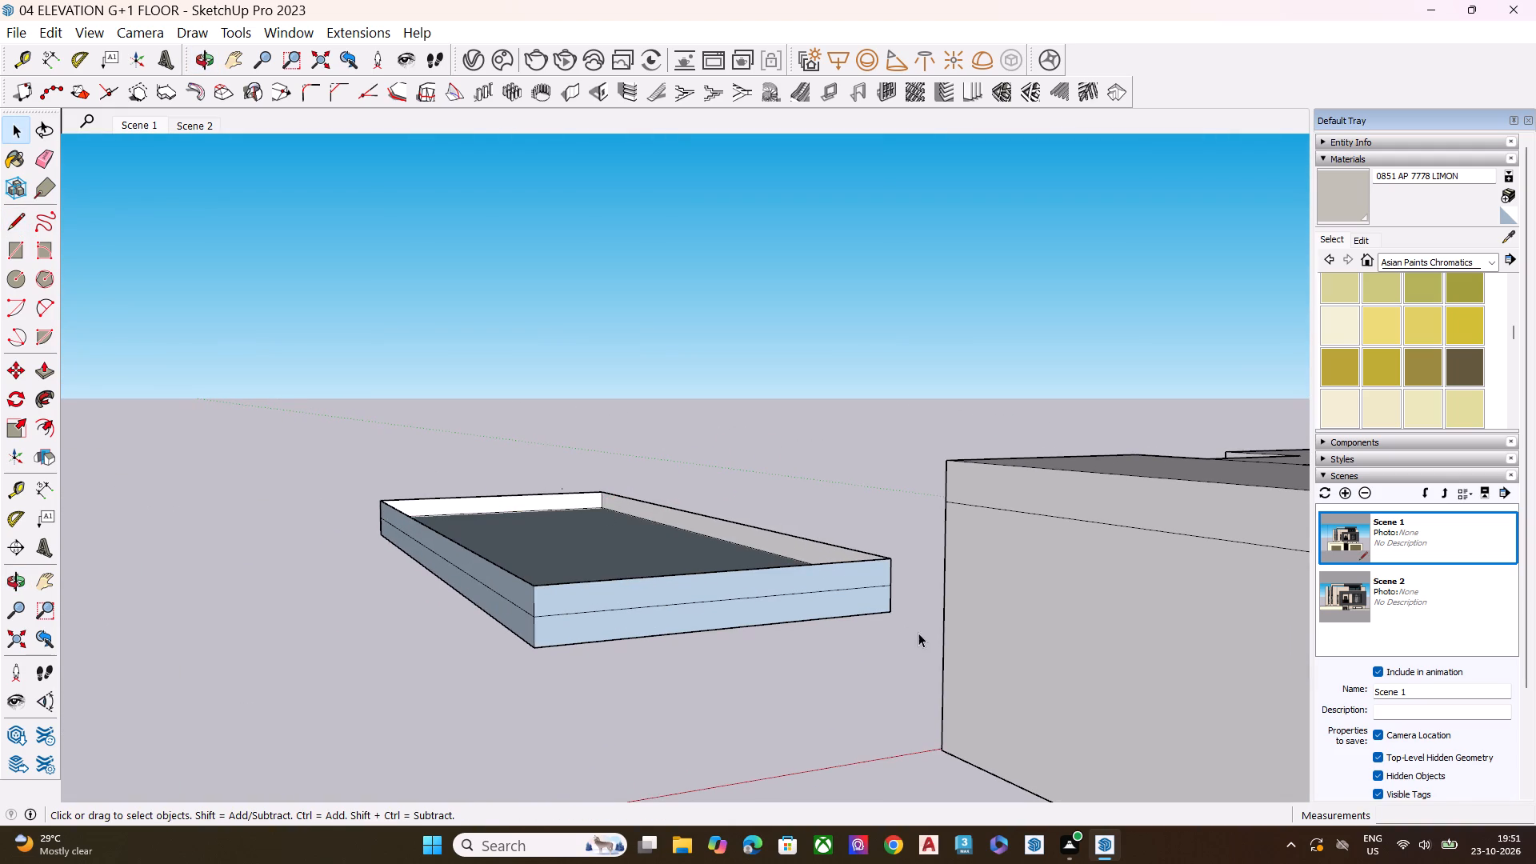
# Paint the top of the new horizontal face with Translucent Glass Gray from the Glass and Mirrors materials.
pyautogui.moveTo(762, 615); pyautogui.dragTo(306, 849, button='middle')
pyautogui.scroll(1, 326, 853)
pyautogui.click(564, 581)
pyautogui.moveTo(646, 634); pyautogui.dragTo(113, 596, button='middle')
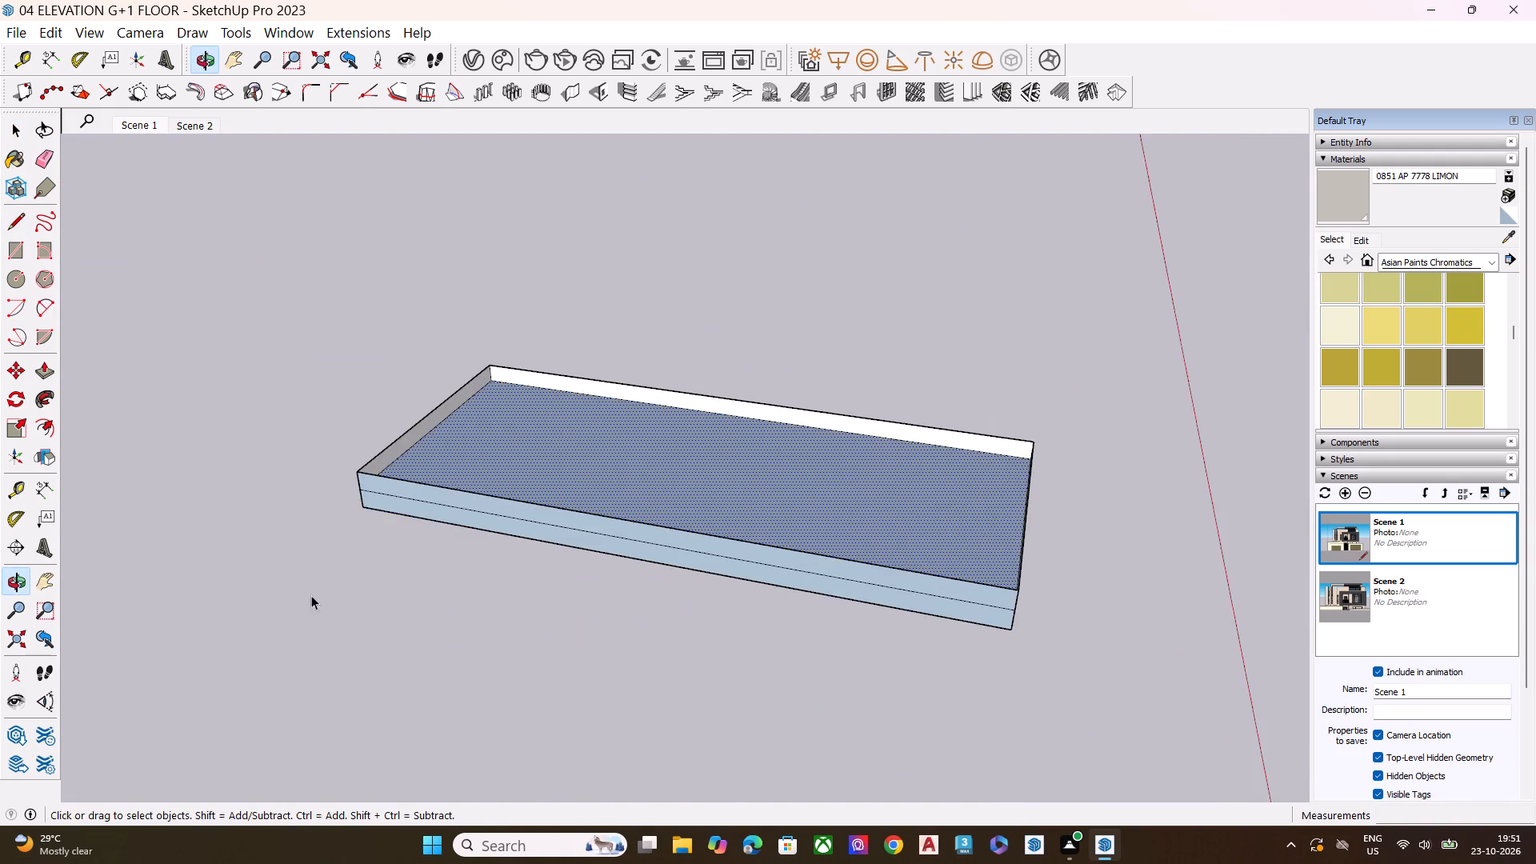
pyautogui.moveTo(803, 597); pyautogui.dragTo(623, 642, button='middle')
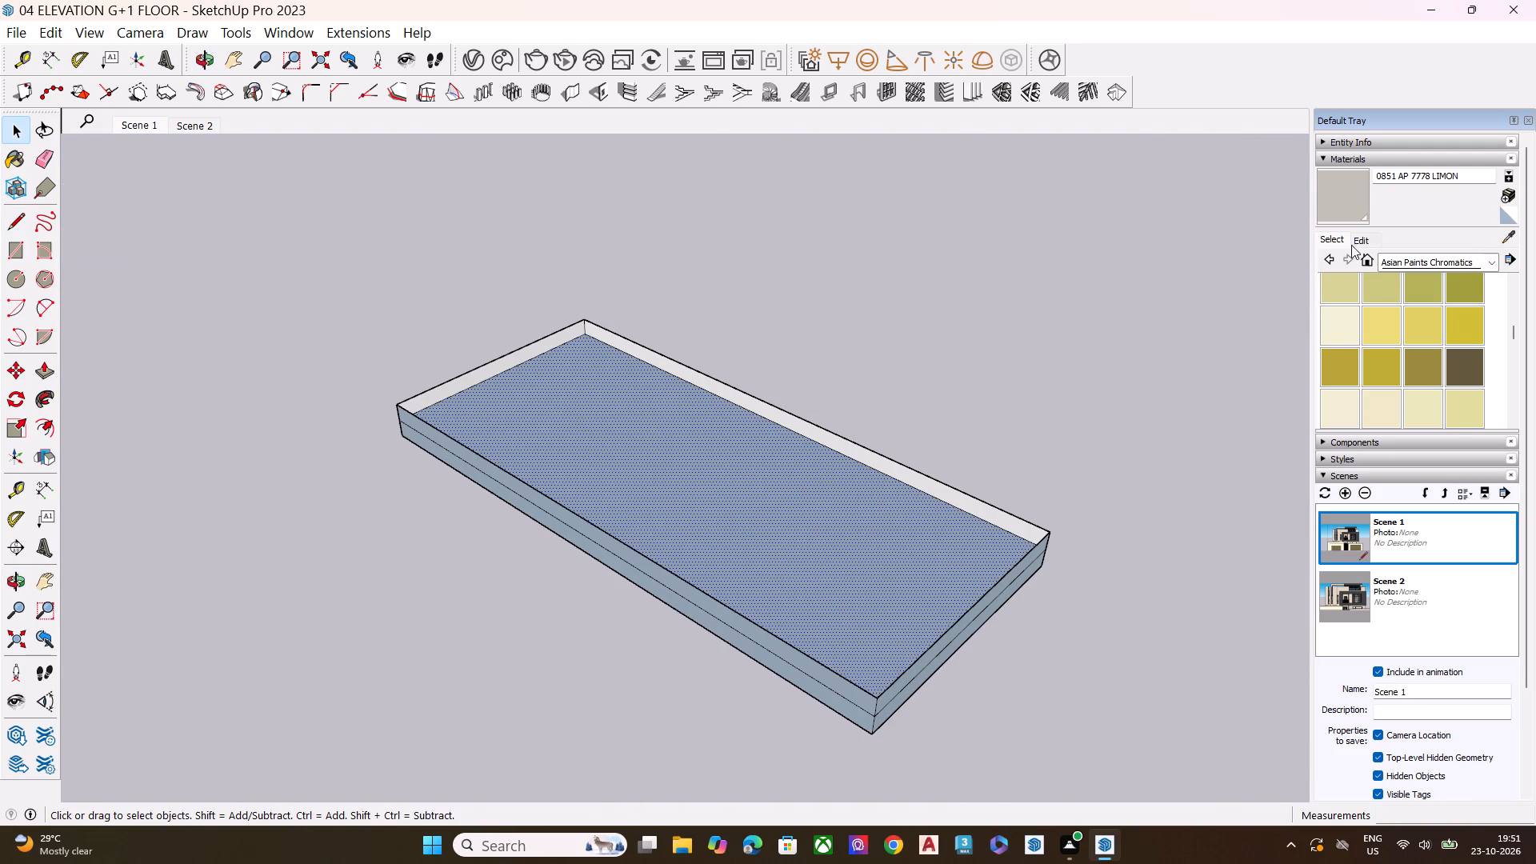
pyautogui.click(1334, 242)
pyautogui.click(1402, 265)
pyautogui.scroll(5, 1422, 347)
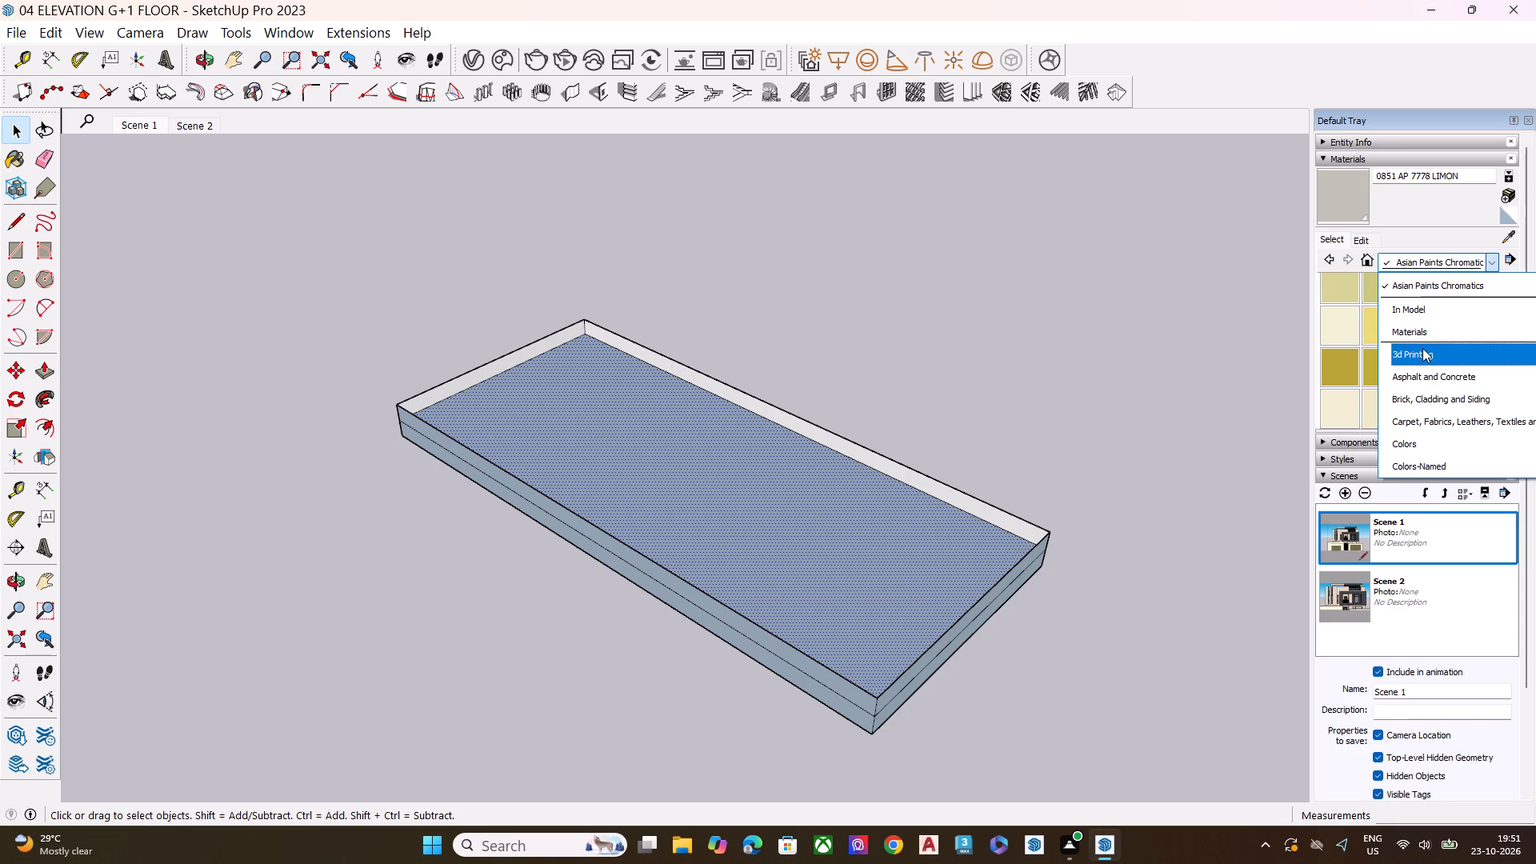
pyautogui.click(1422, 445)
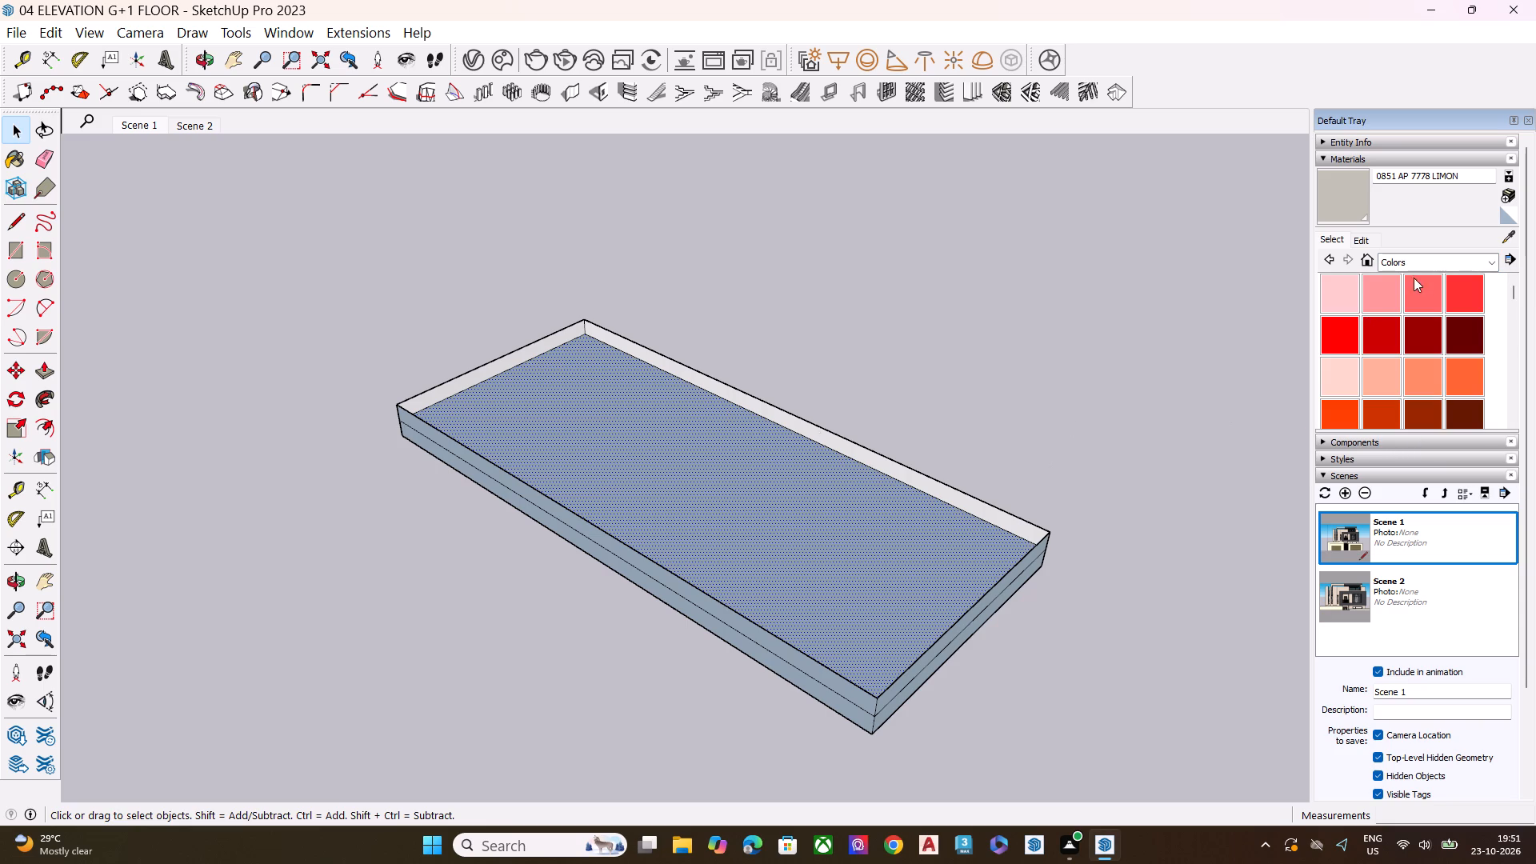
pyautogui.click(1422, 268)
pyautogui.click(1432, 327)
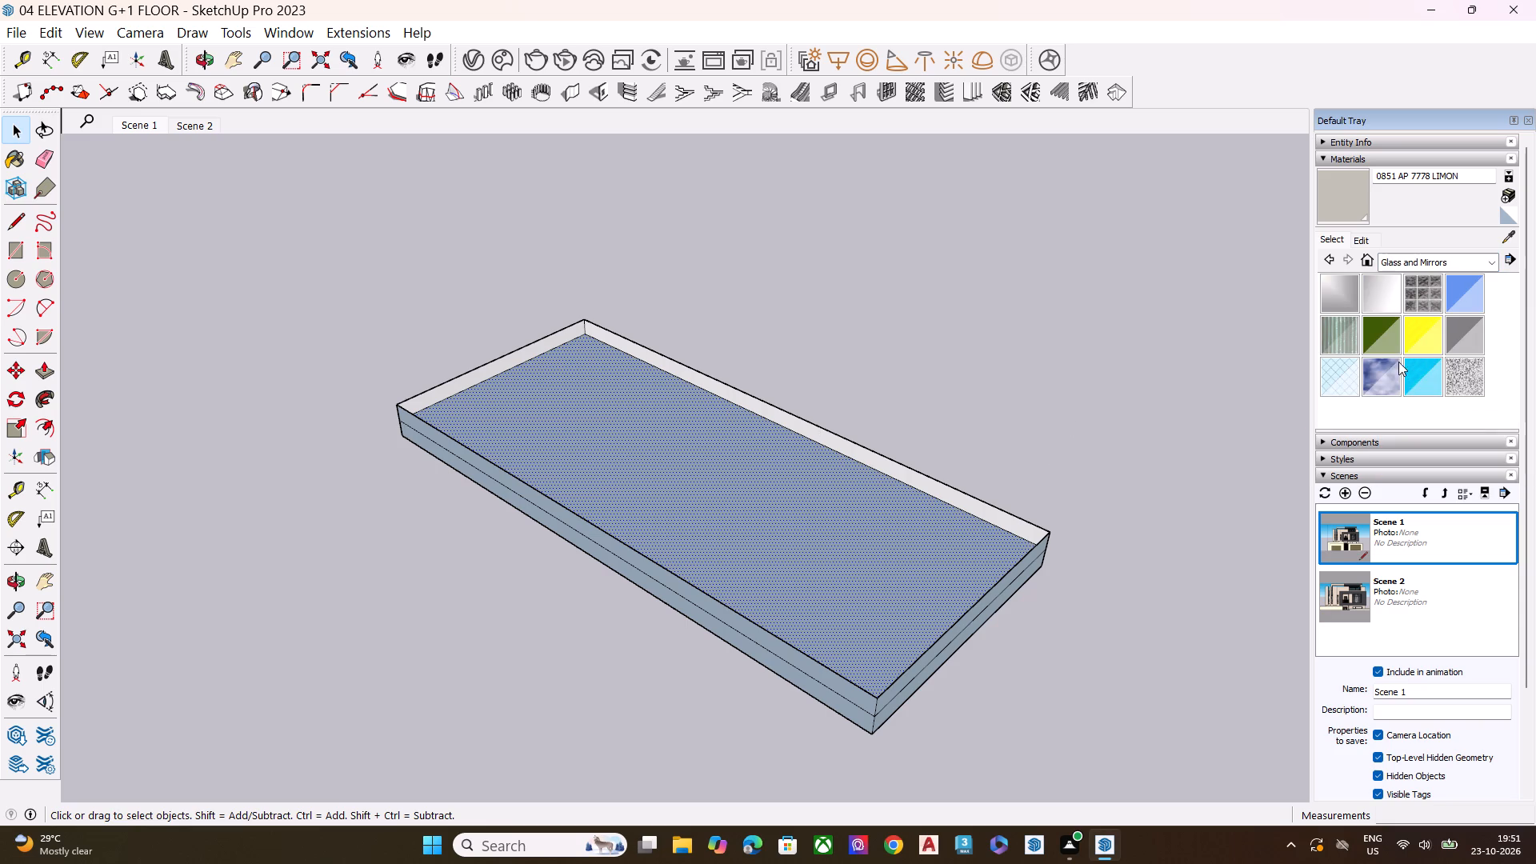
pyautogui.click(1478, 341)
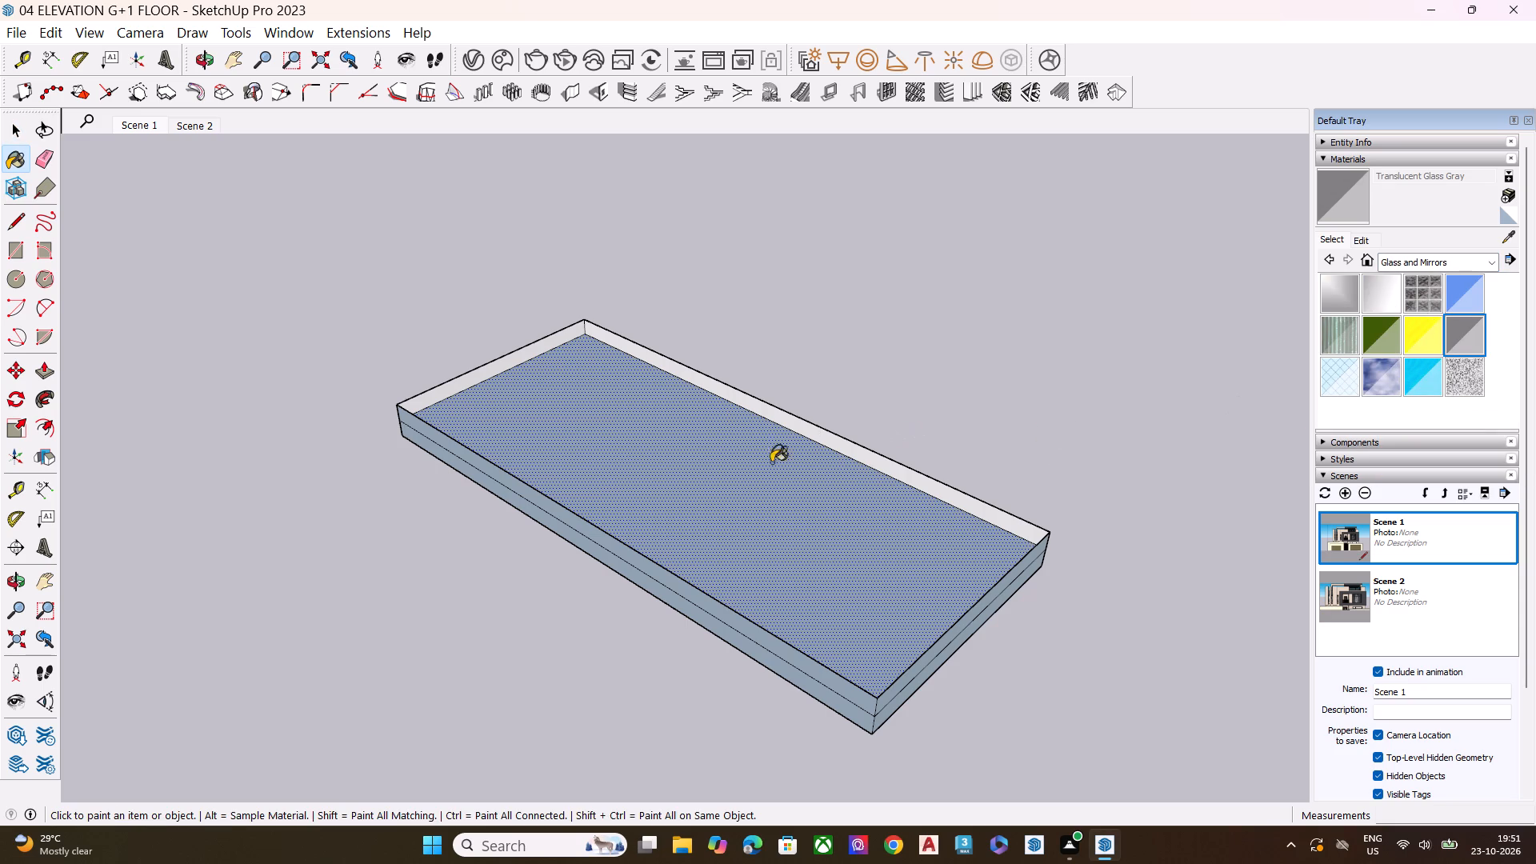
pyautogui.click(758, 465)
# Paint the underside of the horizontal face with Translucent Glass Gray and clear the selection.
pyautogui.moveTo(927, 542); pyautogui.dragTo(766, 0, button='middle')
pyautogui.click(767, 333)
pyautogui.moveTo(871, 342); pyautogui.dragTo(830, 411, button='middle')
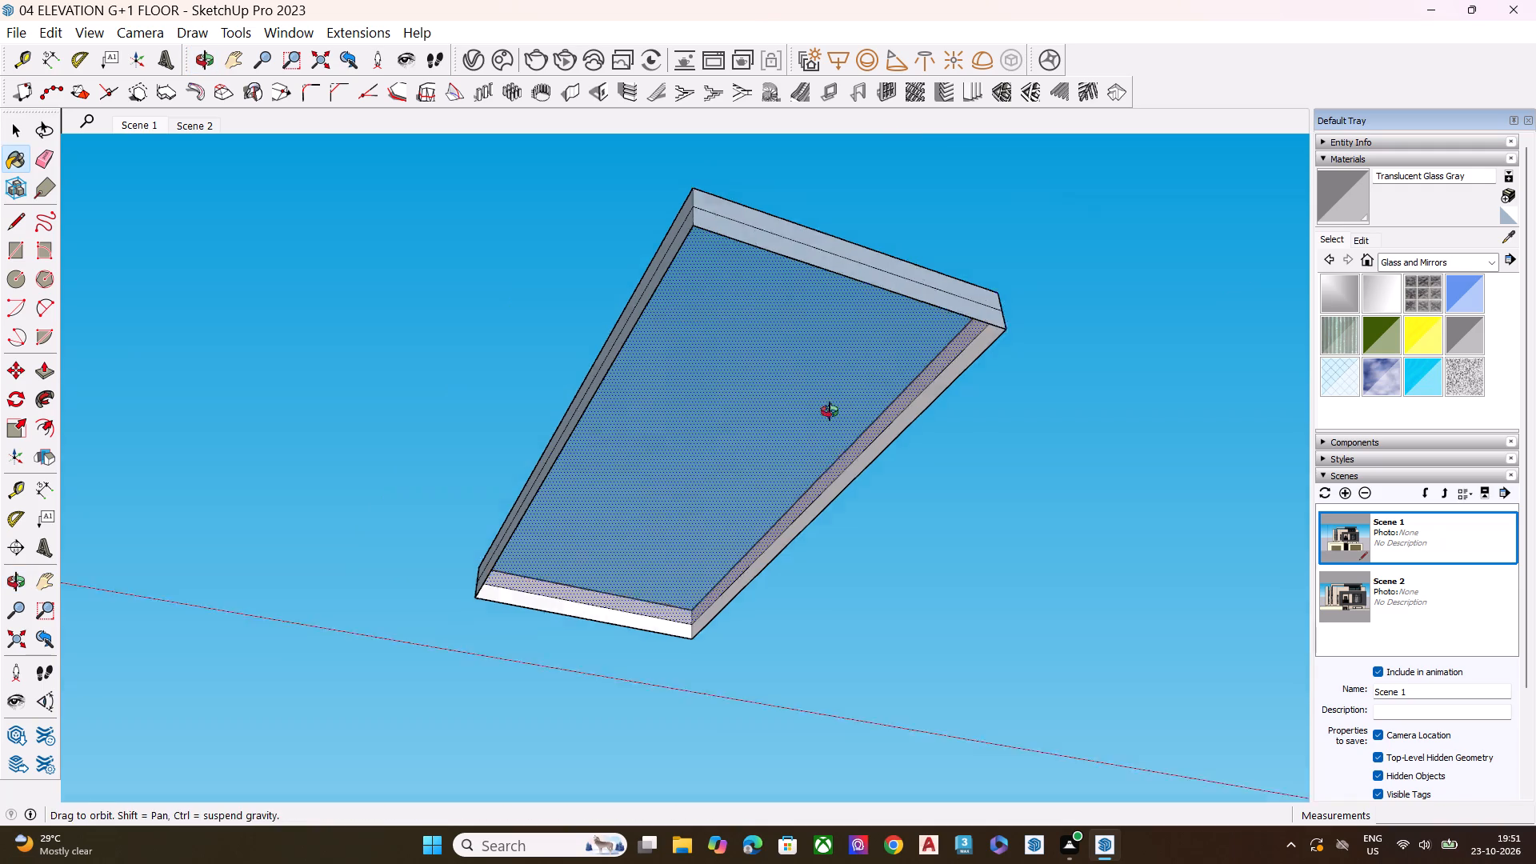
pyautogui.moveTo(830, 411); pyautogui.dragTo(742, 670, button='middle')
pyautogui.press('space')
pyautogui.click(1004, 594)
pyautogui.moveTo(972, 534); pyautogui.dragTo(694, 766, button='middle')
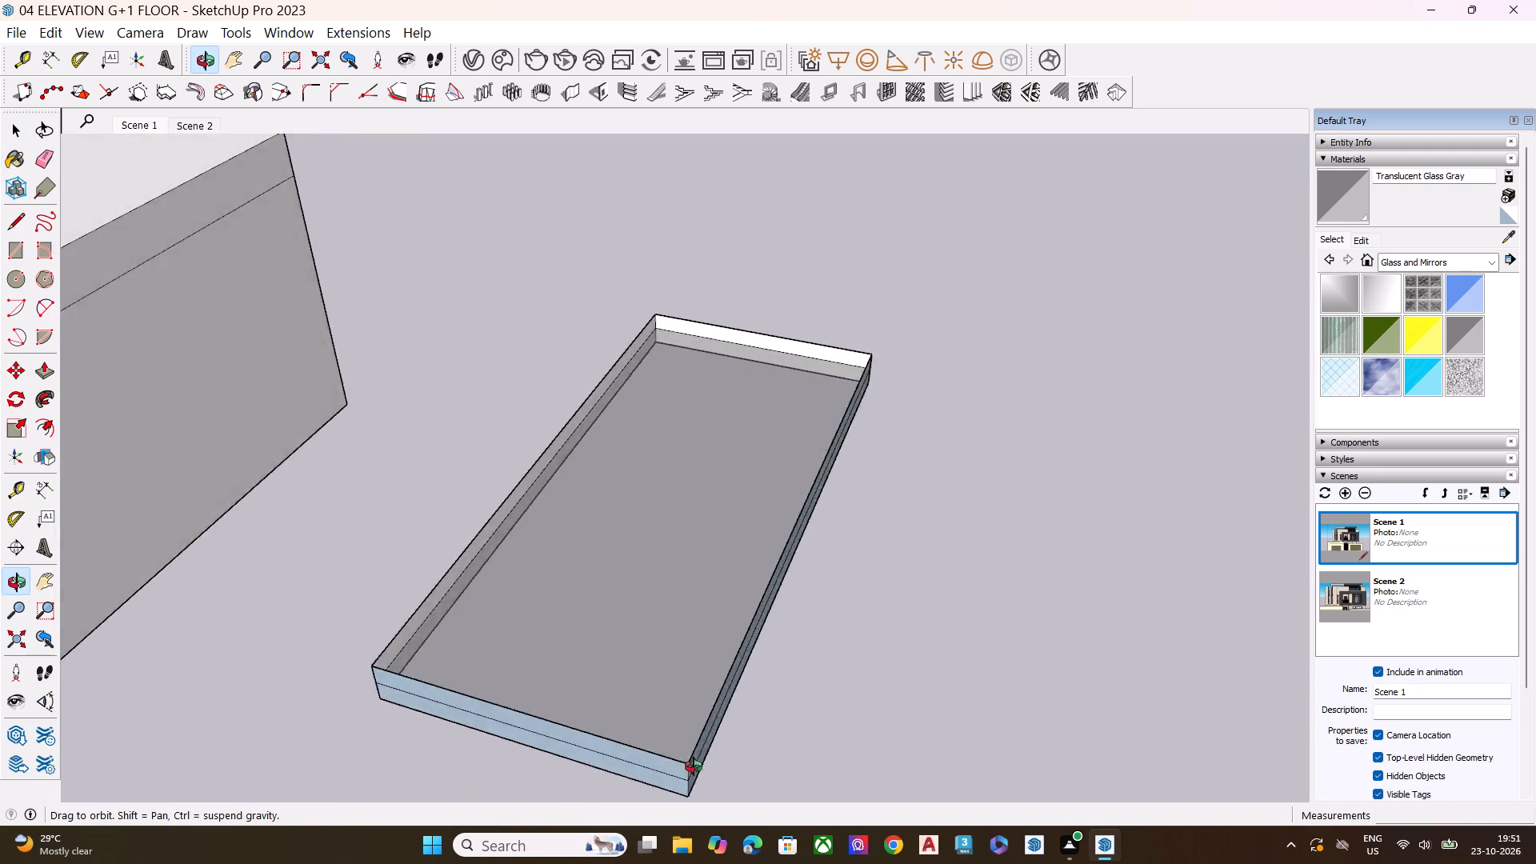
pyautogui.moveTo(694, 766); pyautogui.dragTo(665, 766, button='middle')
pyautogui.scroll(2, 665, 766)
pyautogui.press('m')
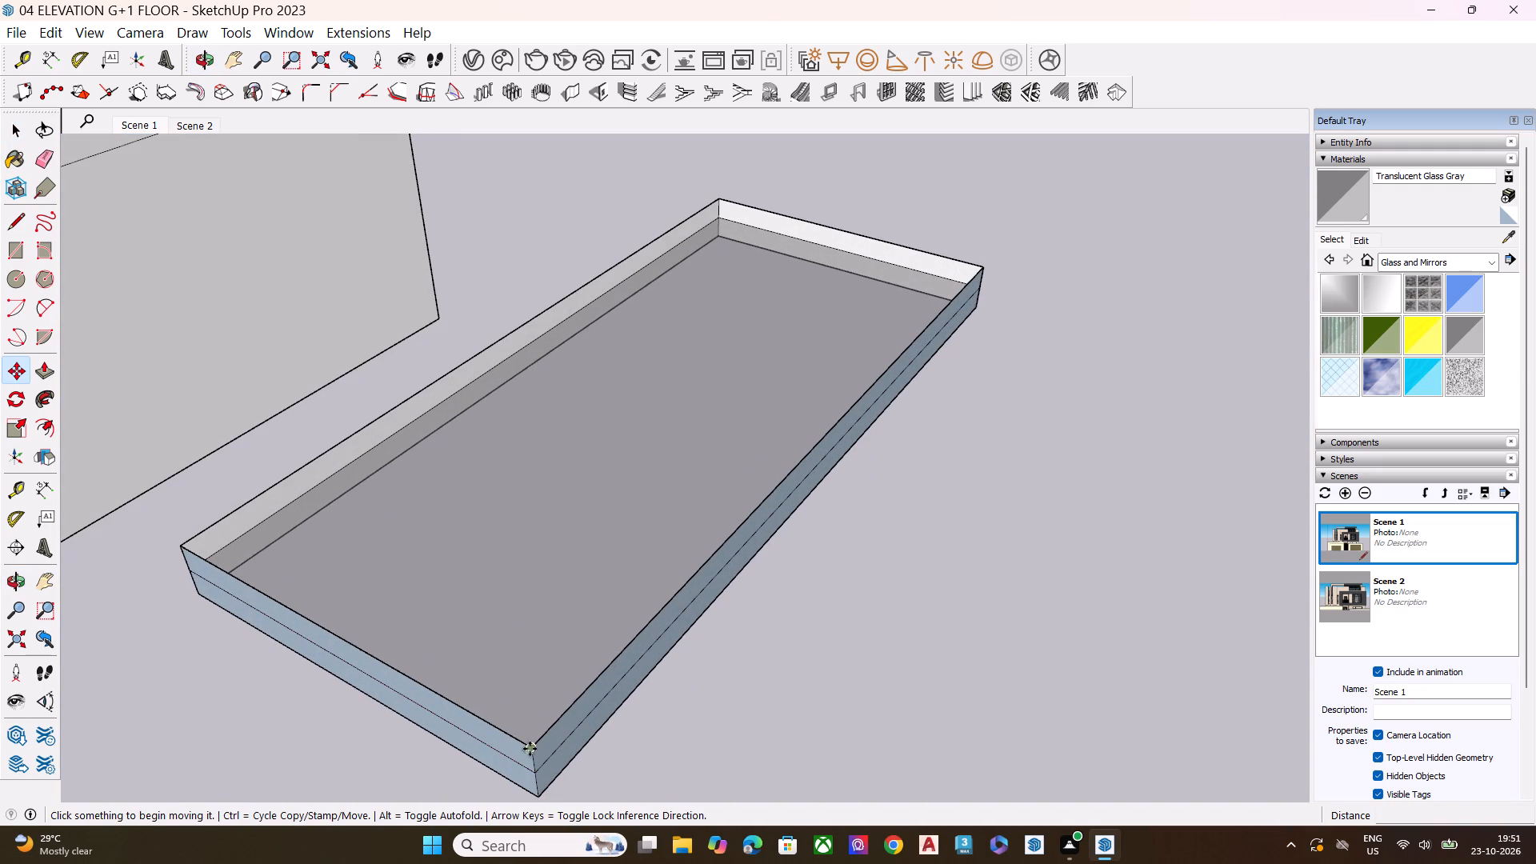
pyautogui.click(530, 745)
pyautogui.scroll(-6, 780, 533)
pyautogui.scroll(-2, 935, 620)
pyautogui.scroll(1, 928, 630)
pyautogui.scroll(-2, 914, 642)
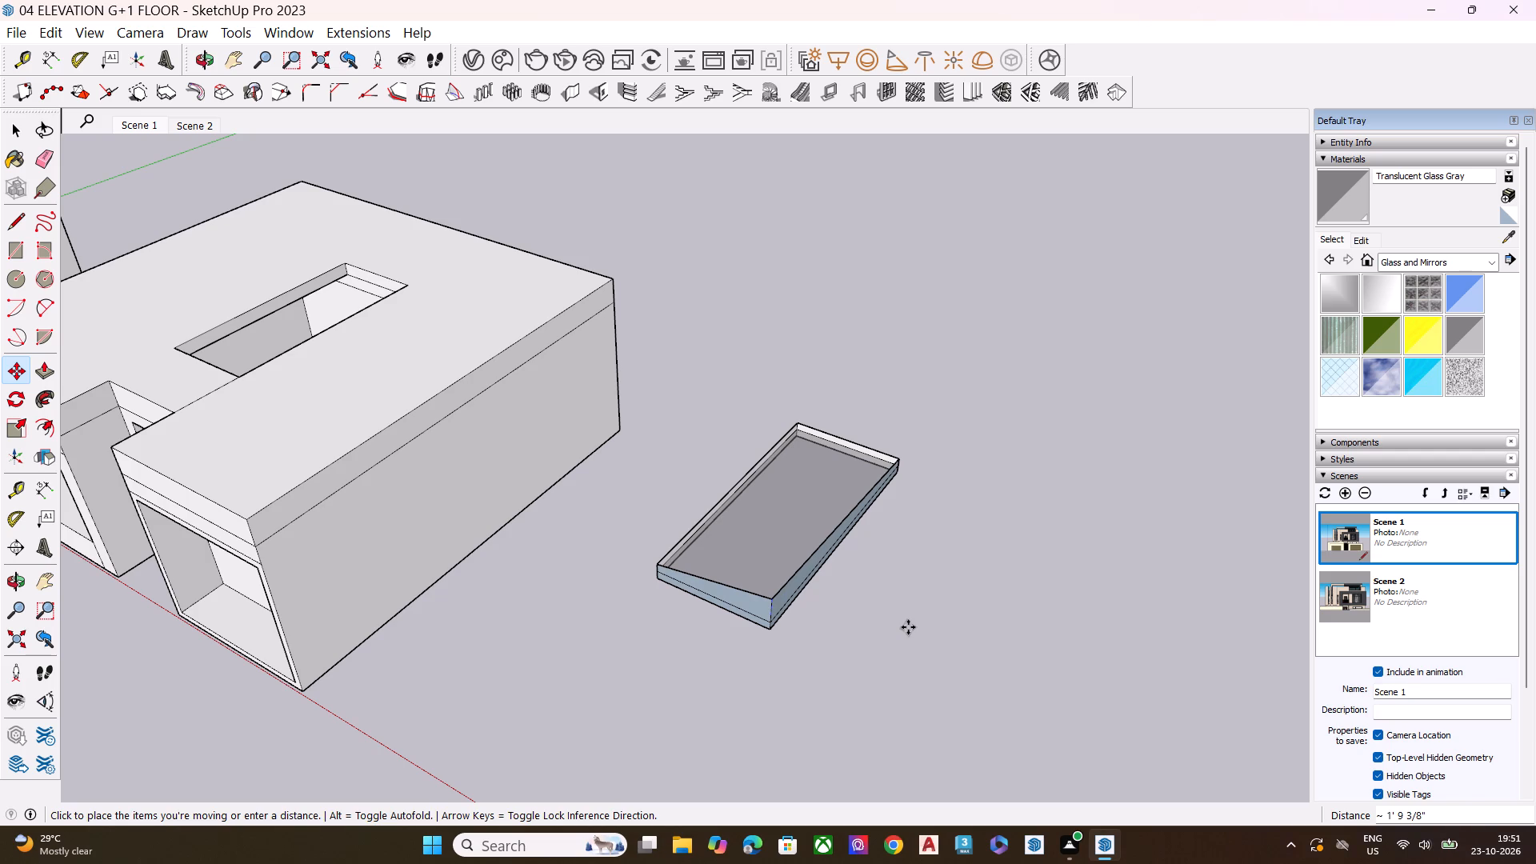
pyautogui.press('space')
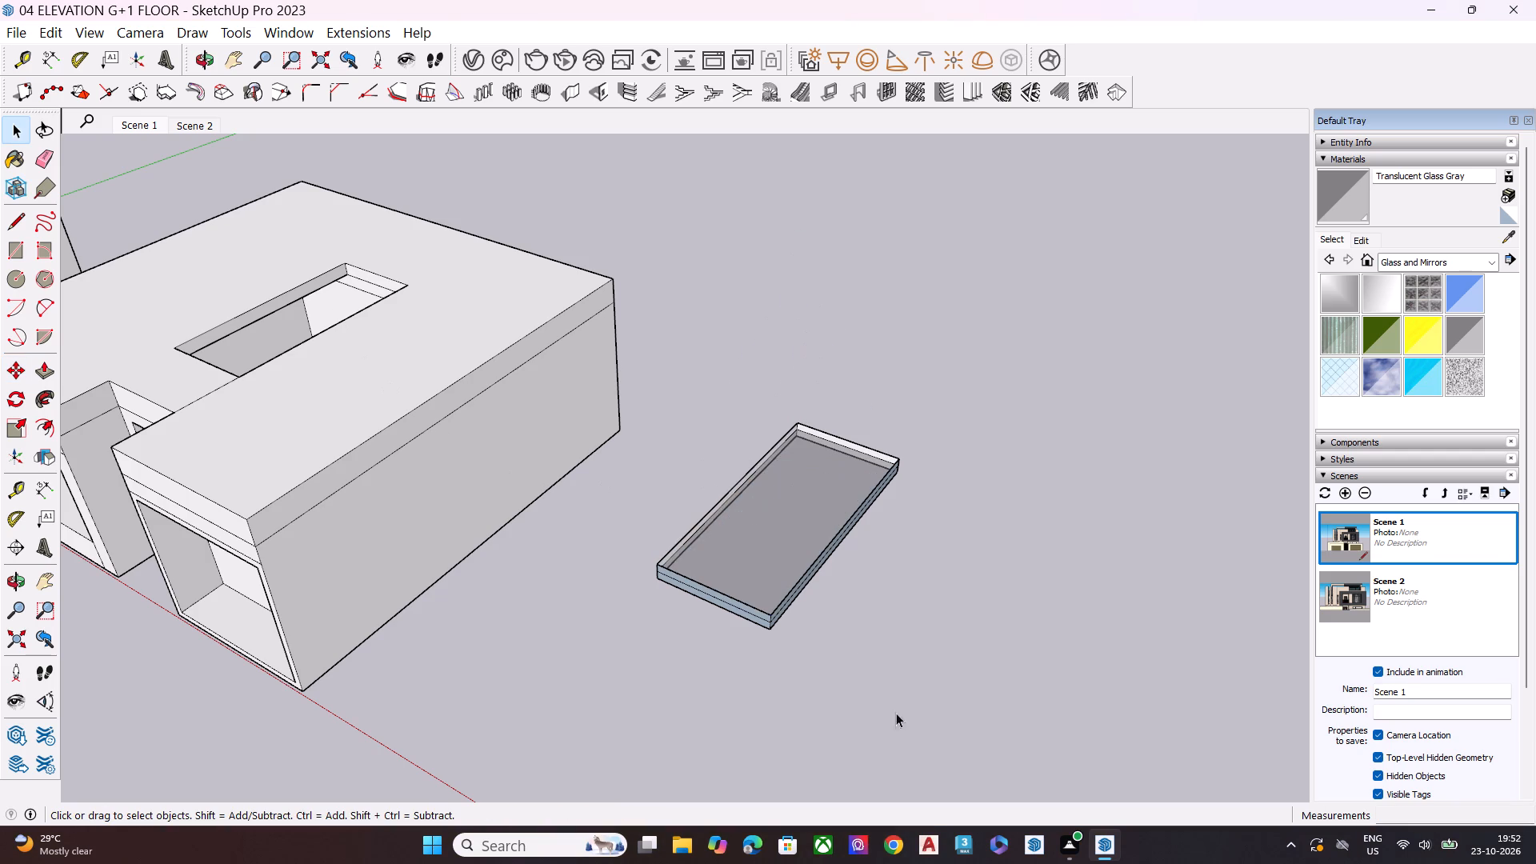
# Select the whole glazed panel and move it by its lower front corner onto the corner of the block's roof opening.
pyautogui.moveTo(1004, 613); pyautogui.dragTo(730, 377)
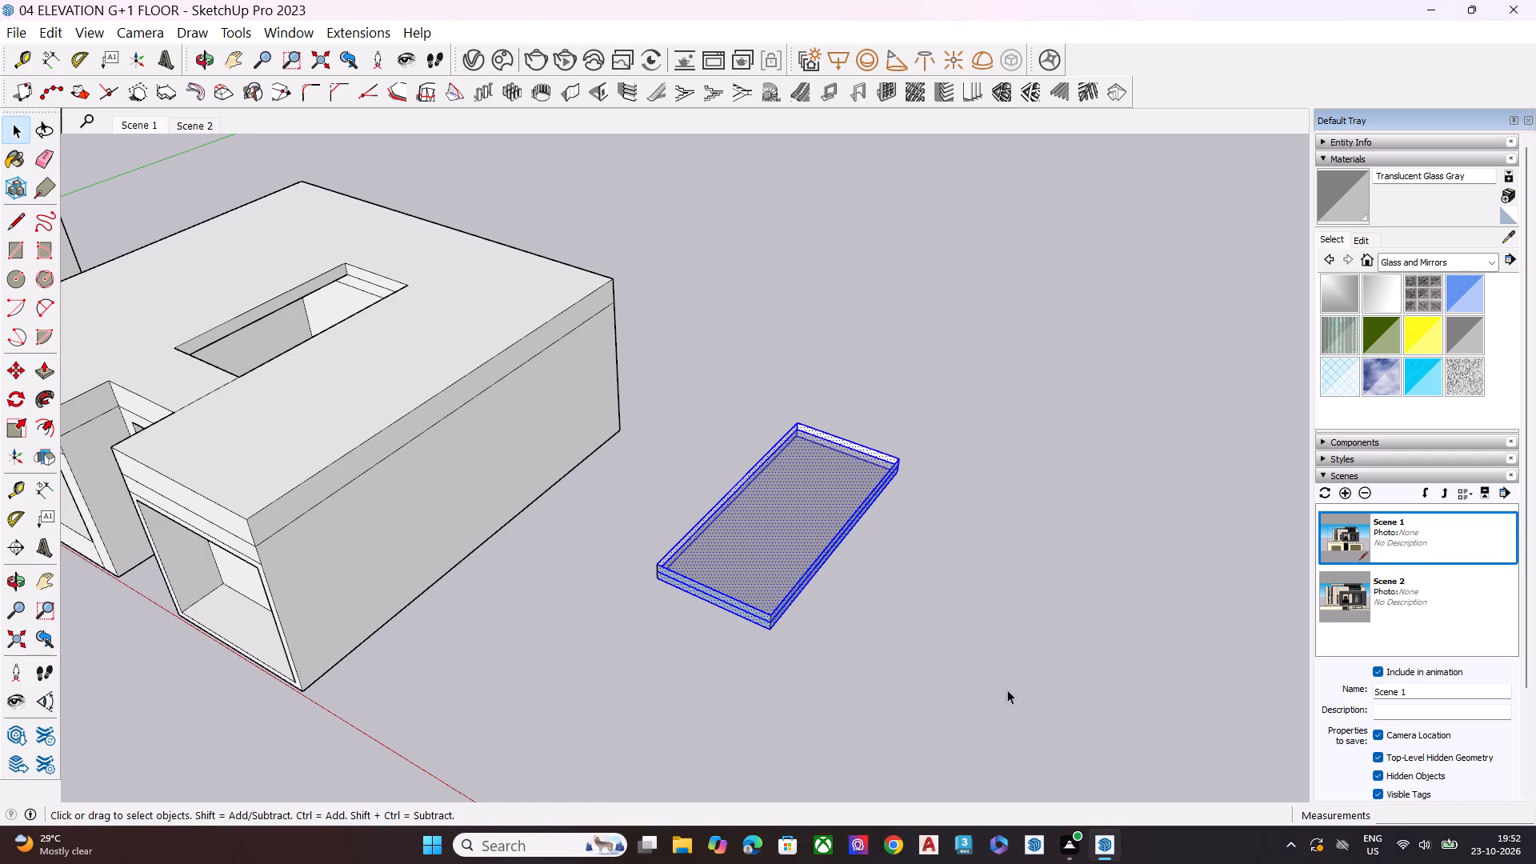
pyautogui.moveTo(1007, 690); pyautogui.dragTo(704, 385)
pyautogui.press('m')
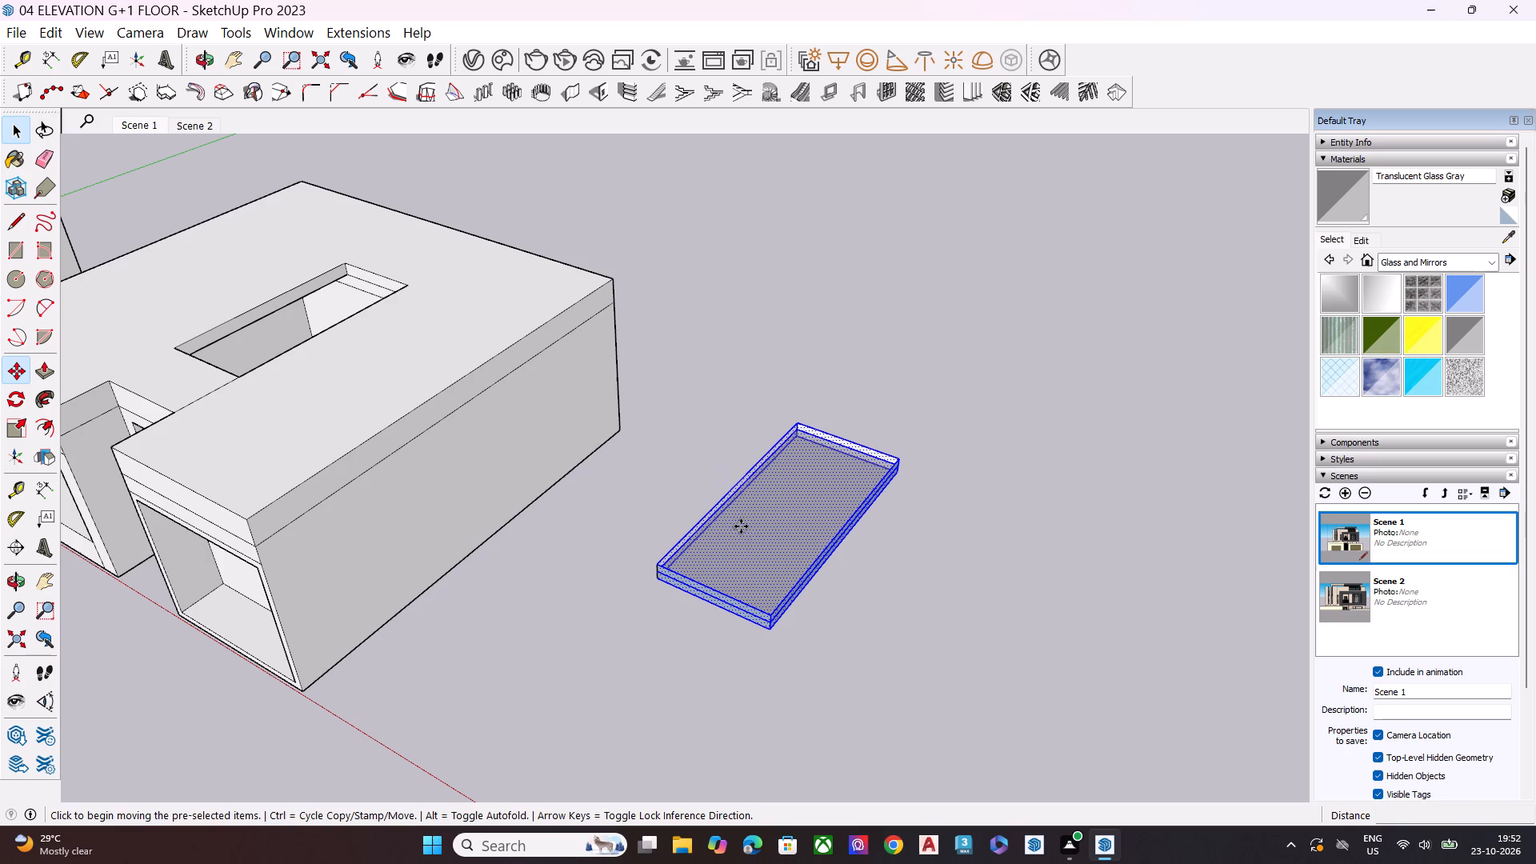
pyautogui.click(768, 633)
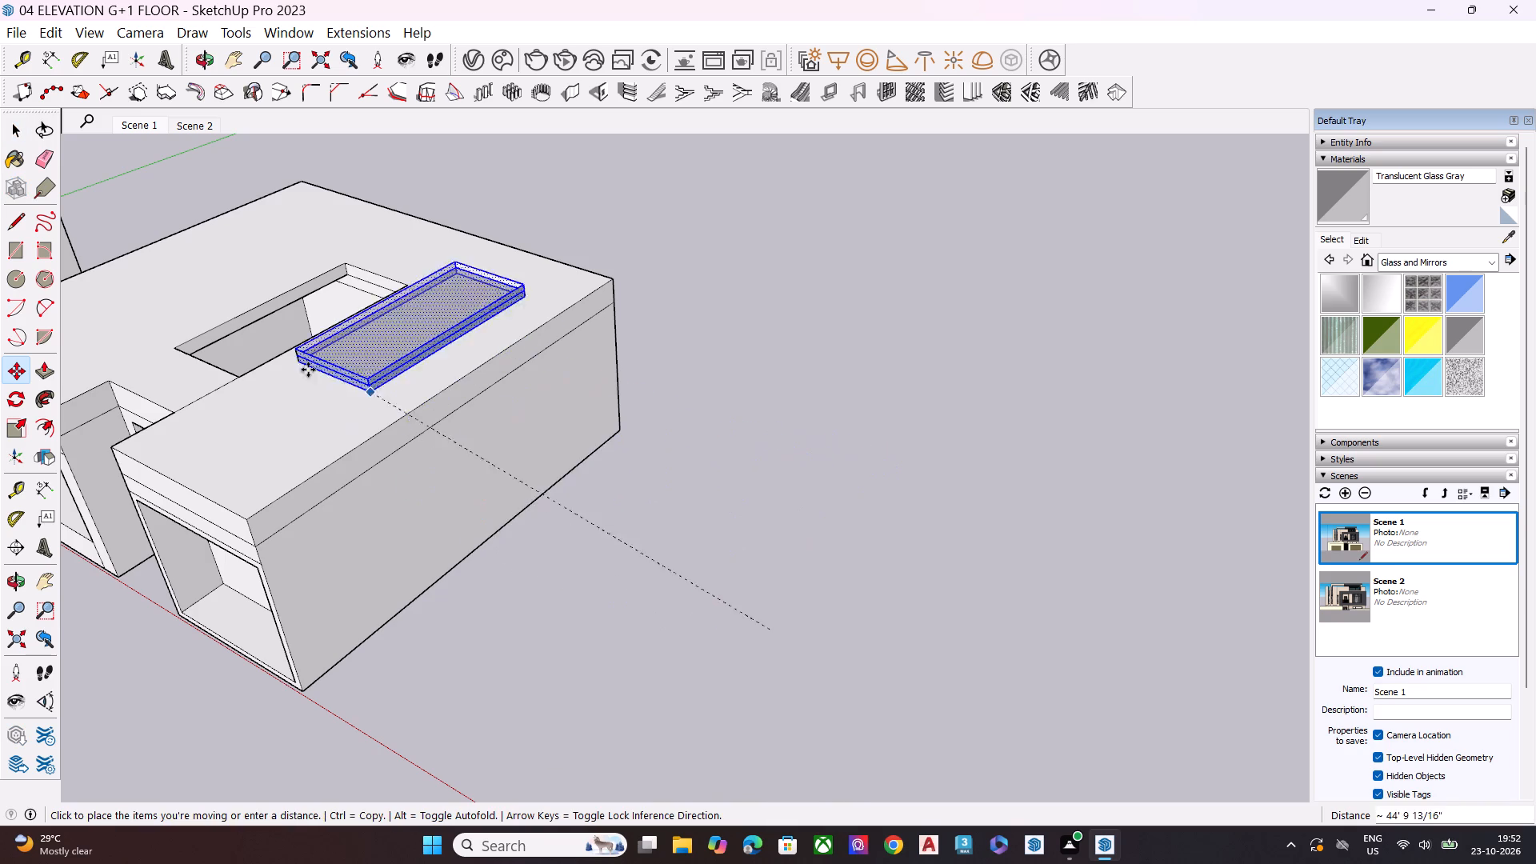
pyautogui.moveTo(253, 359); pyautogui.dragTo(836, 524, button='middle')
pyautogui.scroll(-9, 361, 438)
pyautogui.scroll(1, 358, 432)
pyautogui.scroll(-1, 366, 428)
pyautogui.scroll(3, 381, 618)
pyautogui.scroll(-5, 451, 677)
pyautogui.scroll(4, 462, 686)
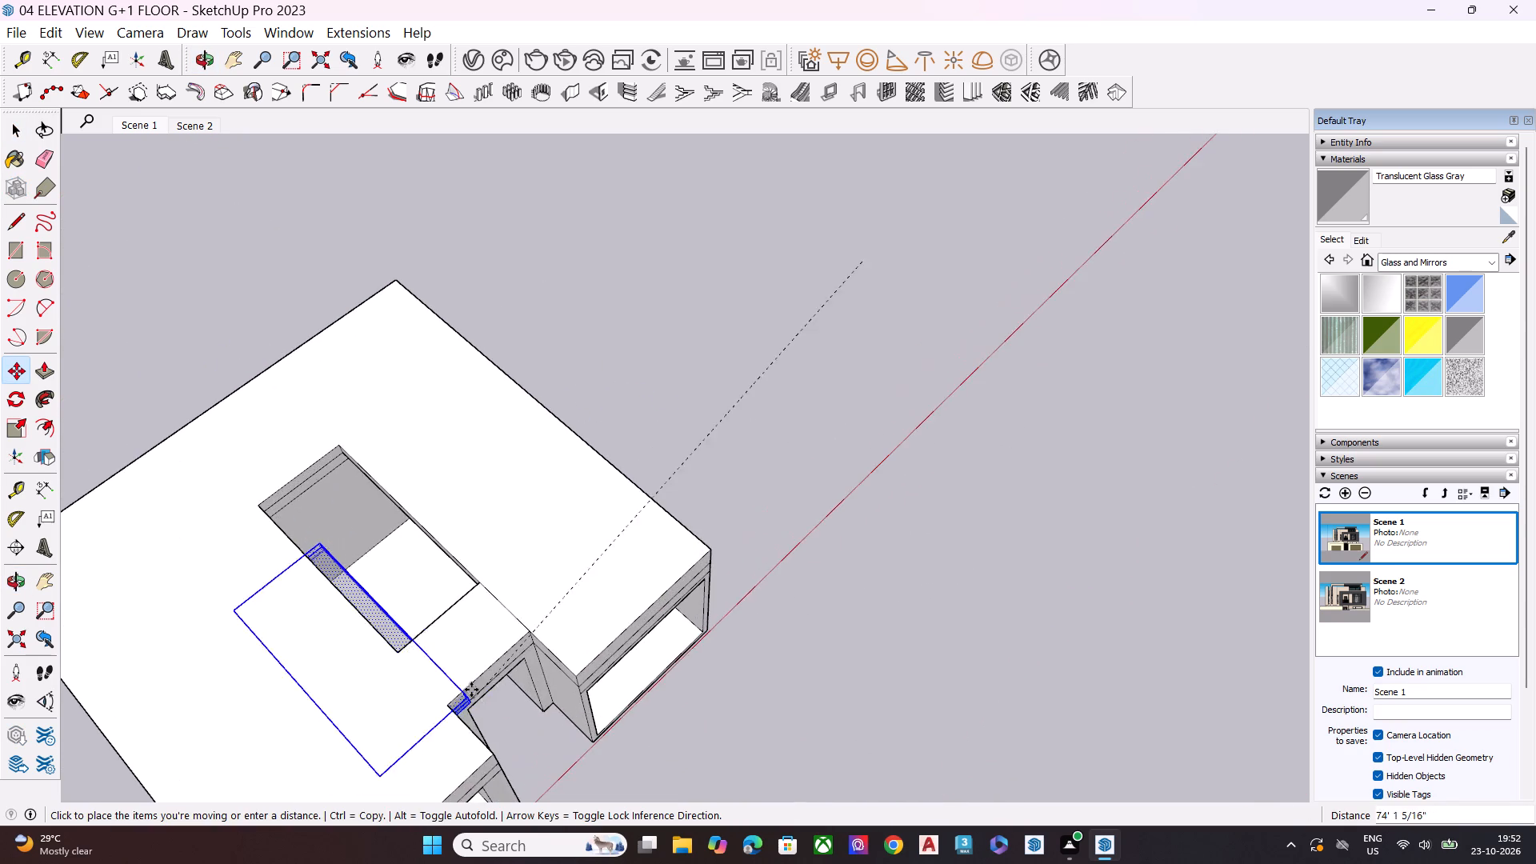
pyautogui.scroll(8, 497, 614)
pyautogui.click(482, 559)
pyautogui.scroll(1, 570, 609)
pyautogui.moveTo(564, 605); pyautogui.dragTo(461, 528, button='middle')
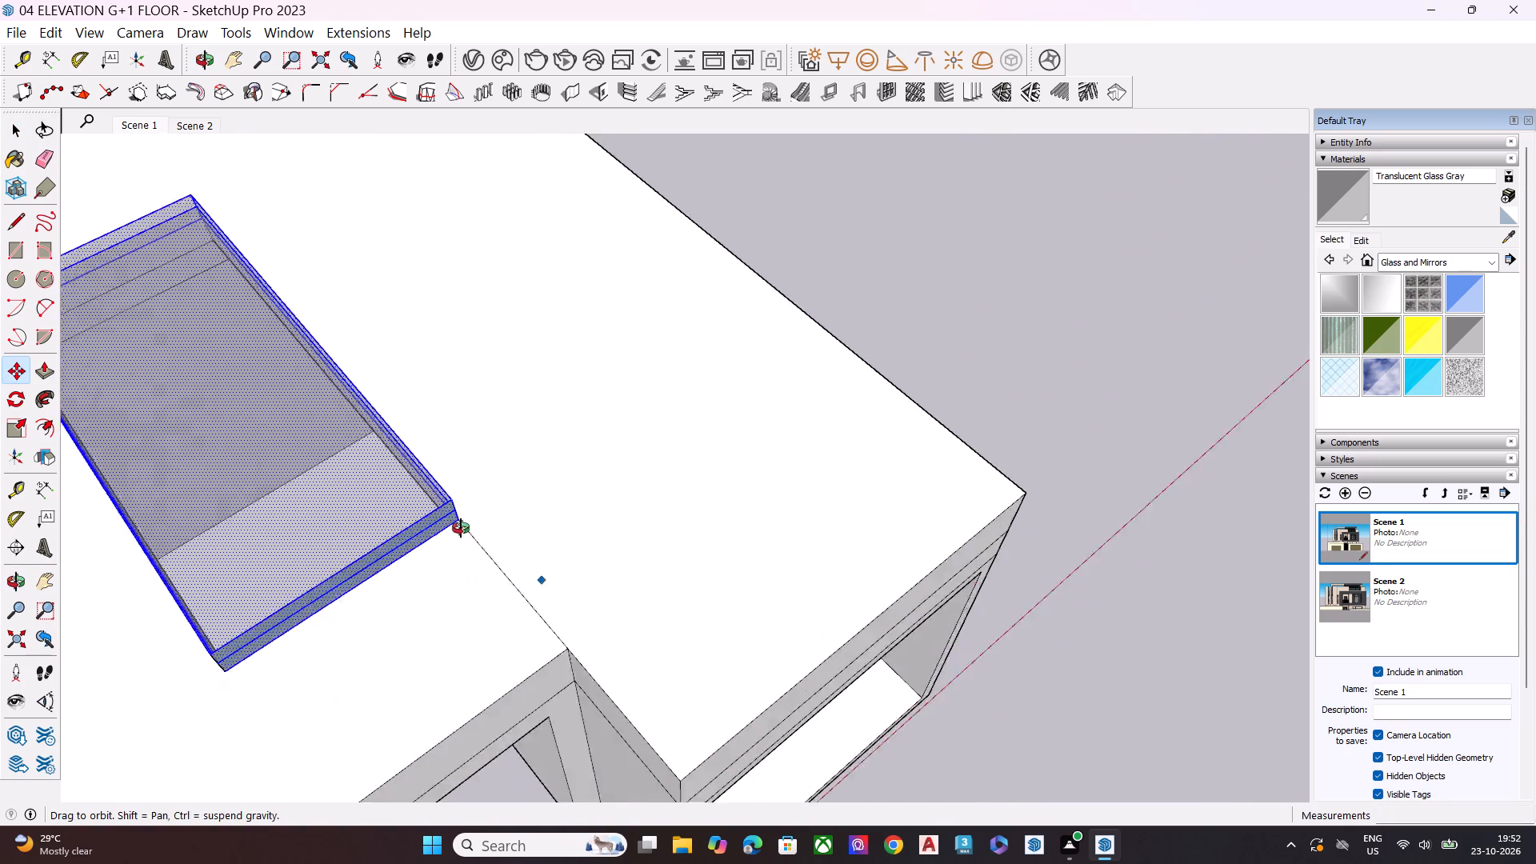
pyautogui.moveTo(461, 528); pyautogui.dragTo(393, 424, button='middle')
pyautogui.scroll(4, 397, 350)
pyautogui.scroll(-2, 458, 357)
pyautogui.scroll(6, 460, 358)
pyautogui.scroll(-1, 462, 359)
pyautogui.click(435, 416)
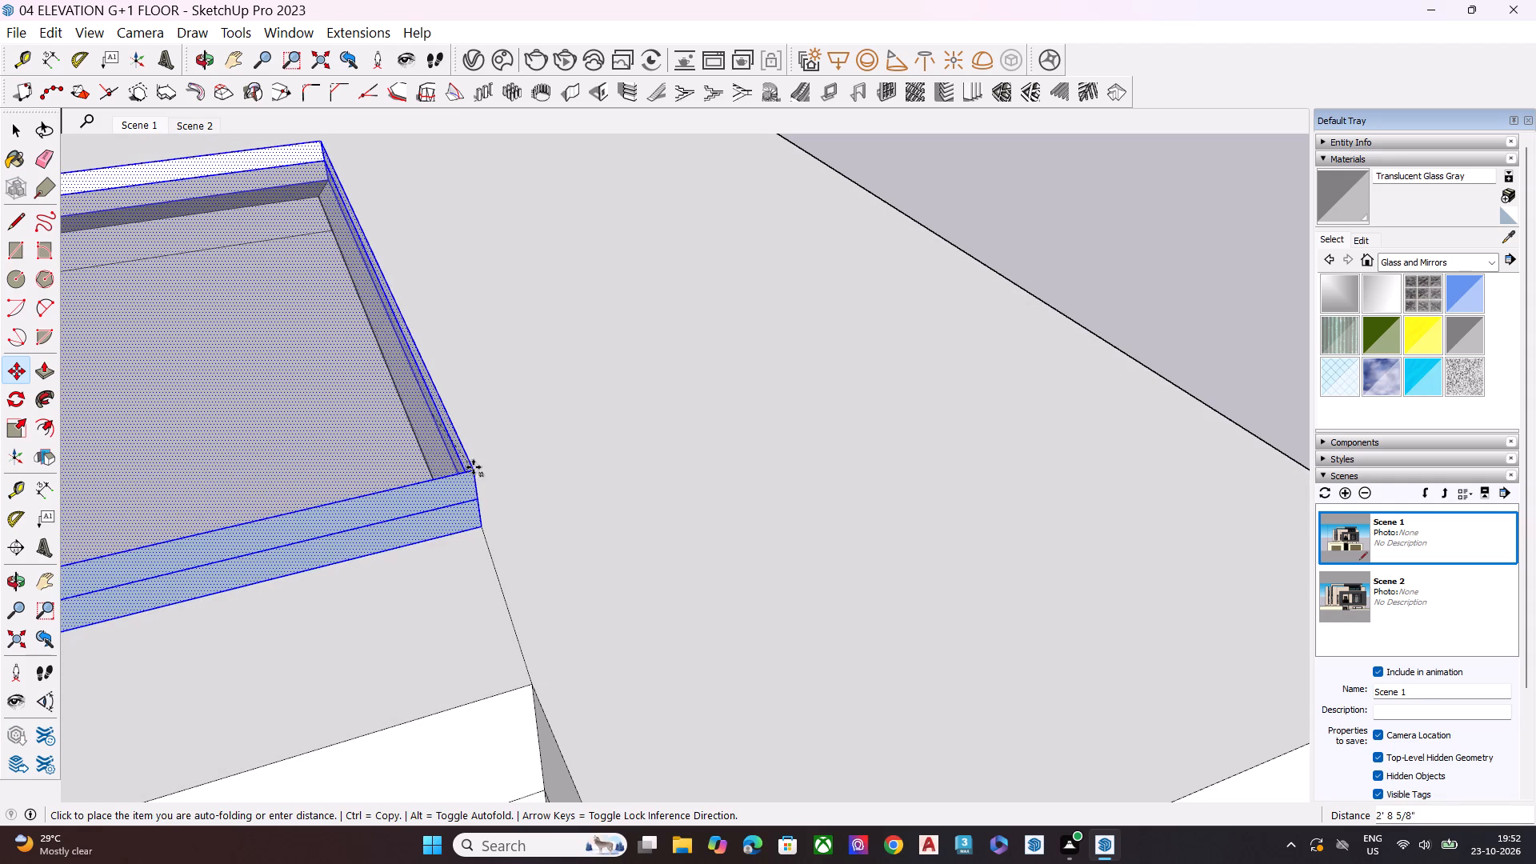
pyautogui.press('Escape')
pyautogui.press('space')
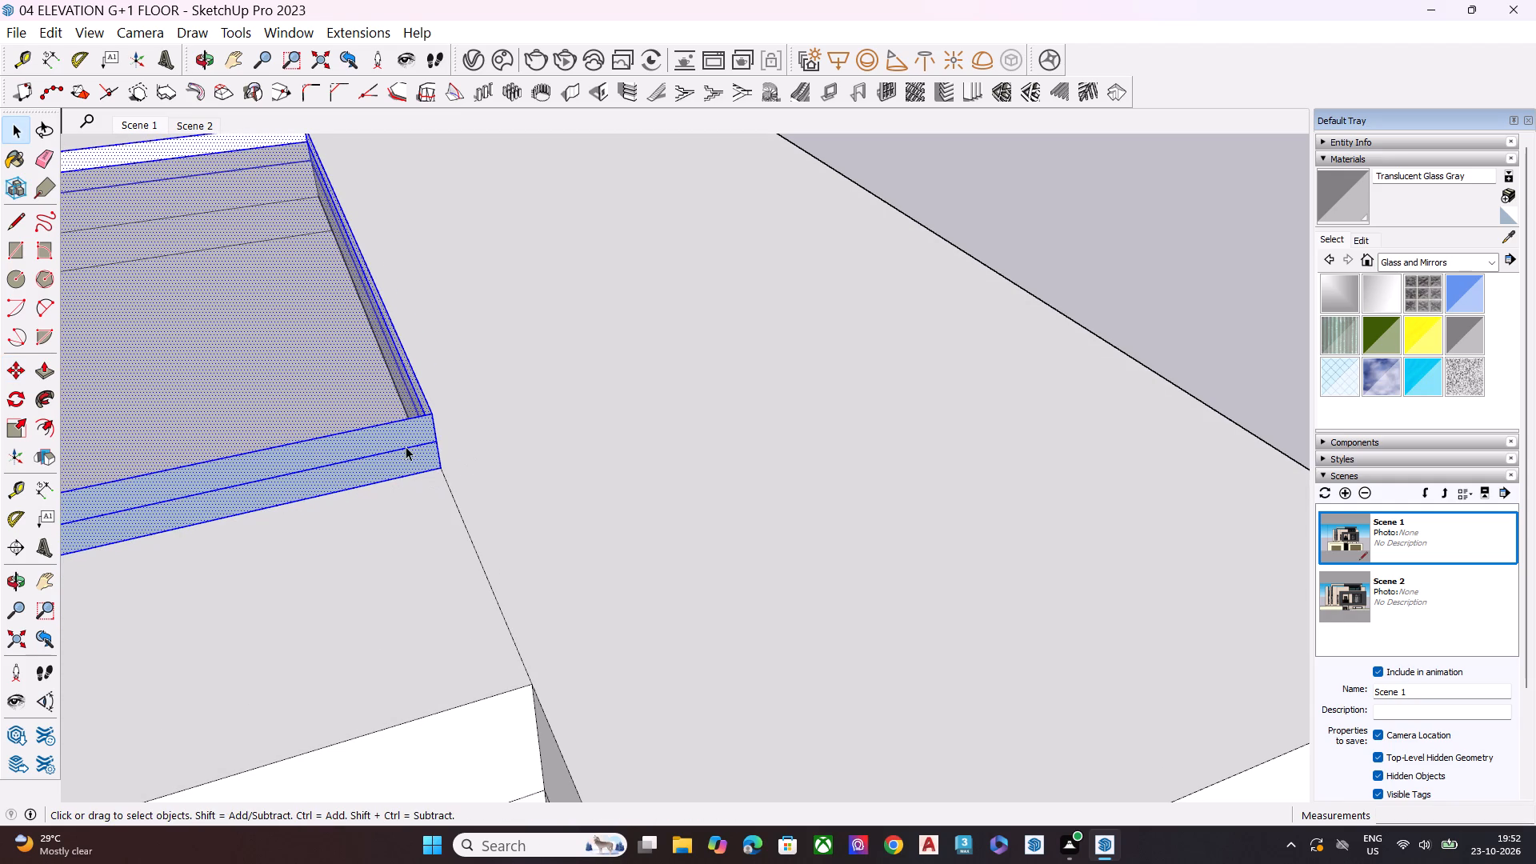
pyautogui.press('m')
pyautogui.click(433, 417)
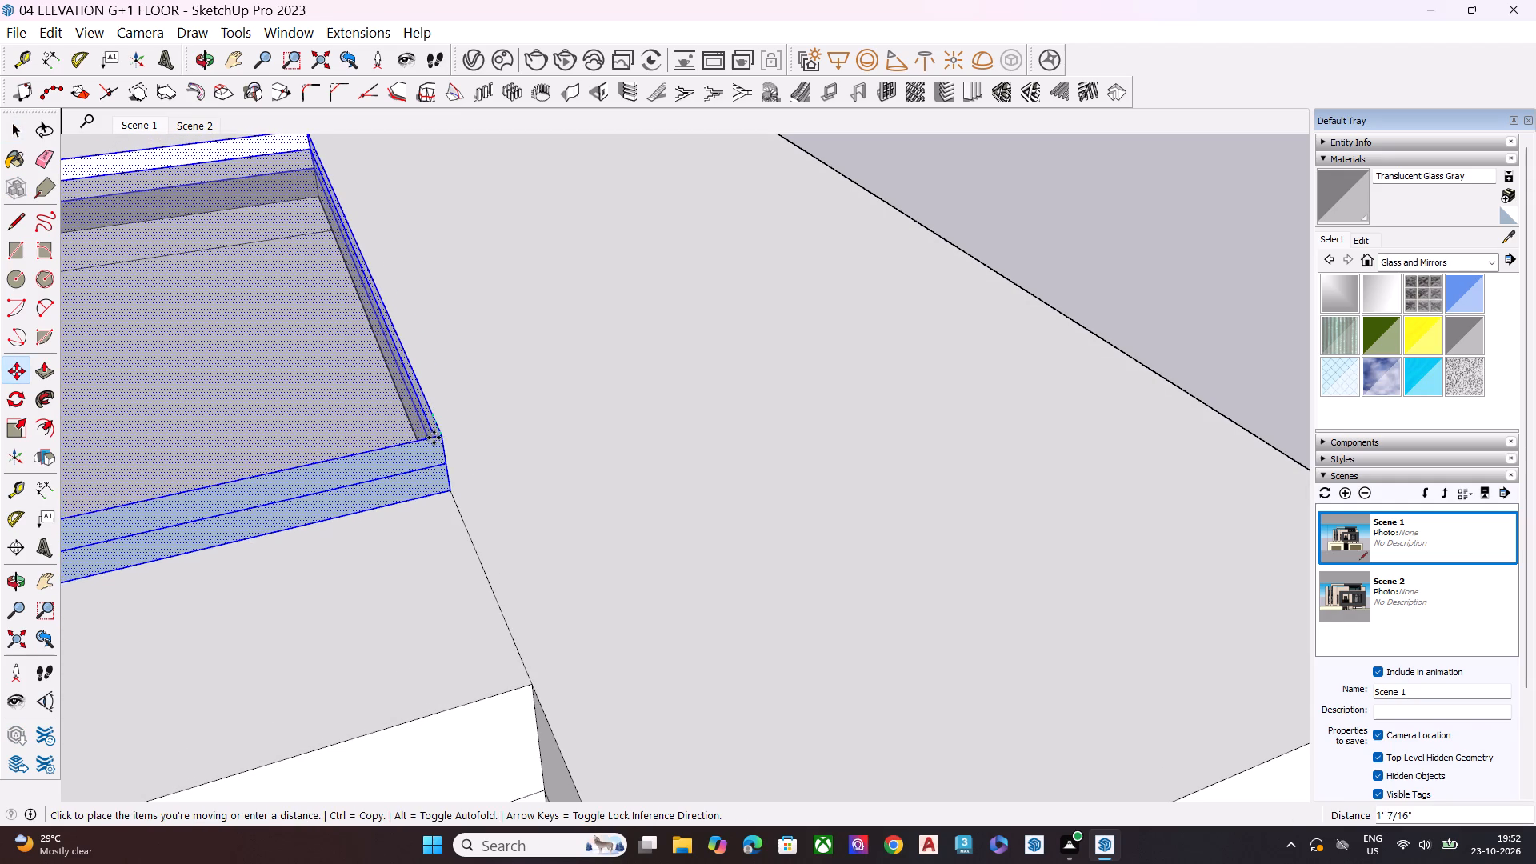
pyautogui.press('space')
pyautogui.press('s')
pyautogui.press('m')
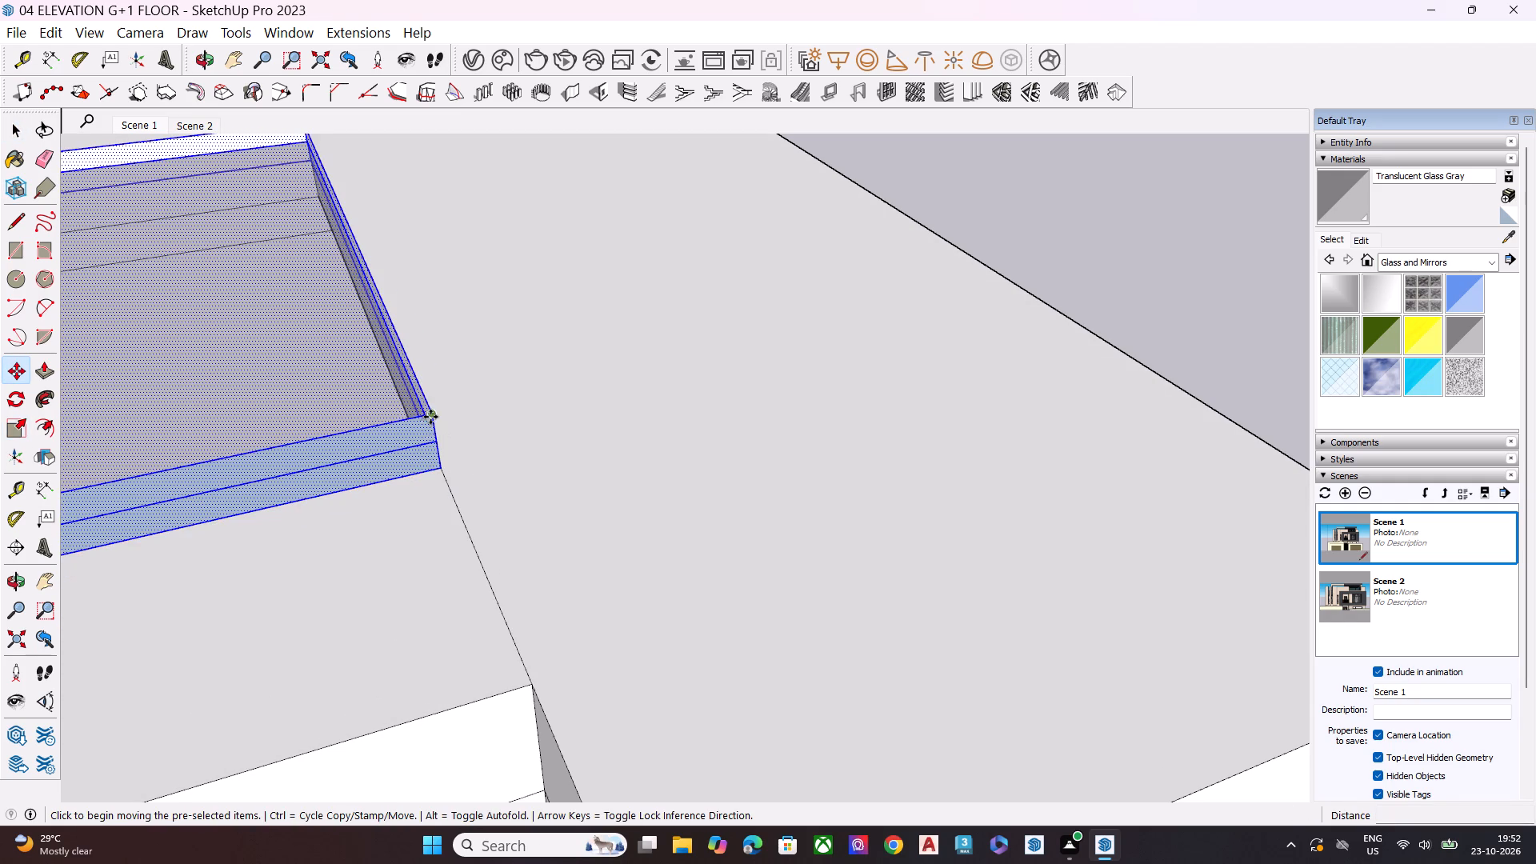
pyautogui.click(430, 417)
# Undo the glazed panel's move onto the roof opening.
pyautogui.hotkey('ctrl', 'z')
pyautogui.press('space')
# Select the whole glazed panel, move it by its front corner onto the corner of the block's roof opening, and clear the selection.
pyautogui.scroll(-6, 425, 444)
pyautogui.scroll(1, 470, 465)
pyautogui.scroll(-7, 474, 466)
pyautogui.scroll(1, 510, 498)
pyautogui.scroll(-1, 500, 498)
pyautogui.scroll(2, 500, 498)
pyautogui.scroll(-3, 500, 498)
pyautogui.moveTo(1134, 532); pyautogui.dragTo(970, 556, button='middle')
pyautogui.scroll(-7, 670, 400)
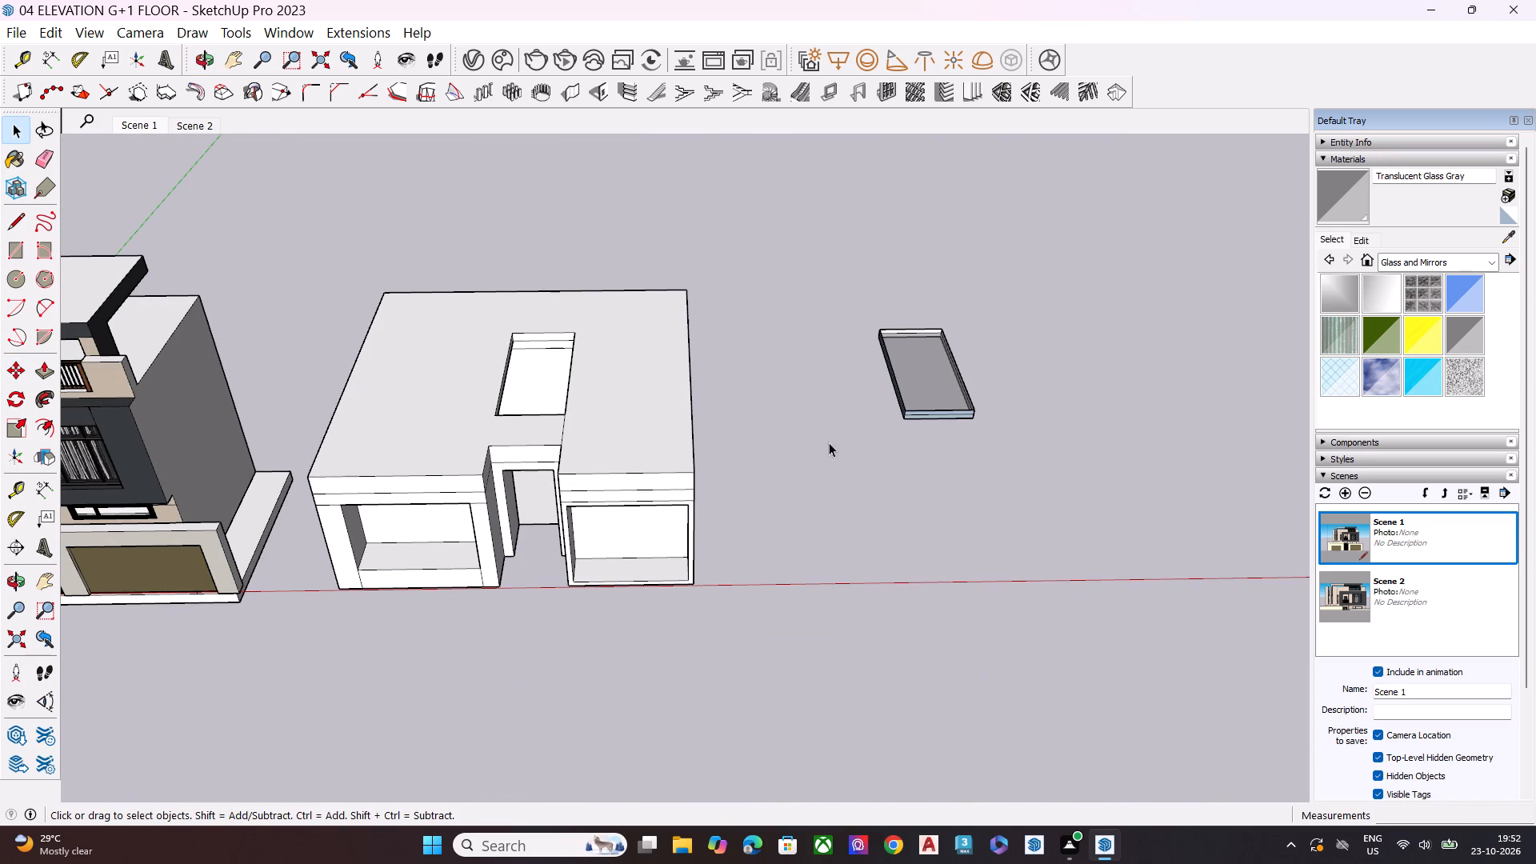
pyautogui.moveTo(1050, 478); pyautogui.dragTo(848, 285)
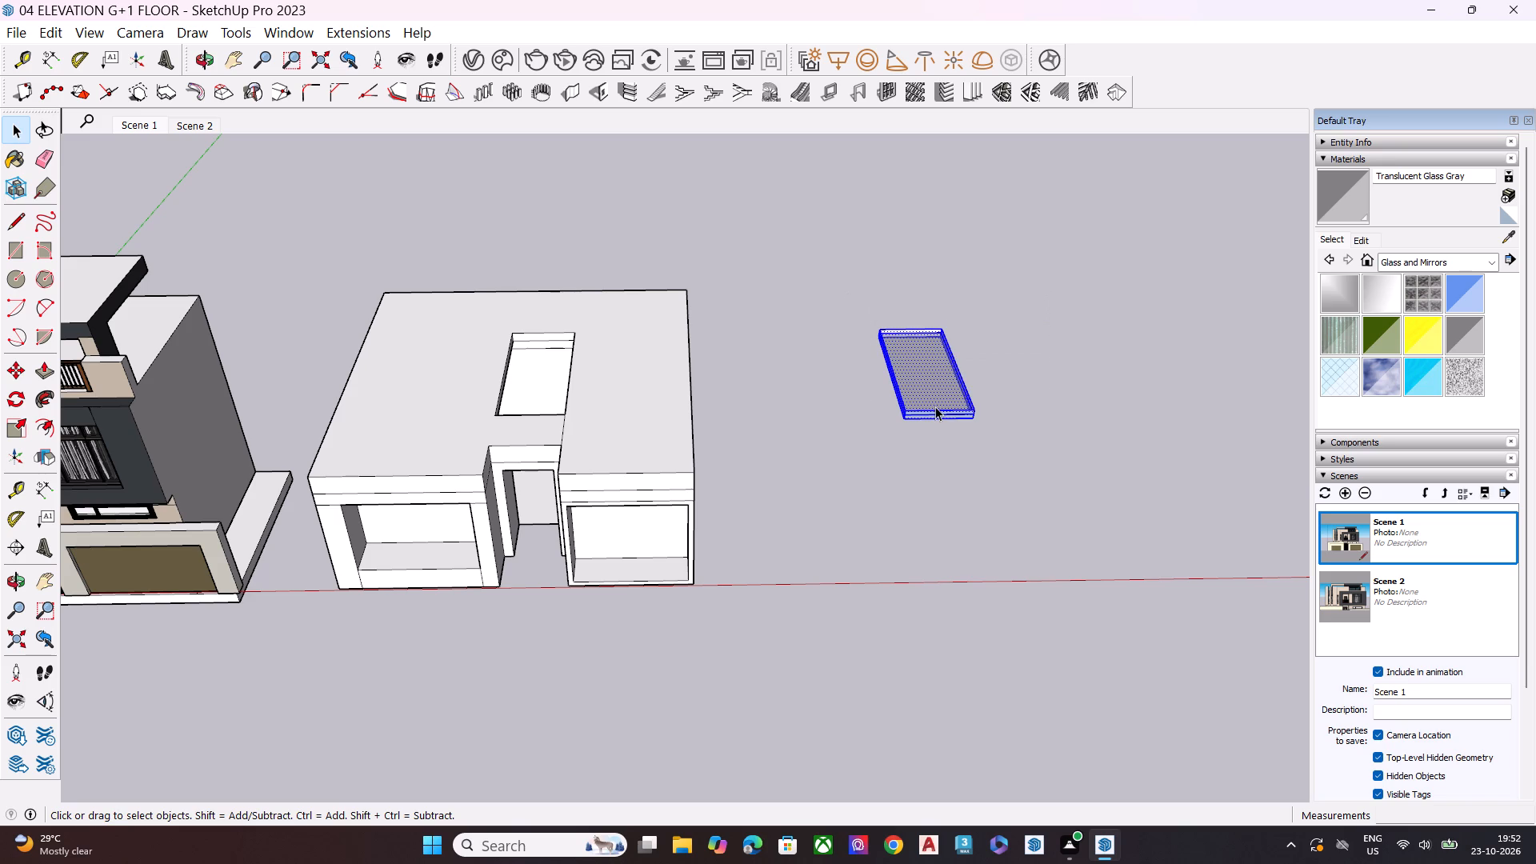
pyautogui.press('m')
pyautogui.click(974, 406)
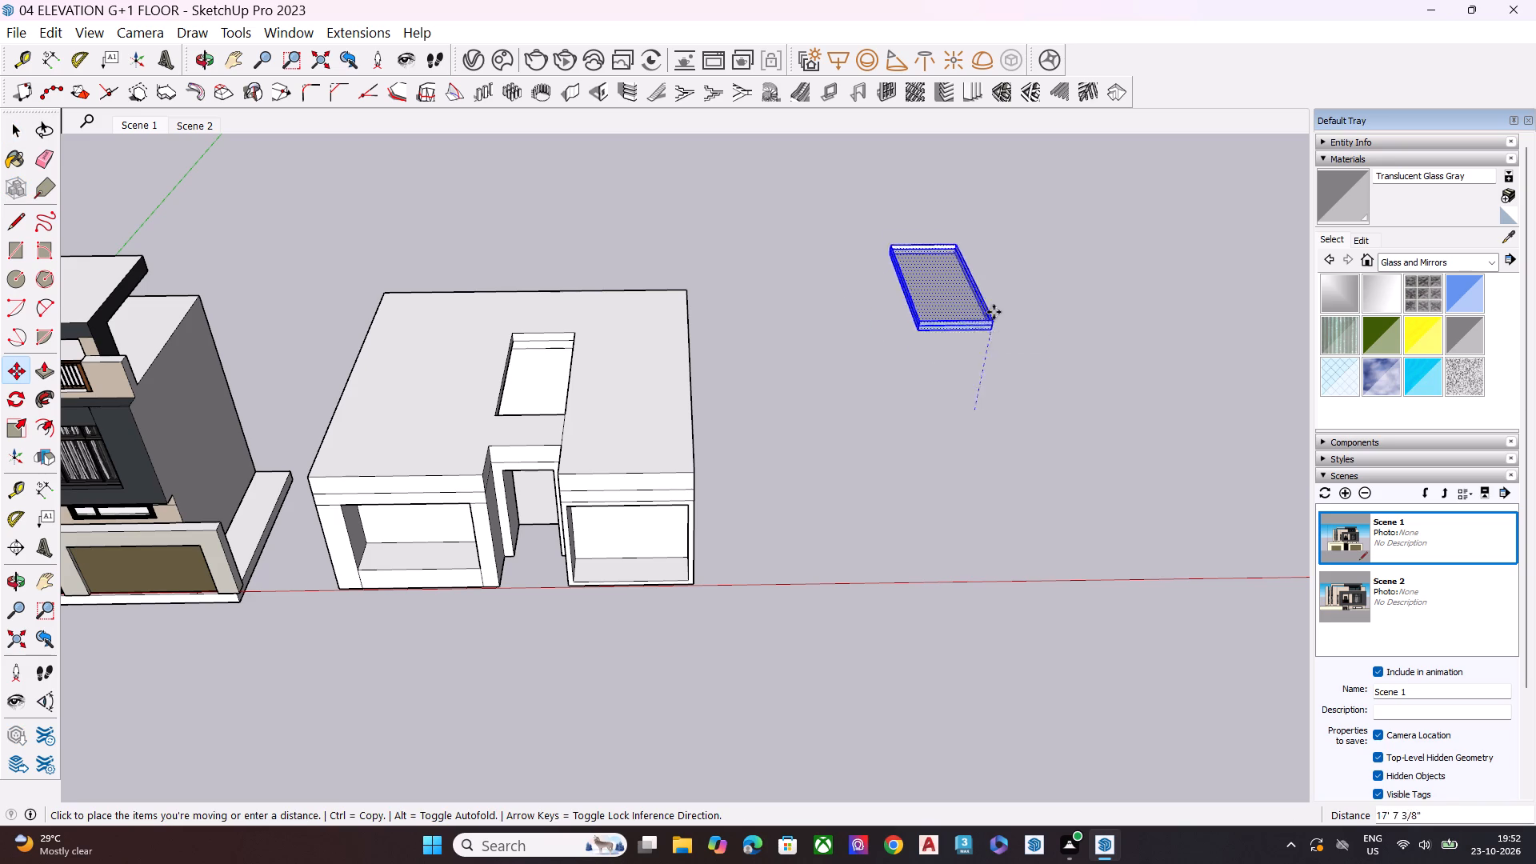
pyautogui.scroll(-6, 1045, 369)
pyautogui.scroll(-5, 1157, 402)
pyautogui.scroll(1, 762, 378)
pyautogui.scroll(-3, 762, 378)
pyautogui.scroll(2, 762, 378)
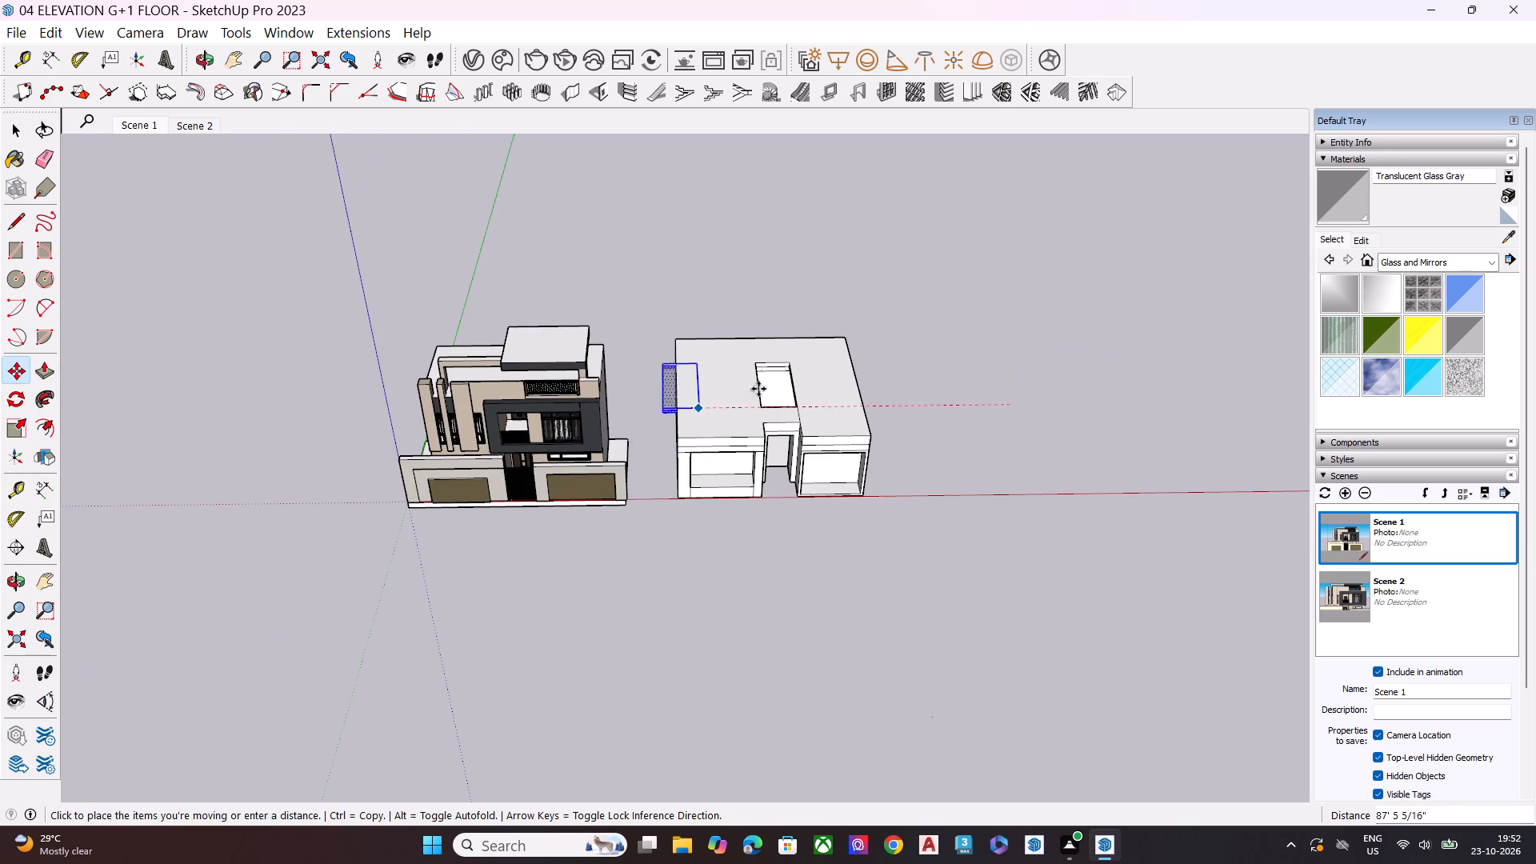
pyautogui.scroll(19, 758, 389)
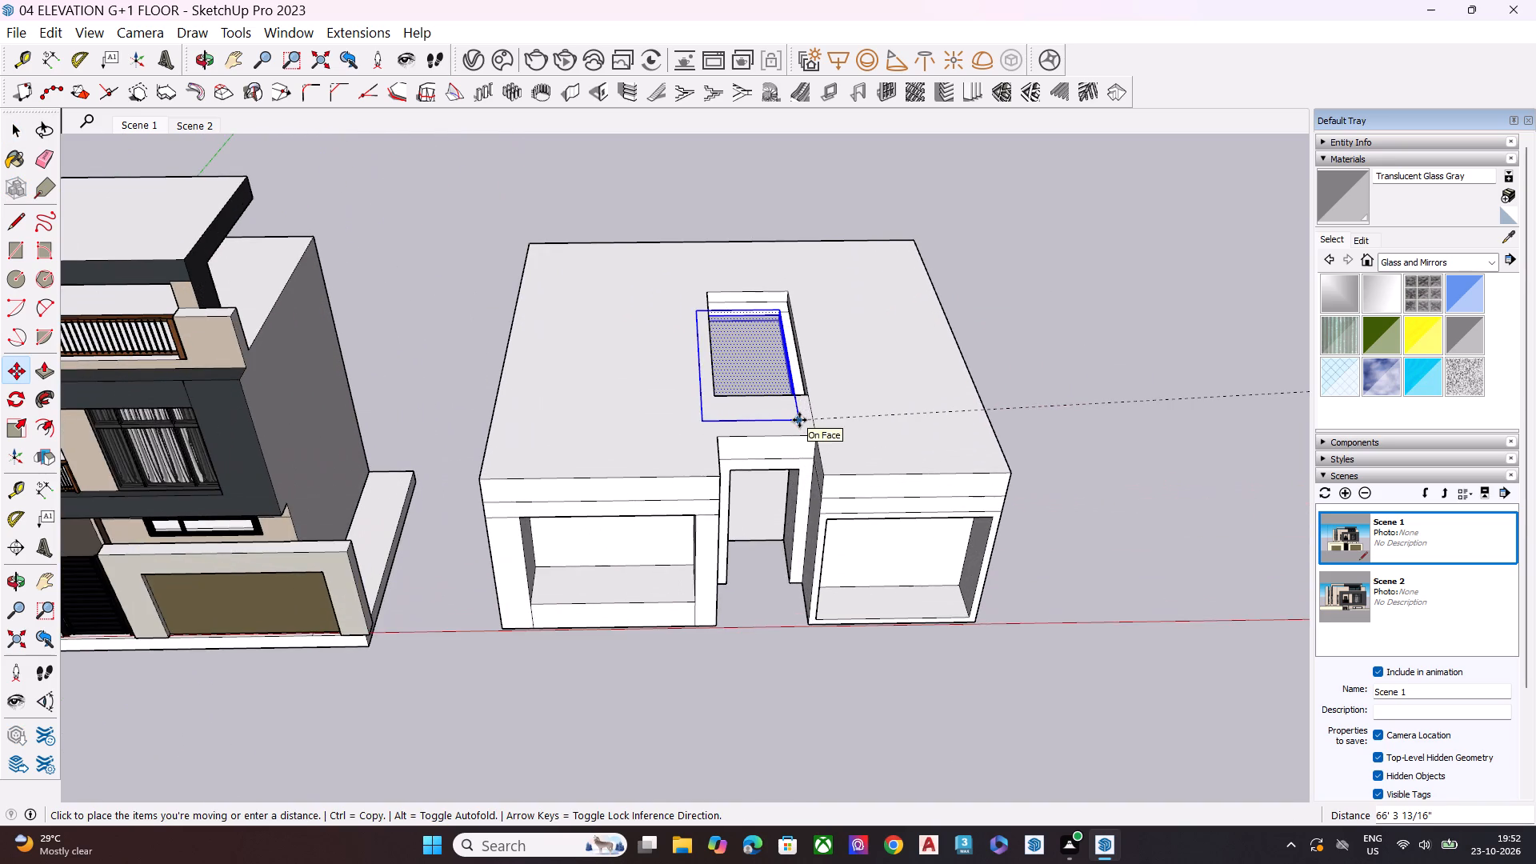
pyautogui.scroll(11, 798, 418)
pyautogui.scroll(-1, 821, 380)
pyautogui.scroll(8, 821, 380)
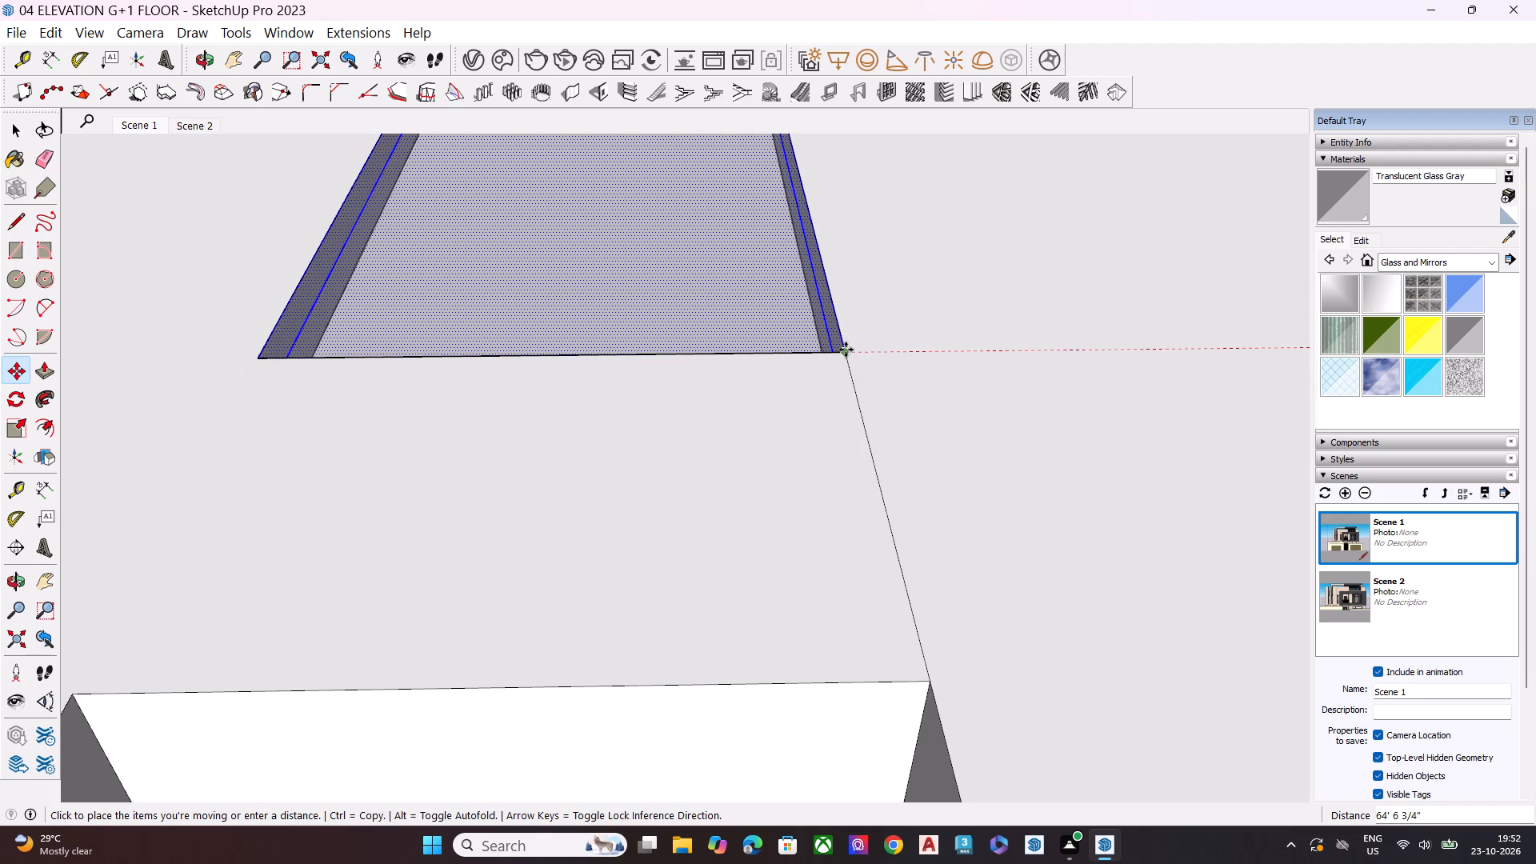
pyautogui.click(846, 350)
pyautogui.press('space')
pyautogui.scroll(-9, 689, 366)
pyautogui.scroll(1, 692, 376)
pyautogui.scroll(-2, 720, 386)
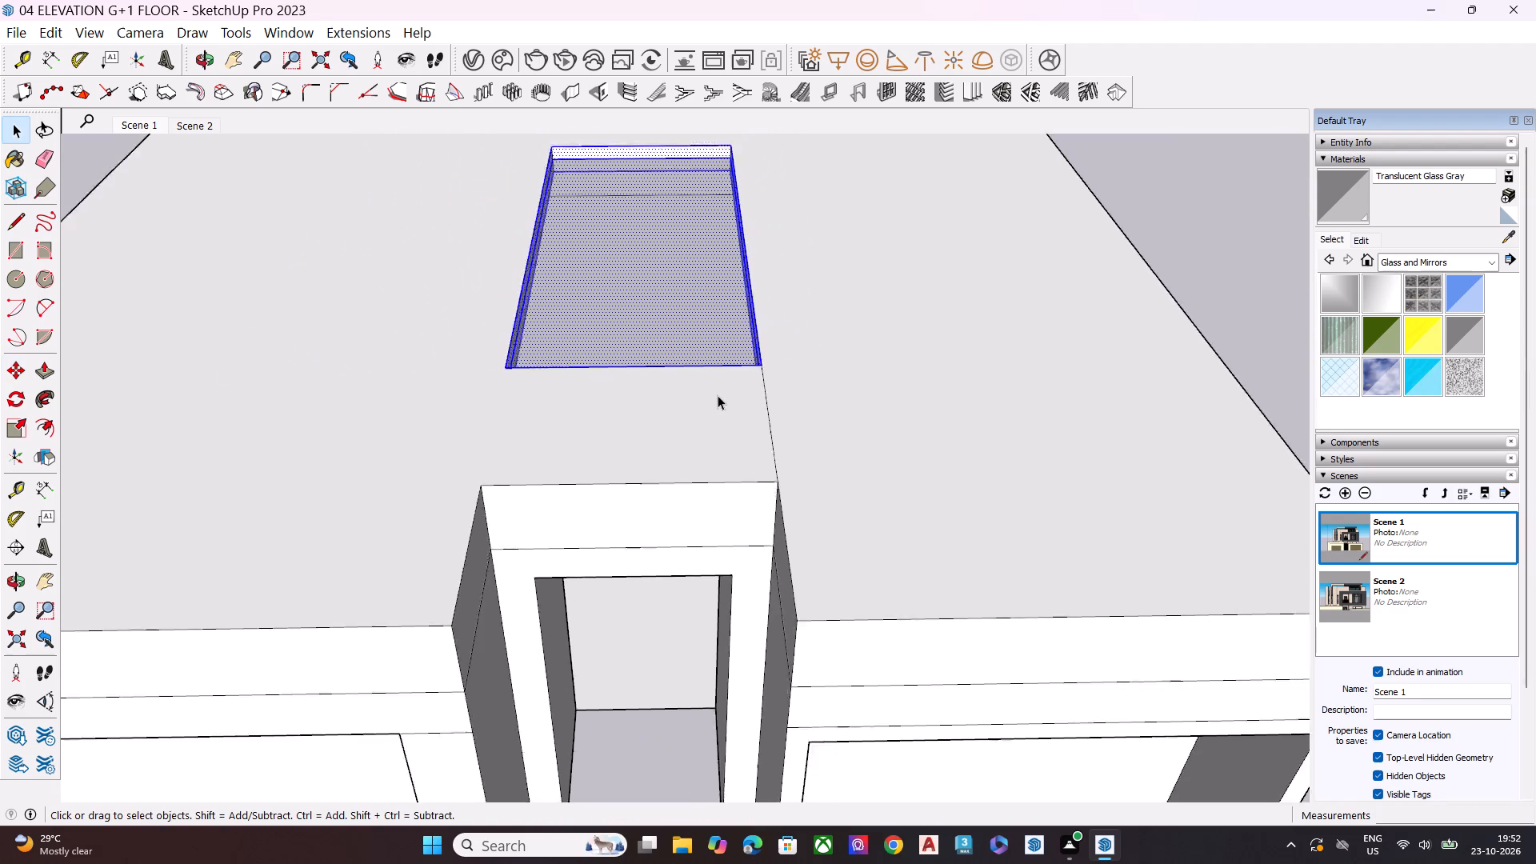
pyautogui.scroll(-2, 718, 395)
pyautogui.scroll(1, 718, 396)
pyautogui.scroll(-7, 718, 396)
pyautogui.click(1028, 398)
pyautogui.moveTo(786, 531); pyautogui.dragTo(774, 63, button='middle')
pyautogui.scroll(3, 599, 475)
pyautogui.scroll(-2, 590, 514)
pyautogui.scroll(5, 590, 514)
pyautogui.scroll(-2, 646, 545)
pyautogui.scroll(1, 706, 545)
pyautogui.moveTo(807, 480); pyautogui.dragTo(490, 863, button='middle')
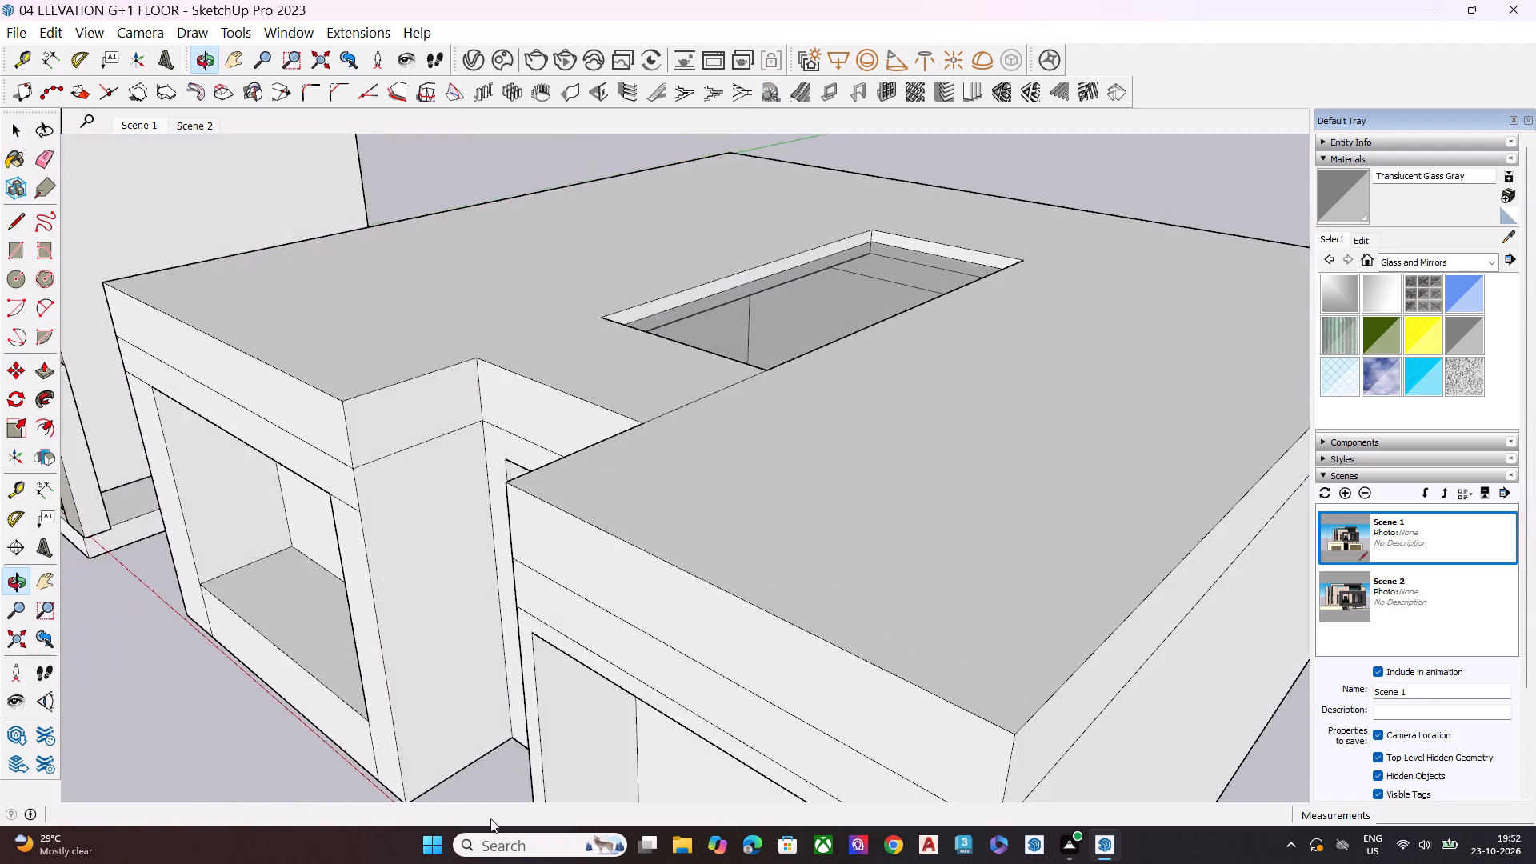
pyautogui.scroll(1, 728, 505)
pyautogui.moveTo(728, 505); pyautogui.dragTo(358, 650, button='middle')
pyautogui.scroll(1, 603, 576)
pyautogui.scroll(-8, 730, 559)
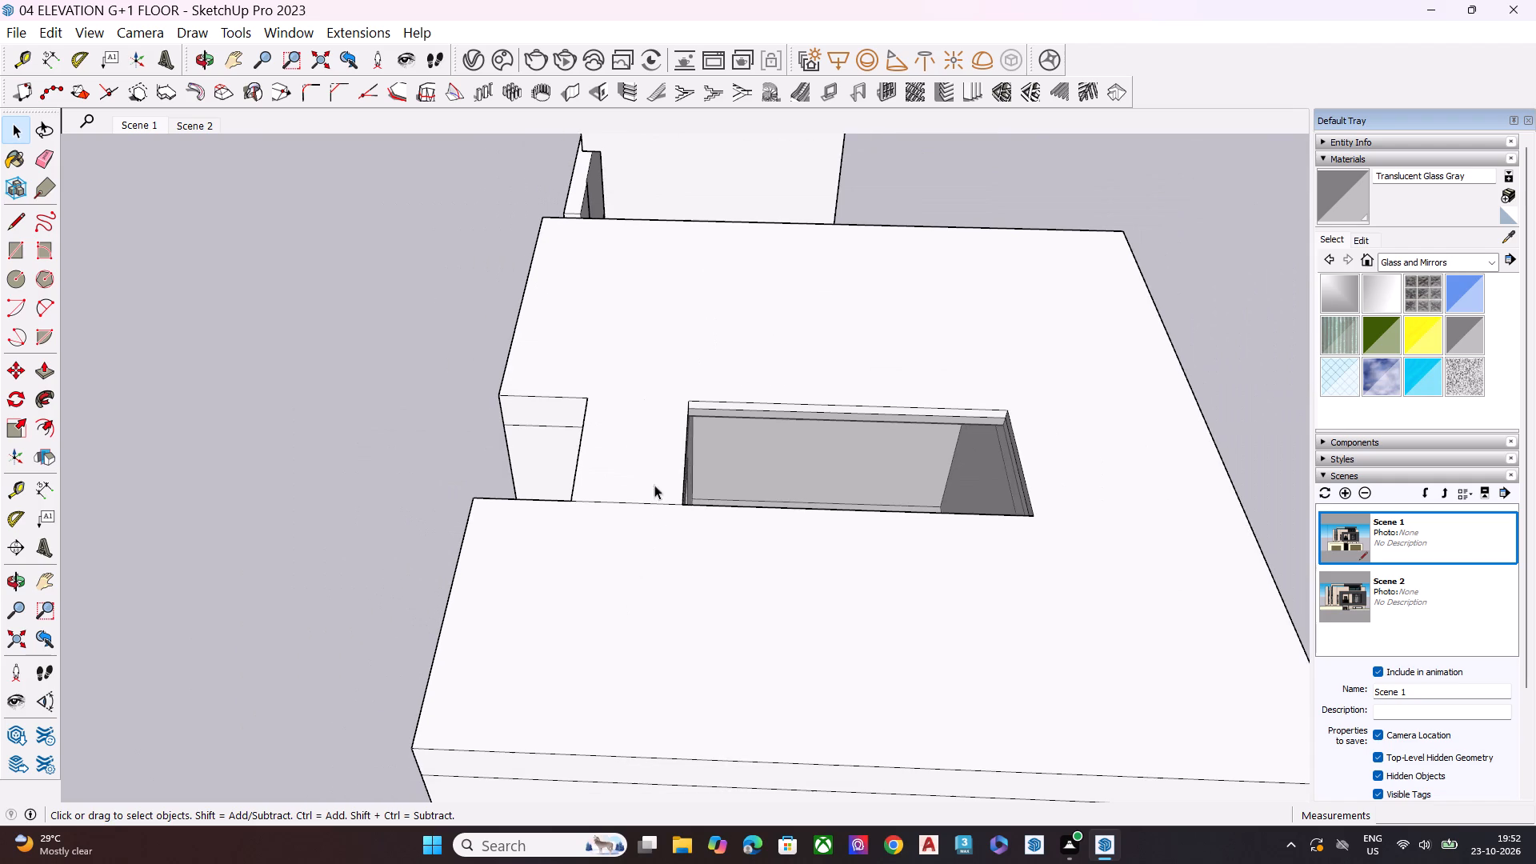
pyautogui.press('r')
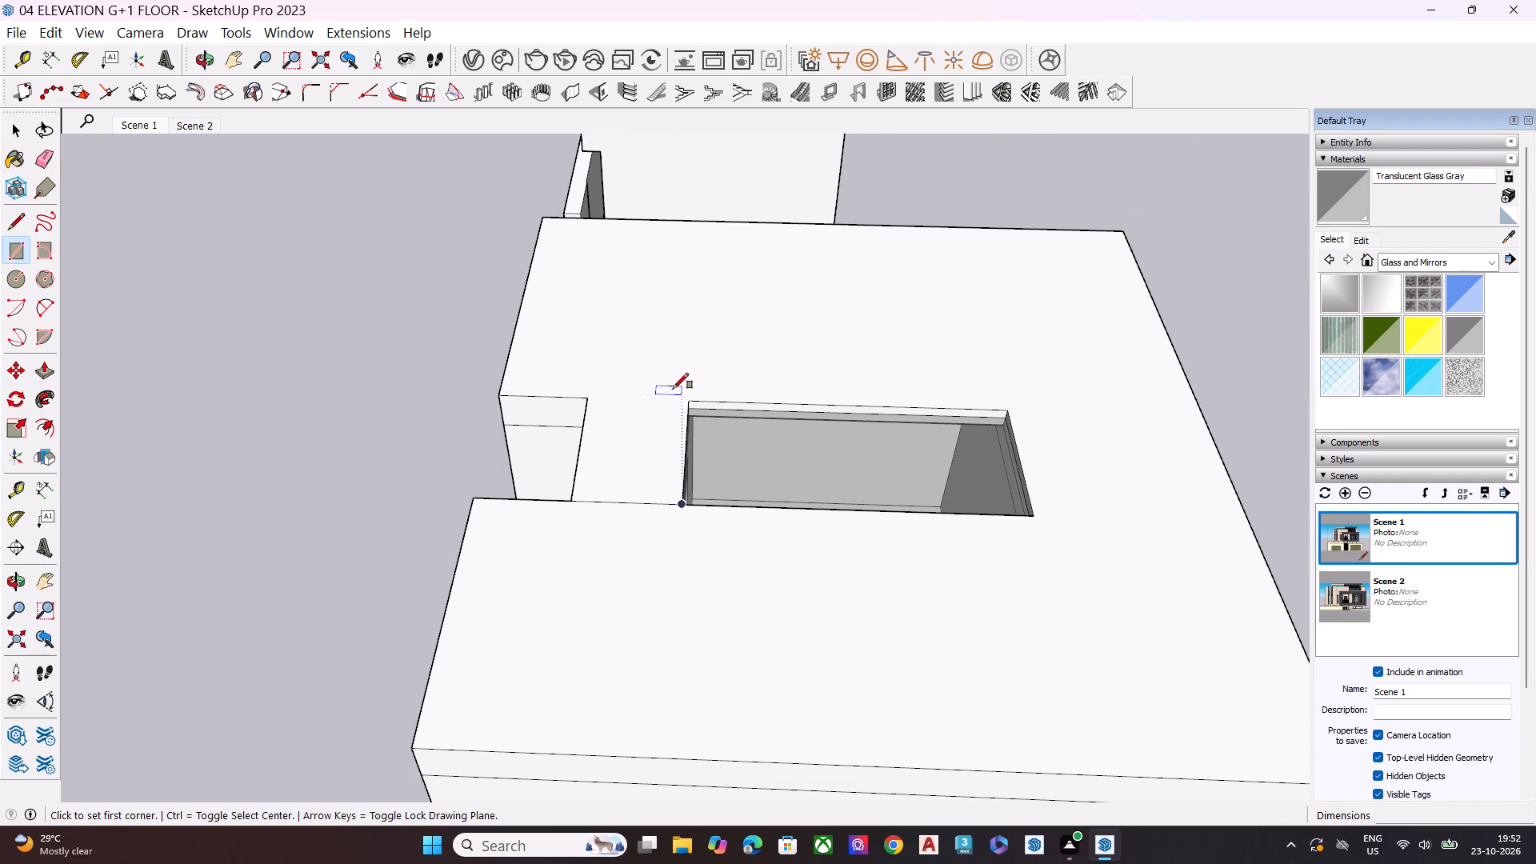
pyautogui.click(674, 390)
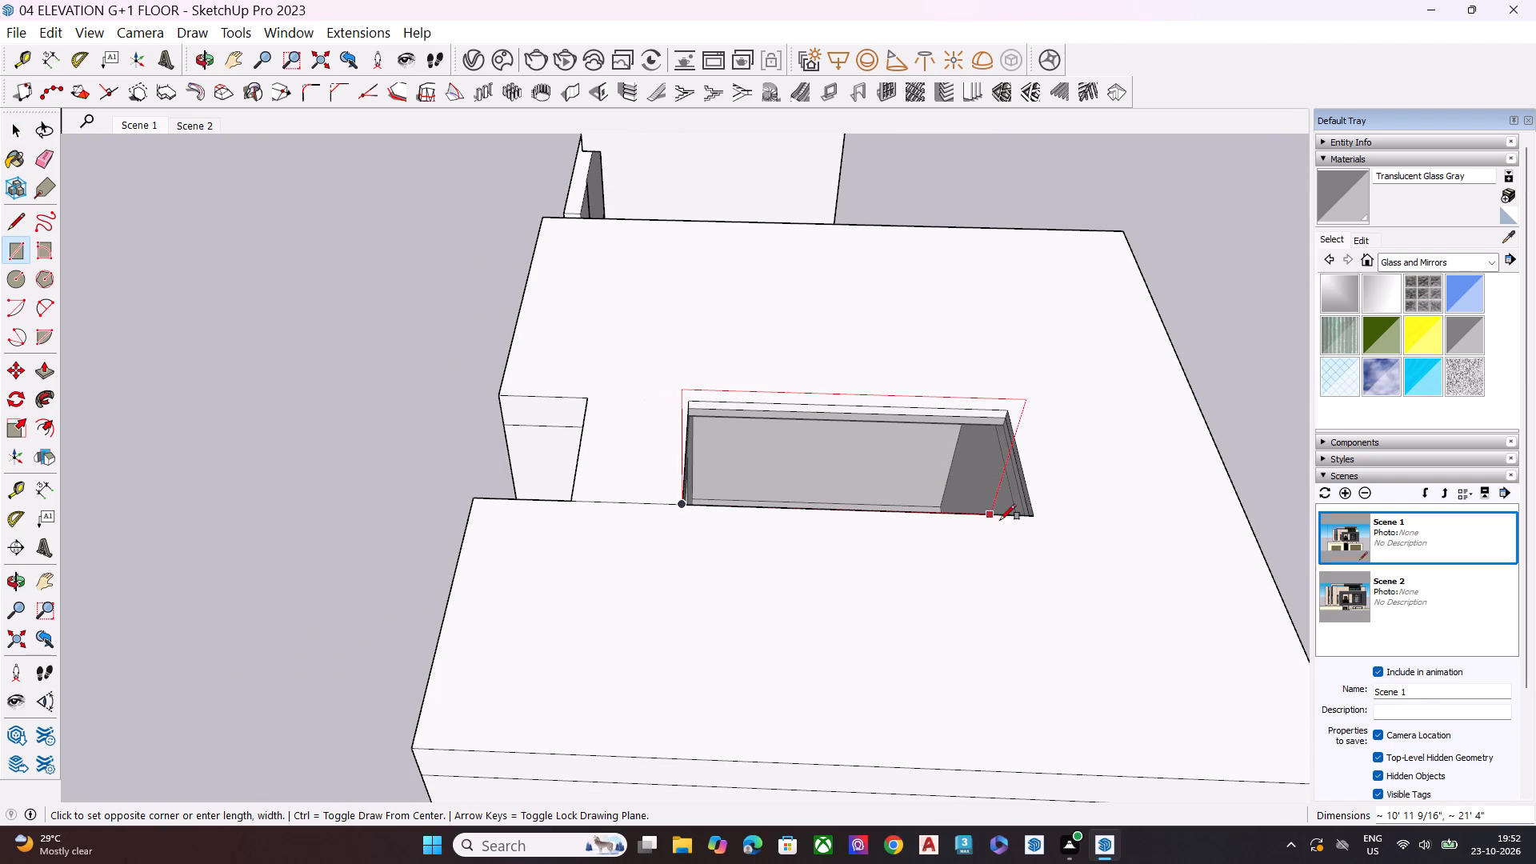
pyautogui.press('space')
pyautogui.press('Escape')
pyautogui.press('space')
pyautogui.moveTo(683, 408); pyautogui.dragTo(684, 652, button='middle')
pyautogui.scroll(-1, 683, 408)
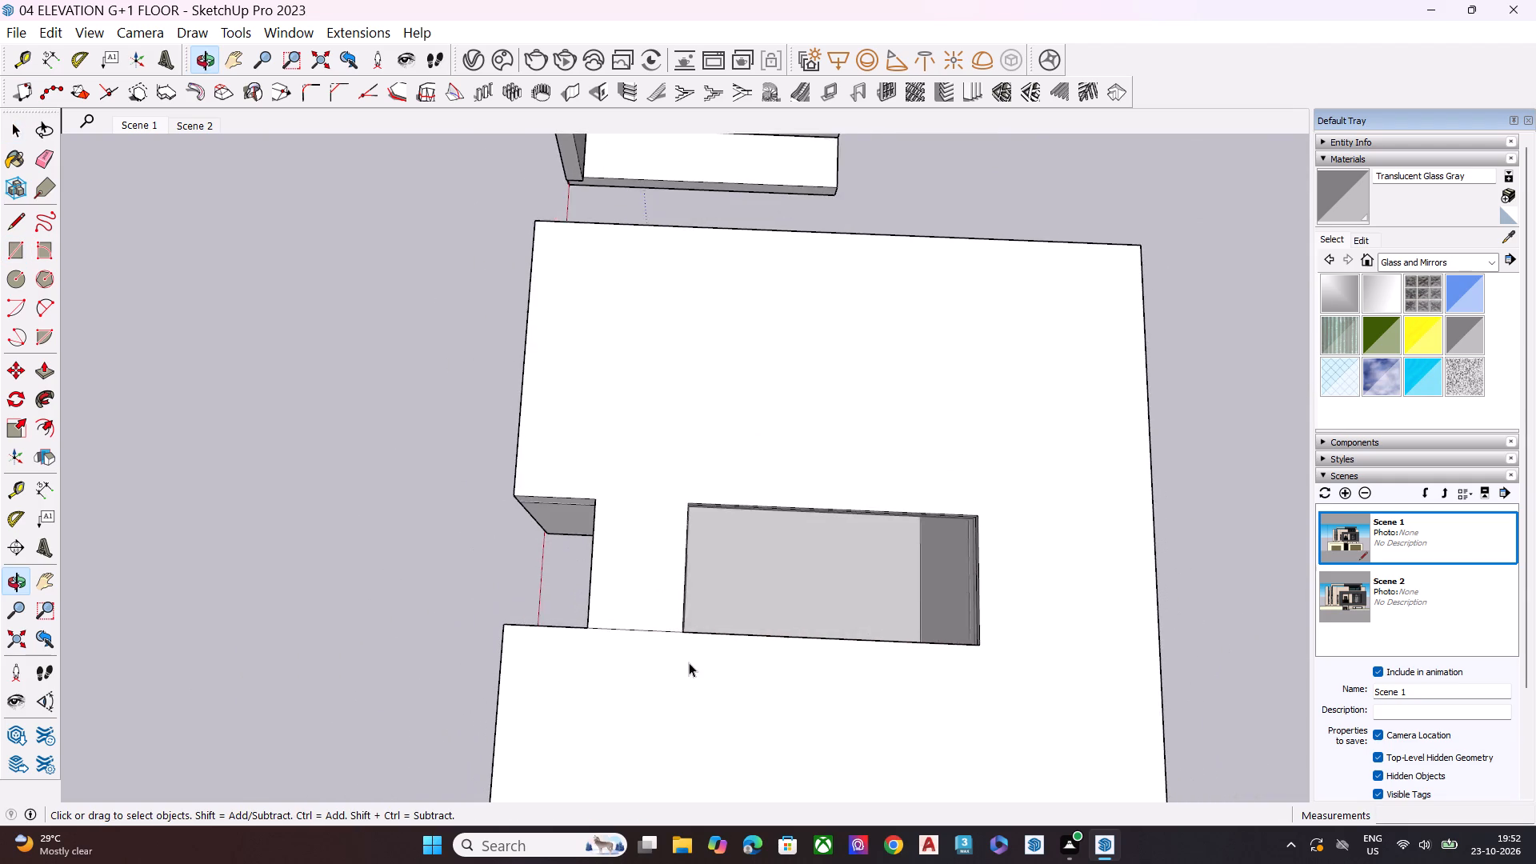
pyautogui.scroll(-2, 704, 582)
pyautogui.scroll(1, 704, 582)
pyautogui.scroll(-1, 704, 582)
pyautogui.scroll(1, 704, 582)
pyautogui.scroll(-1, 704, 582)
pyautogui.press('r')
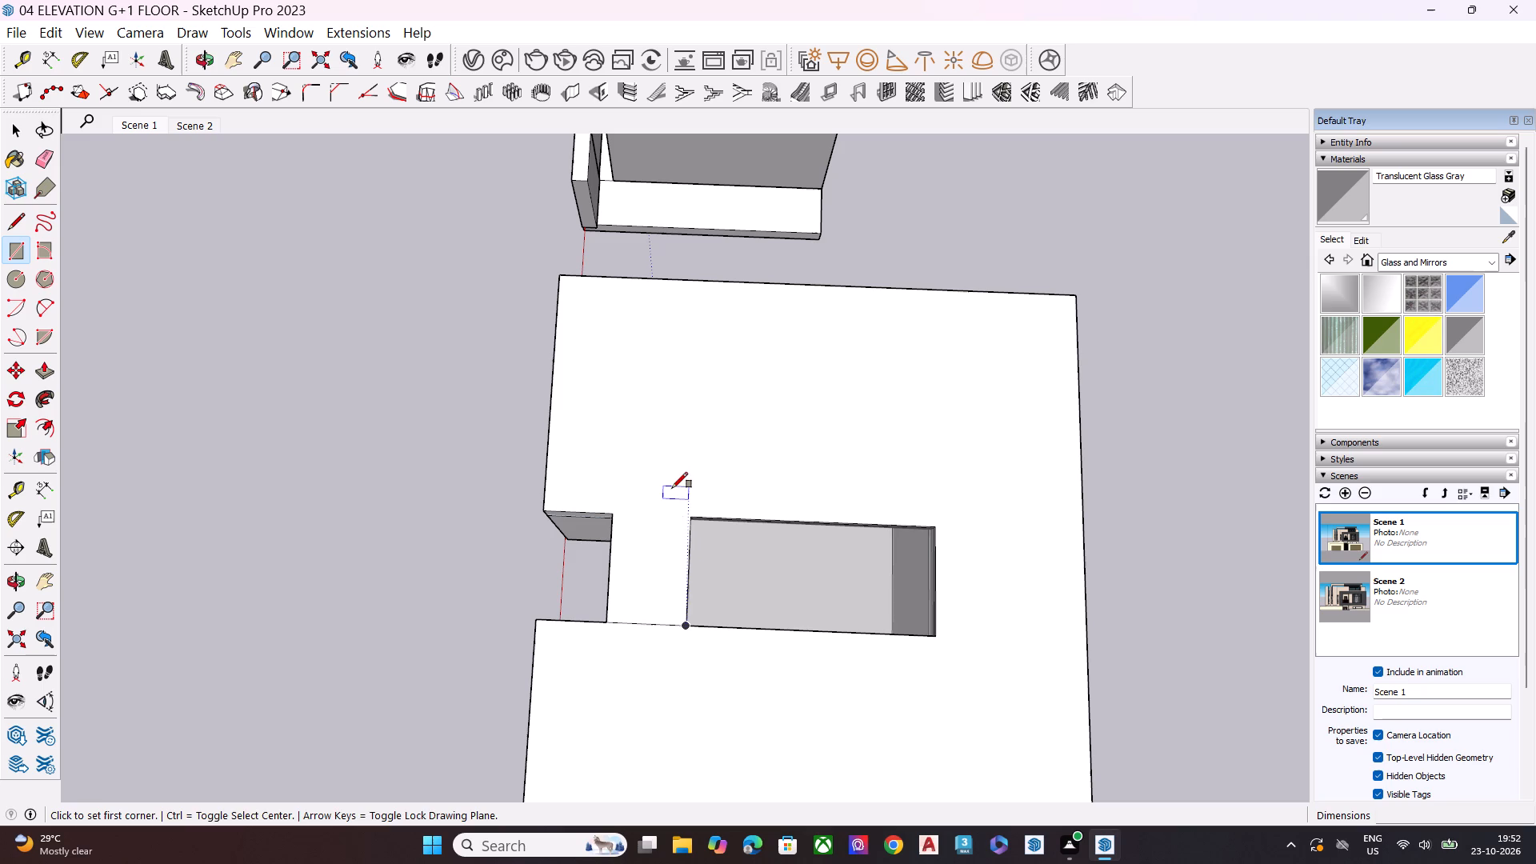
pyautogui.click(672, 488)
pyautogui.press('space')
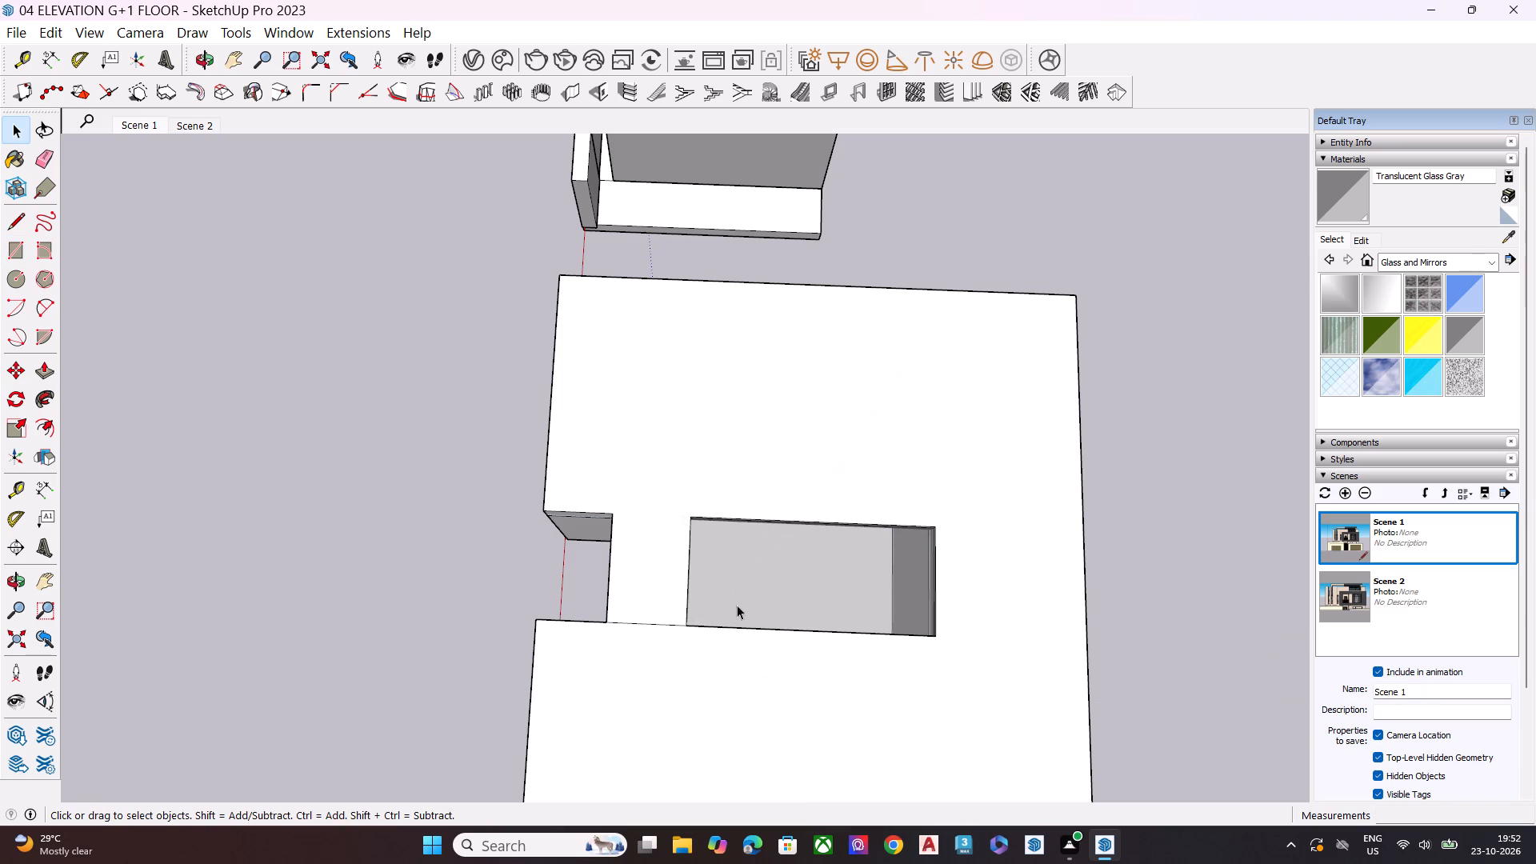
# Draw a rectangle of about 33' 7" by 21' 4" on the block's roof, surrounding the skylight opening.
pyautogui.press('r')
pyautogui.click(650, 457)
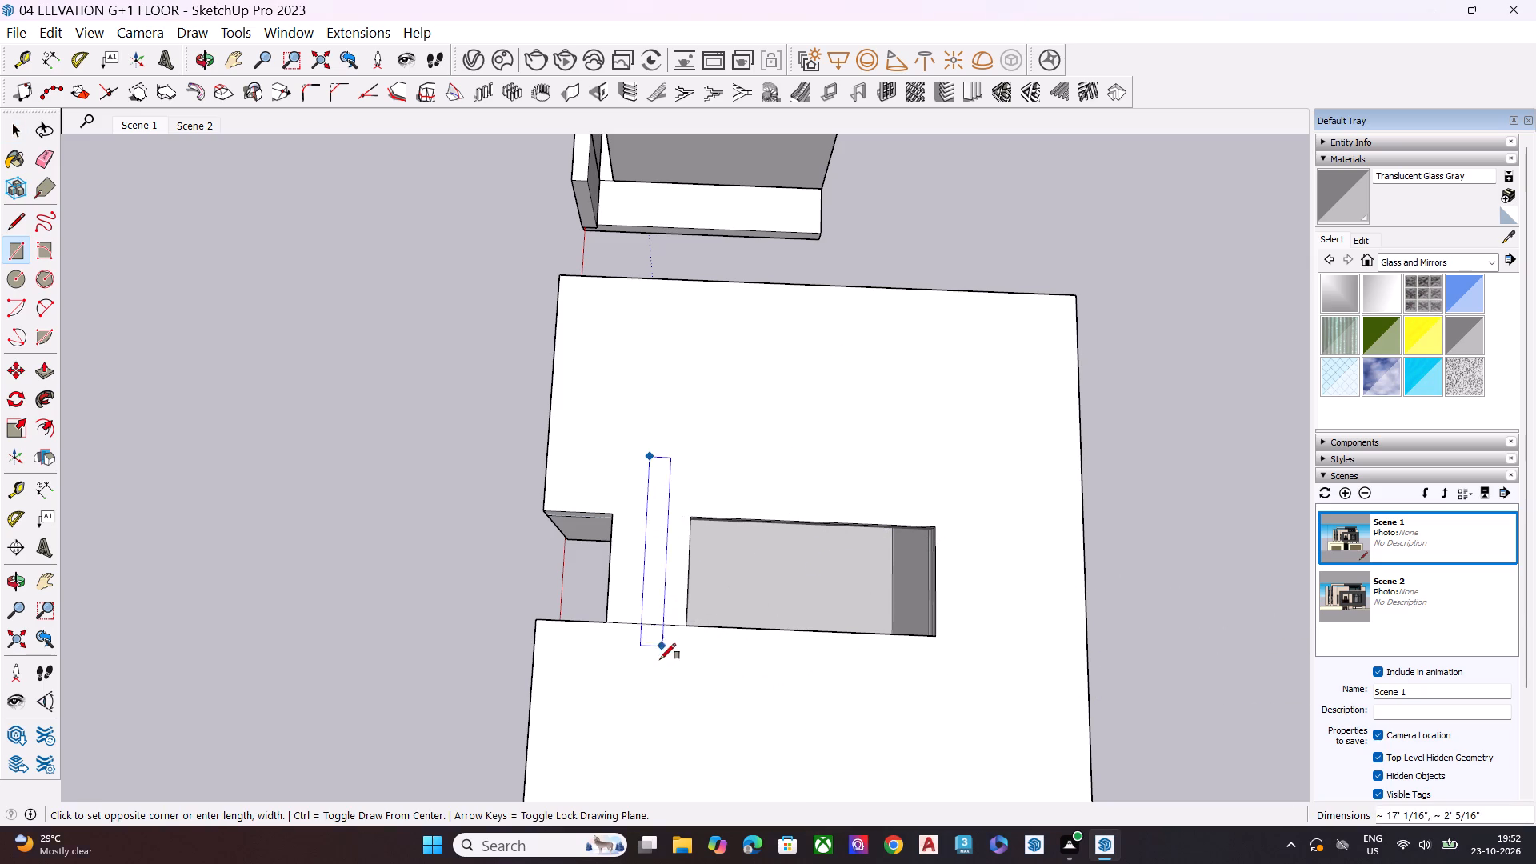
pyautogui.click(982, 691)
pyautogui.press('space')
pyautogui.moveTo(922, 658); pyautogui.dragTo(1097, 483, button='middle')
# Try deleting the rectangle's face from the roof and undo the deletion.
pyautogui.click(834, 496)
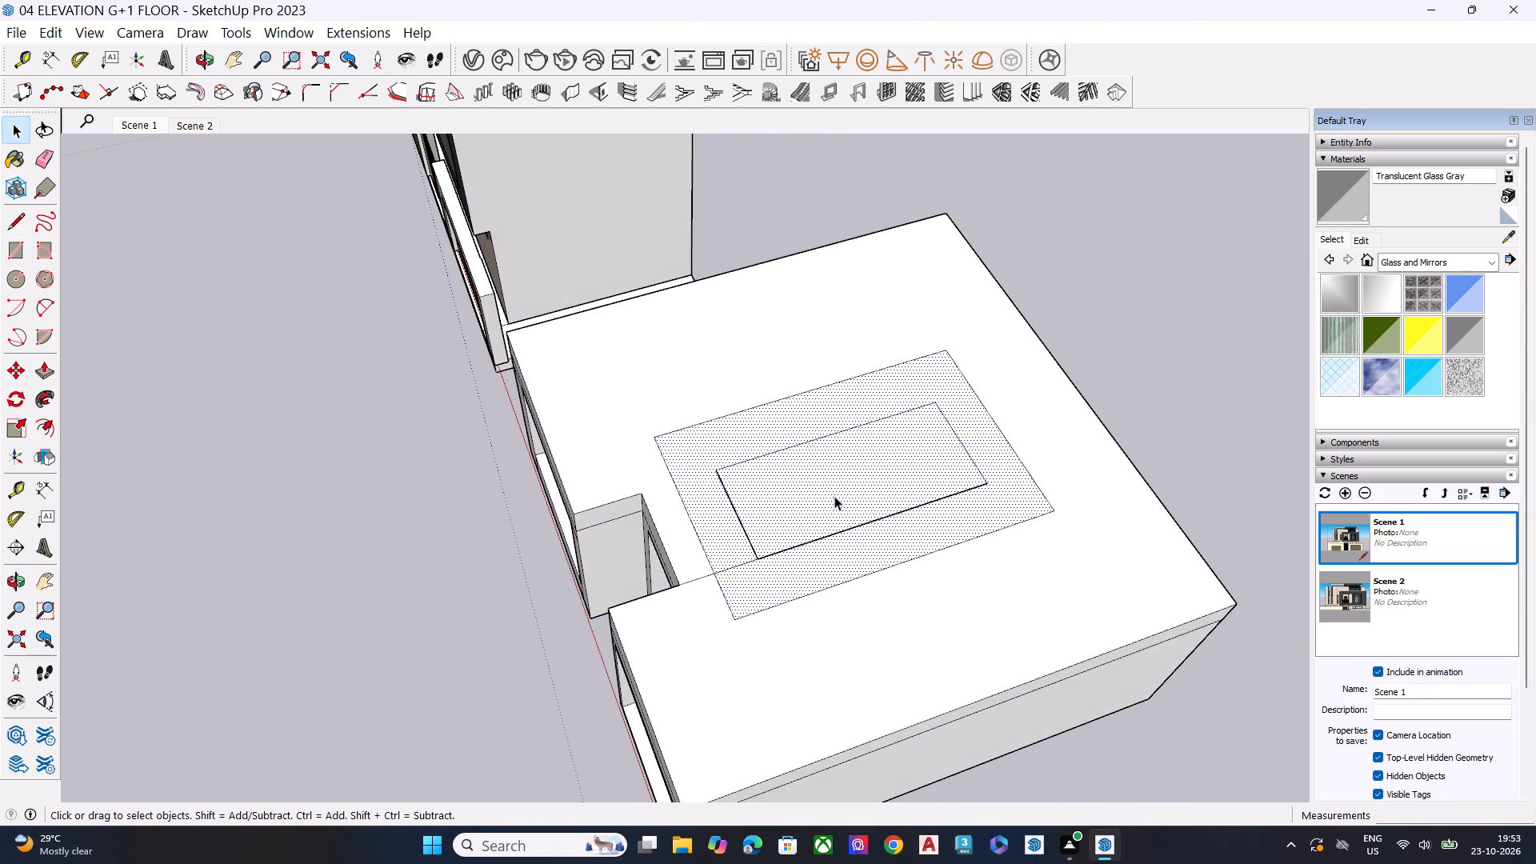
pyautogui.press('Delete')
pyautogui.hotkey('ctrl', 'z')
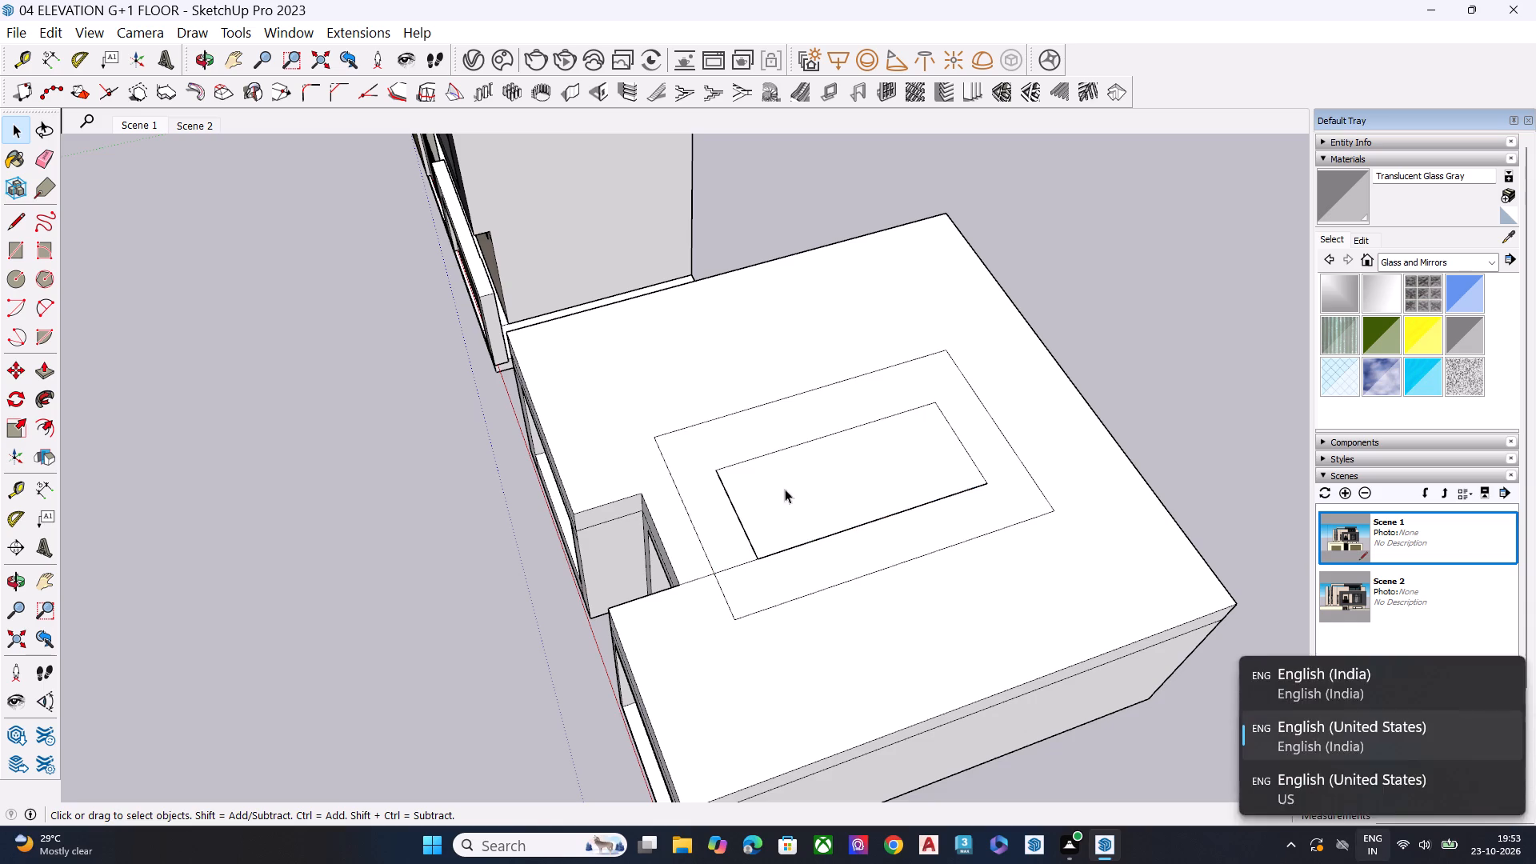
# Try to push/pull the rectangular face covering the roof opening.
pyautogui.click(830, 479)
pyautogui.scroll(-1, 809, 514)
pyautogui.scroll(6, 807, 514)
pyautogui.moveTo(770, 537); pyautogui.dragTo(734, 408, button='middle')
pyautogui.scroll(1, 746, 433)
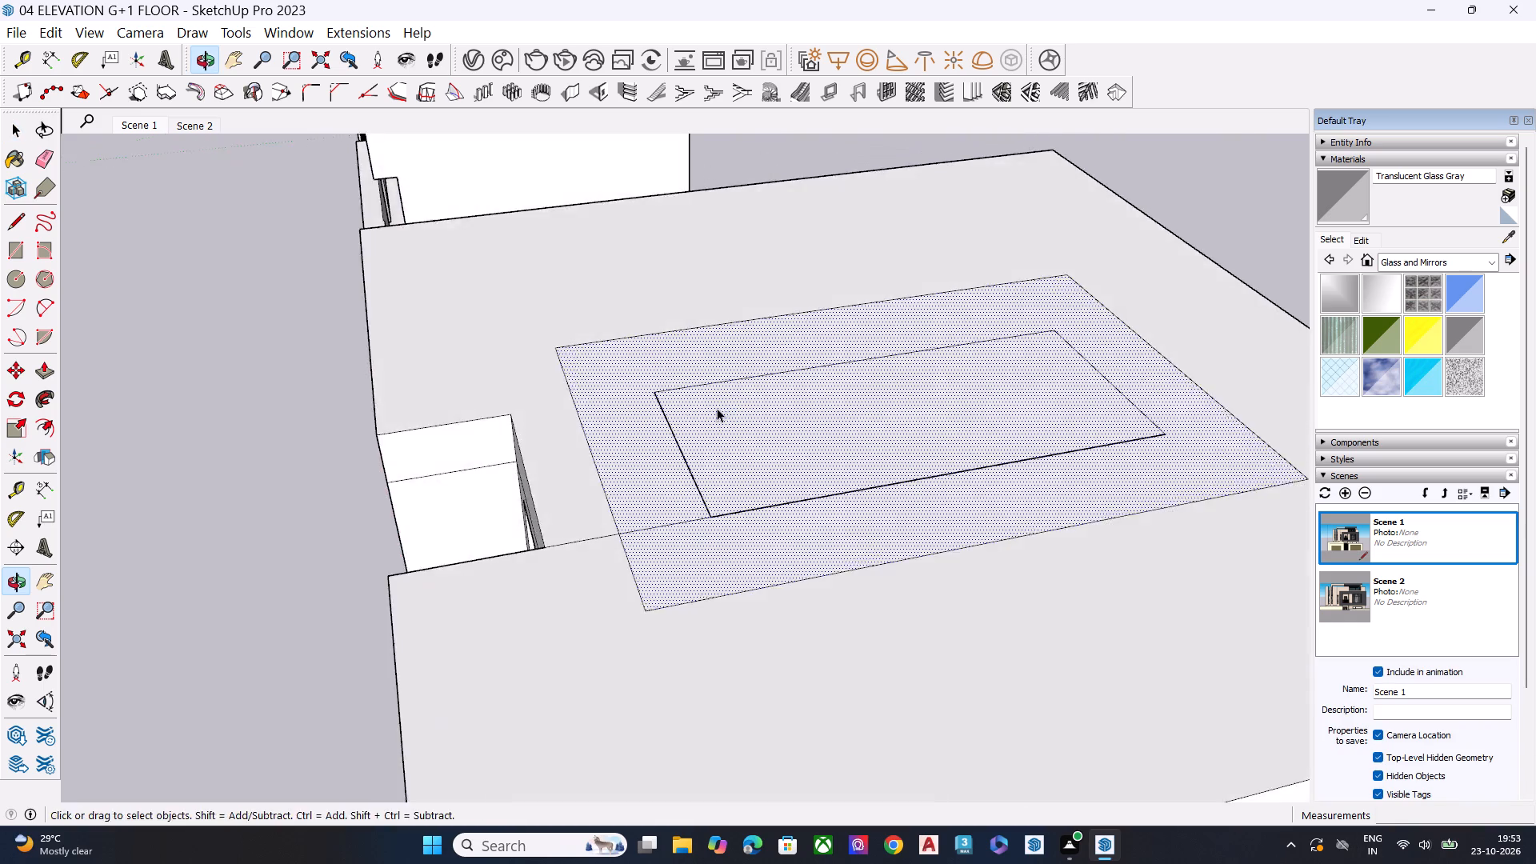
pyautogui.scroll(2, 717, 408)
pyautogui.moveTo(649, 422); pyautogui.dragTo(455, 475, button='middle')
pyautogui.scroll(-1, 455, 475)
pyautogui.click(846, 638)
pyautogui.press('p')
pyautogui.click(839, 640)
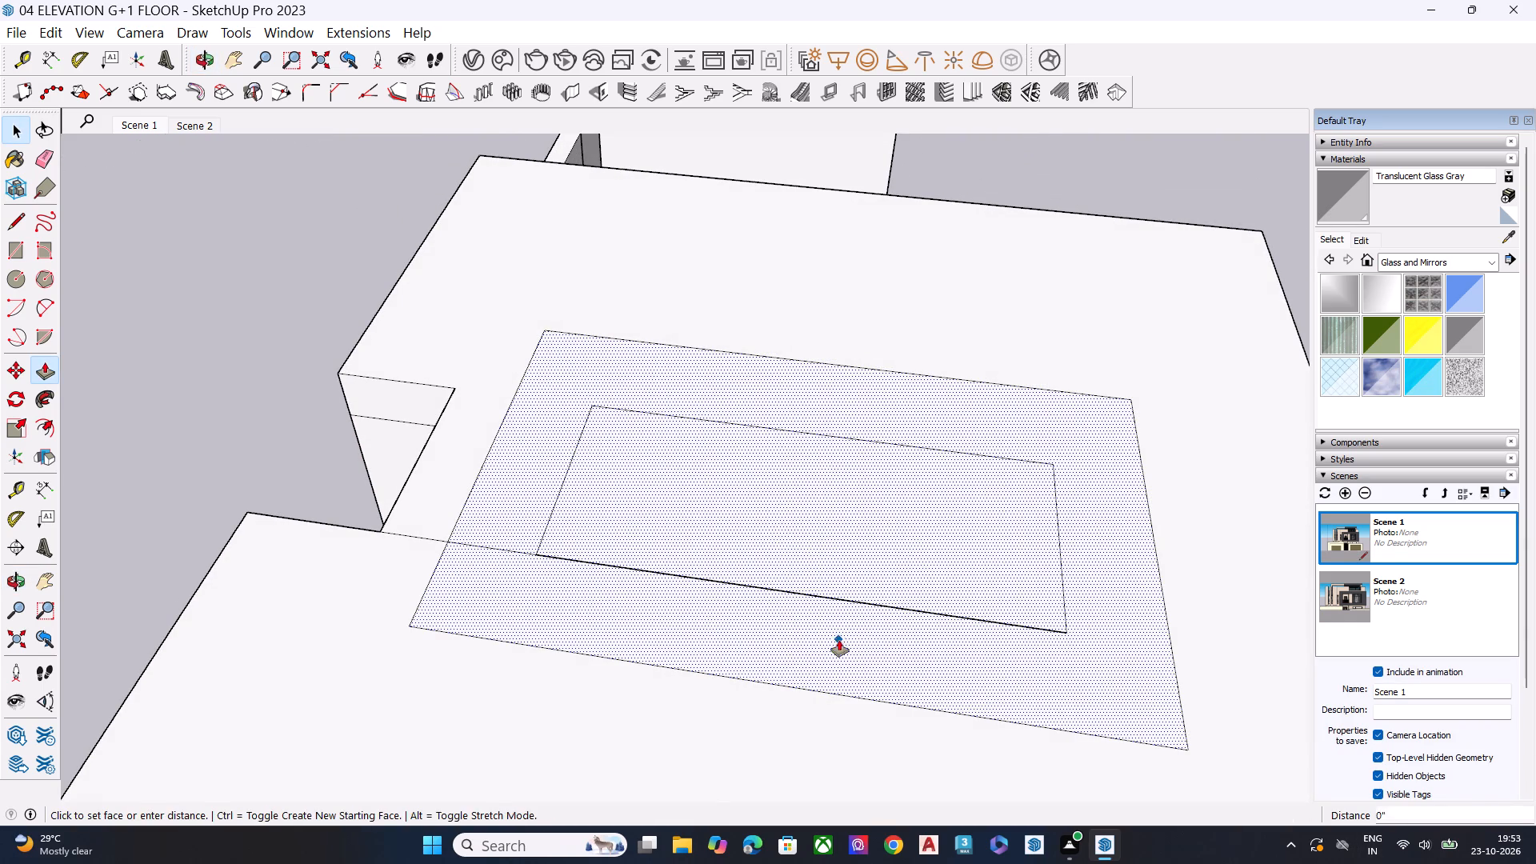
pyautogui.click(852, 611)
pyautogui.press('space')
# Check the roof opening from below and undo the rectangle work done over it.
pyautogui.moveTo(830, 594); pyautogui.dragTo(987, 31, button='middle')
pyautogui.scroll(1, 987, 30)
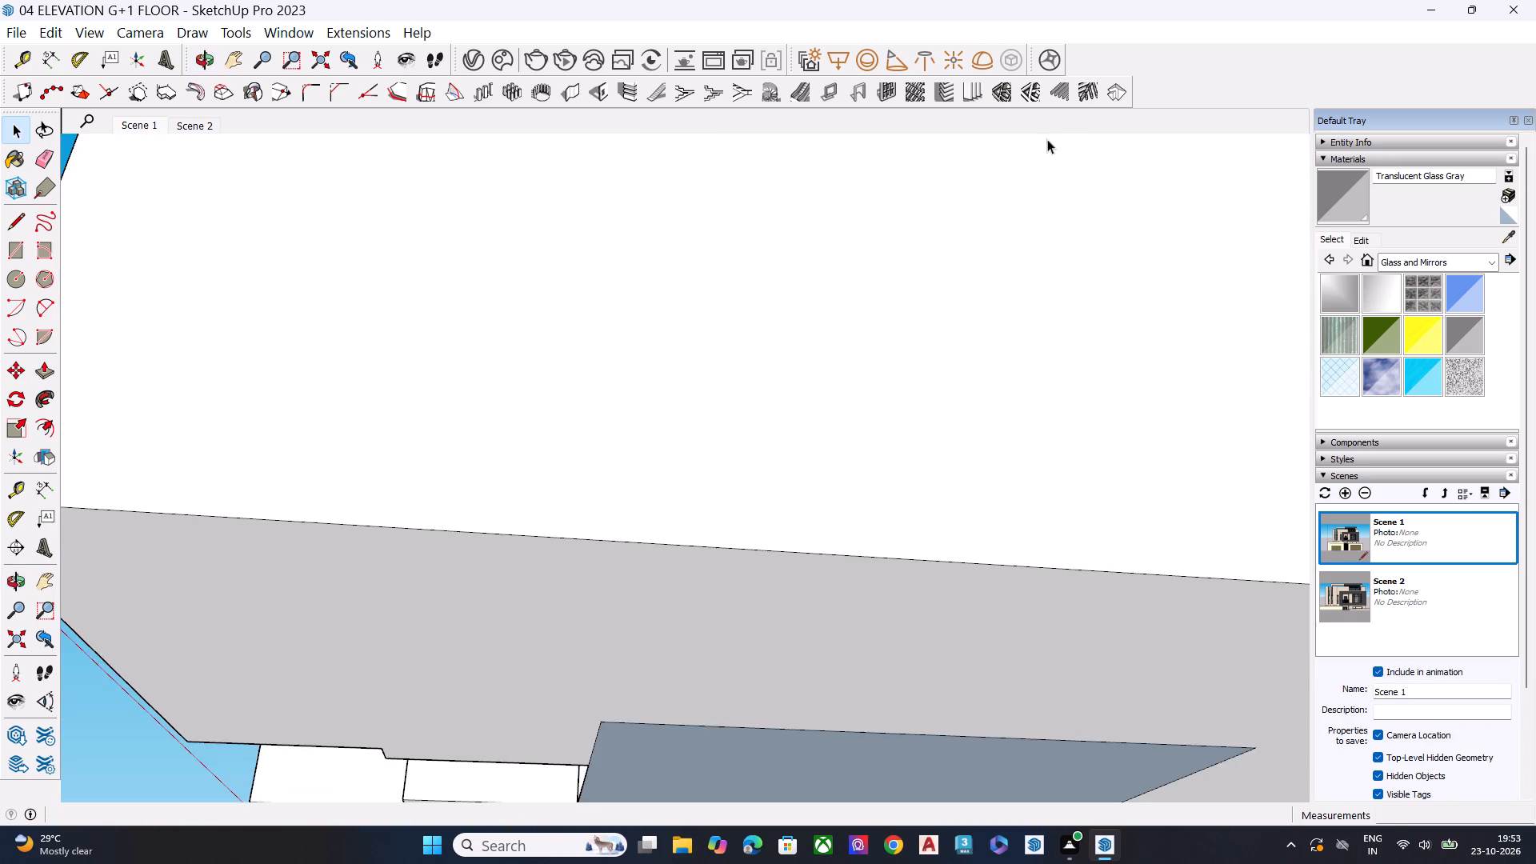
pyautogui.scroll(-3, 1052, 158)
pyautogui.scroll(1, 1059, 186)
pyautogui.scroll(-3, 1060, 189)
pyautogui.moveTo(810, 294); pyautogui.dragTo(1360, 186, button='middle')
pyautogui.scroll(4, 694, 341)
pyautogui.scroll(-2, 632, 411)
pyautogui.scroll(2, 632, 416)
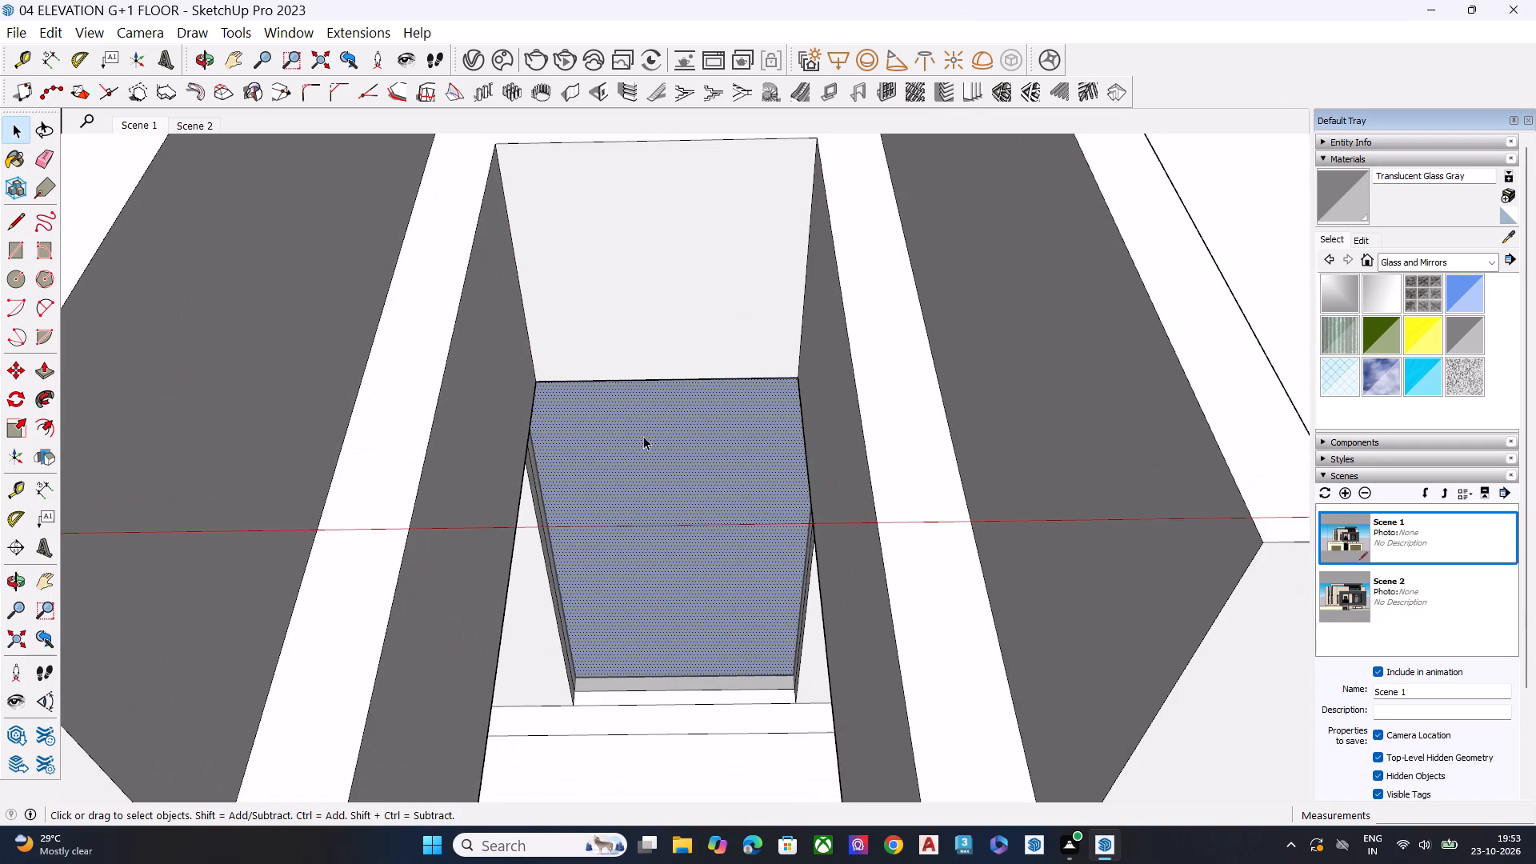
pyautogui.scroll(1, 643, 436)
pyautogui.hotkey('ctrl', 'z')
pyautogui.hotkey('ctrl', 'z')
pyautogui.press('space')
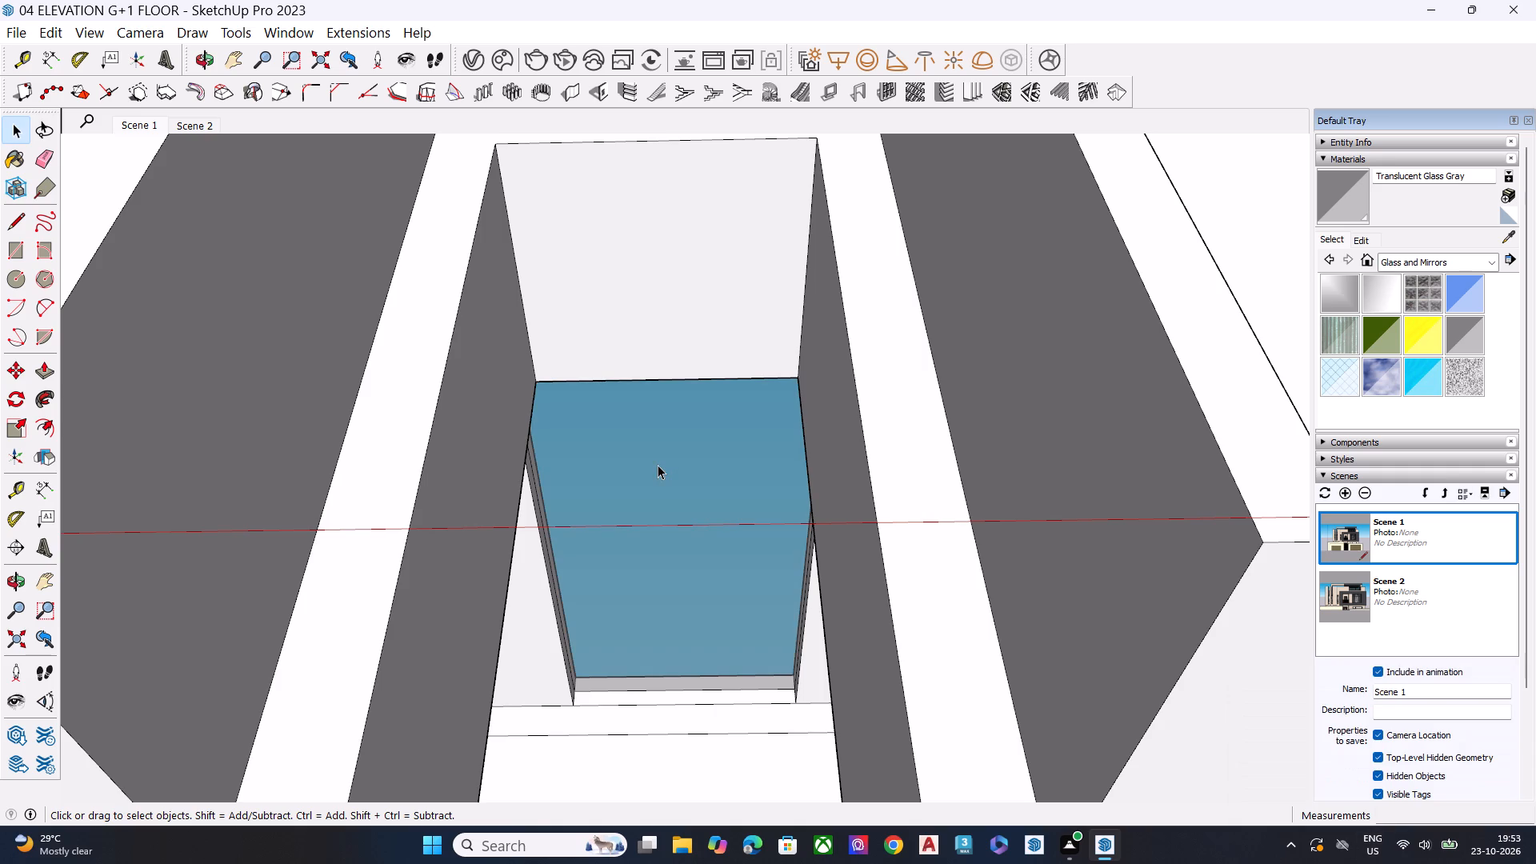
# Delete the rectangular floor face on the block's underside, behind the entrance passage.
pyautogui.scroll(-1, 922, 494)
pyautogui.scroll(1, 922, 494)
pyautogui.scroll(-5, 922, 494)
pyautogui.scroll(-2, 808, 390)
pyautogui.scroll(1, 808, 390)
pyautogui.scroll(-3, 814, 402)
pyautogui.moveTo(846, 437); pyautogui.dragTo(846, 641, button='middle')
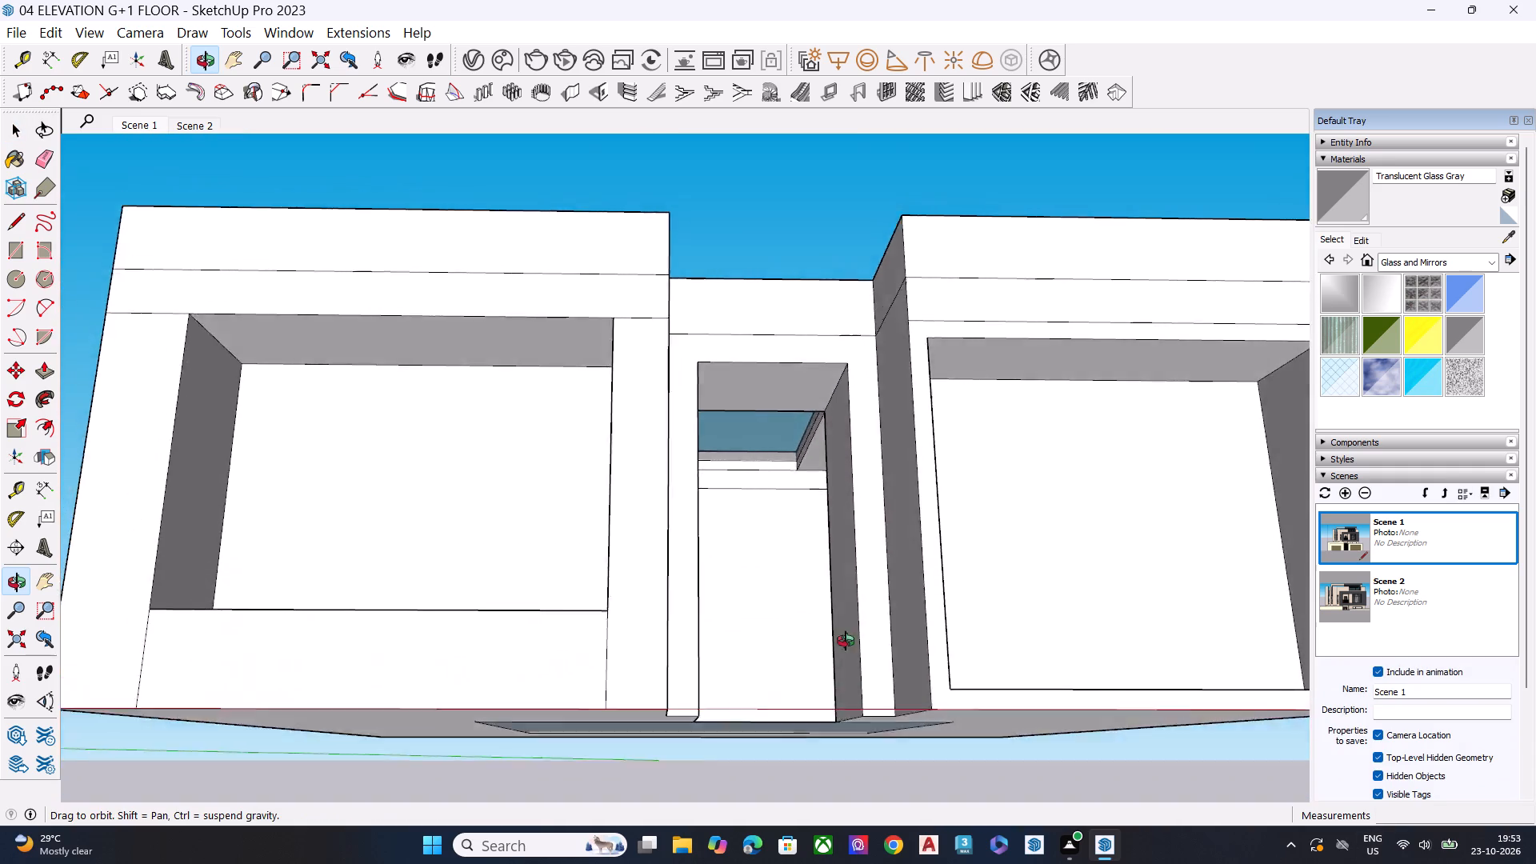
pyautogui.moveTo(846, 641); pyautogui.dragTo(492, 706, button='middle')
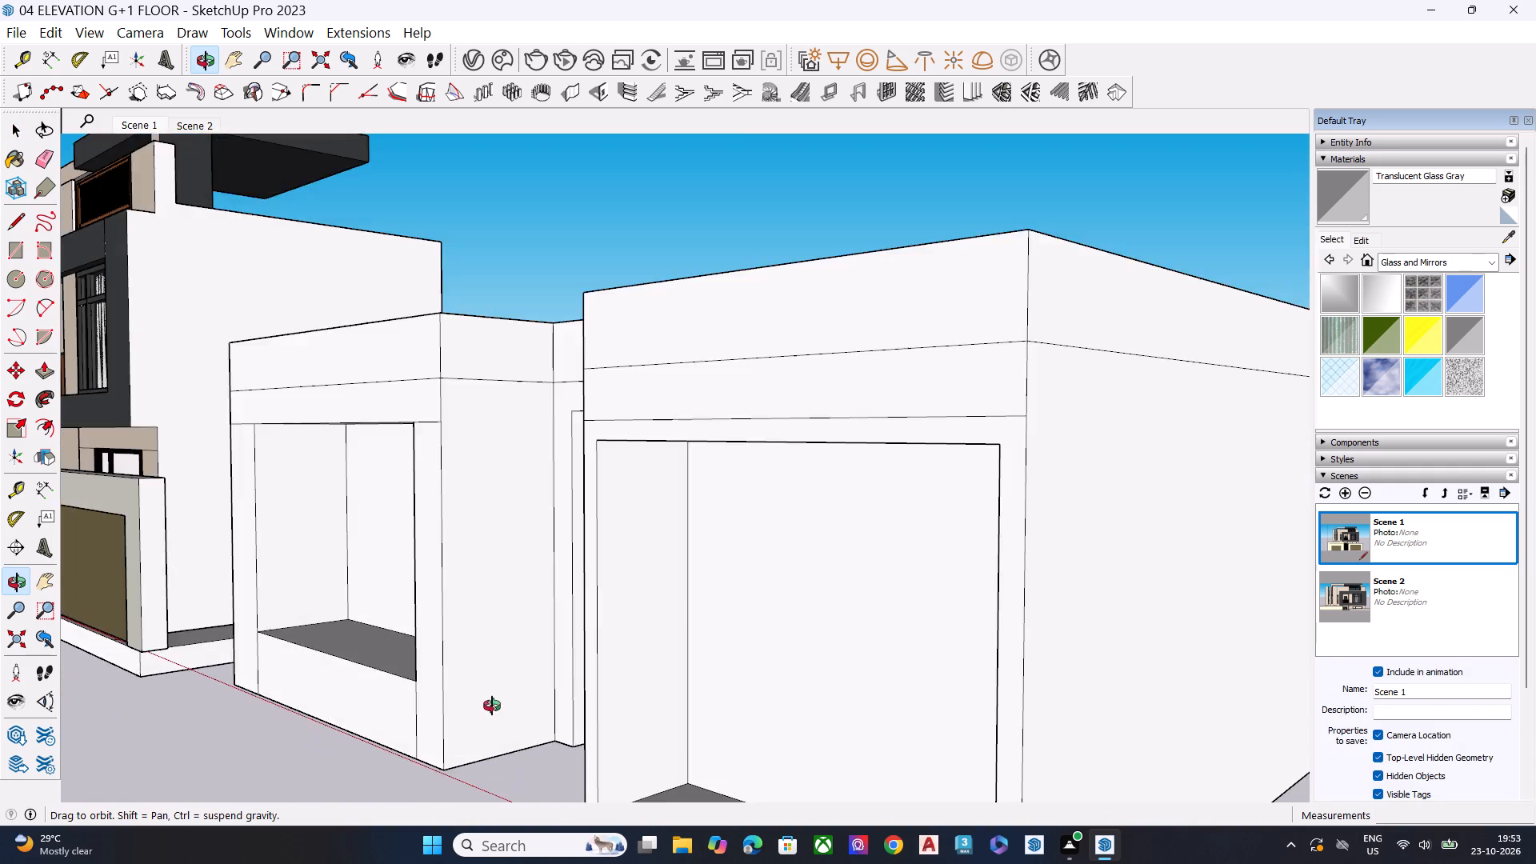
pyautogui.moveTo(492, 706); pyautogui.dragTo(954, 613, button='middle')
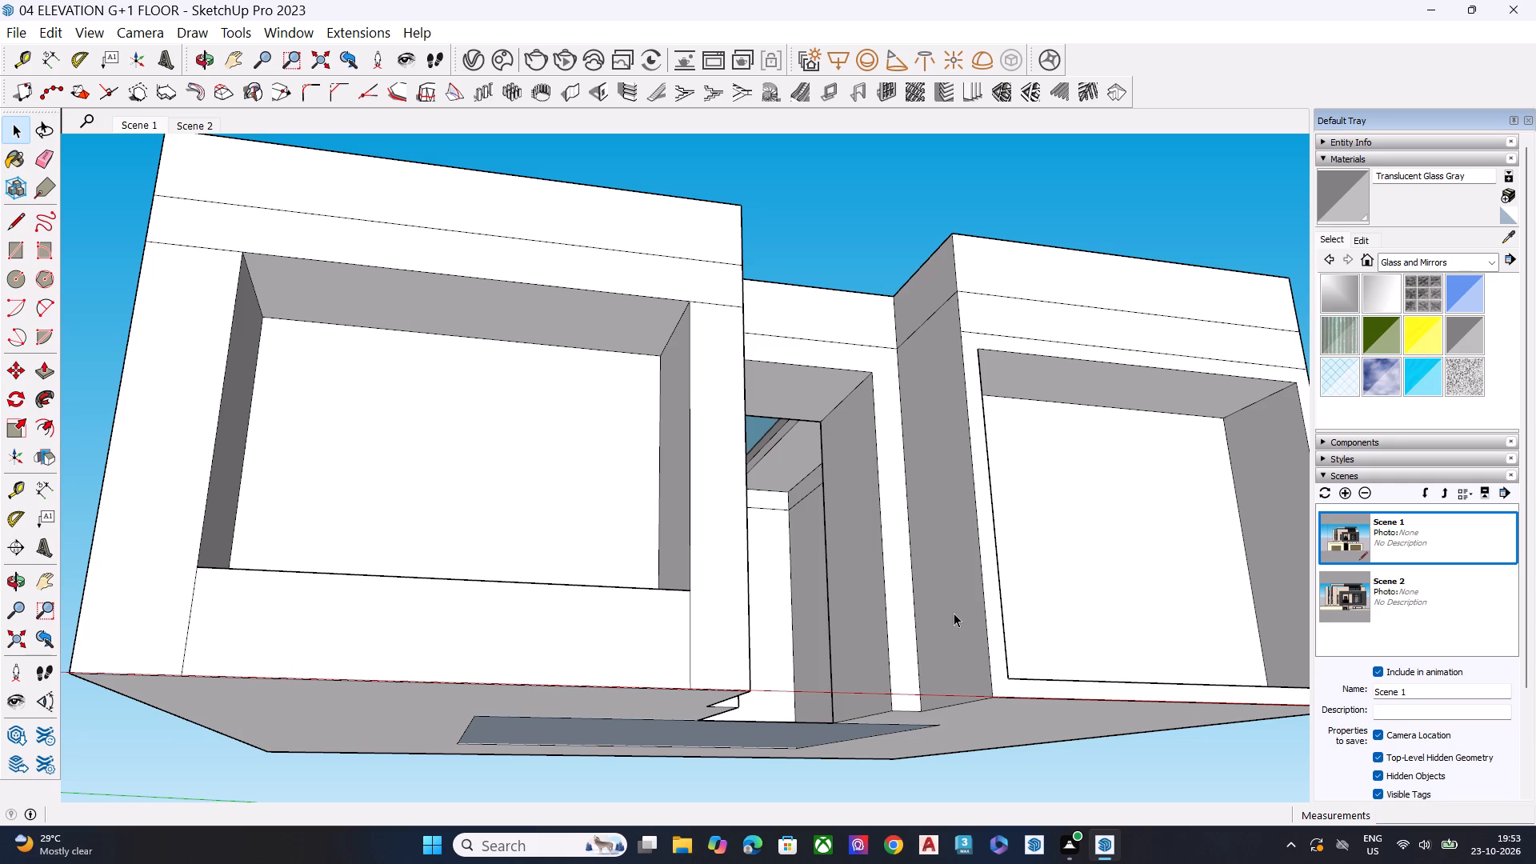
pyautogui.scroll(-7, 795, 533)
pyautogui.scroll(1, 774, 581)
pyautogui.scroll(-1, 773, 584)
pyautogui.moveTo(737, 642); pyautogui.dragTo(750, 340, button='middle')
pyautogui.scroll(4, 750, 351)
pyautogui.scroll(-2, 747, 598)
pyautogui.click(706, 758)
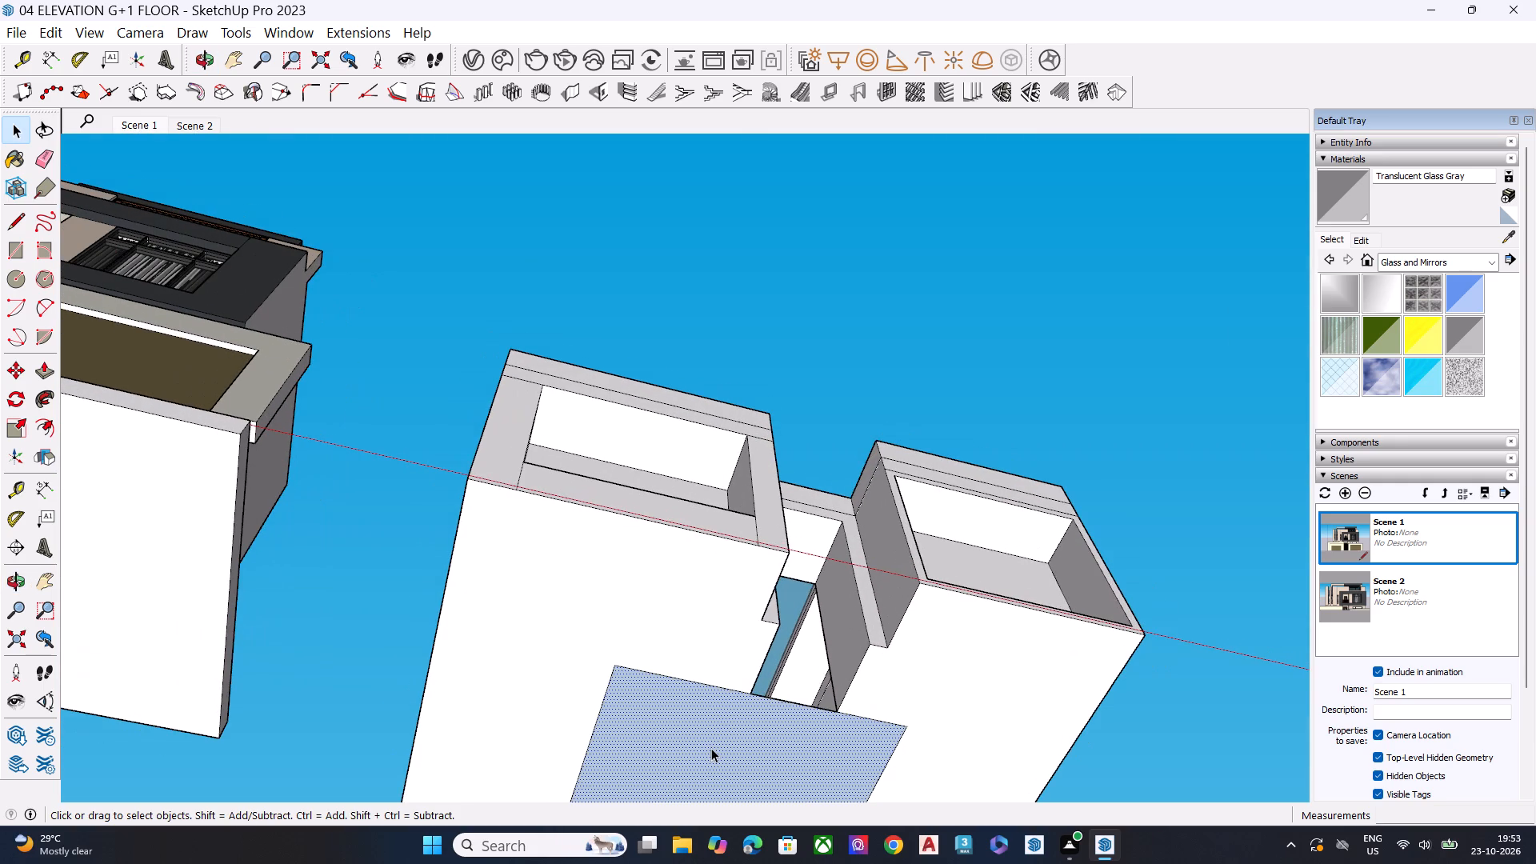
pyautogui.press('Delete')
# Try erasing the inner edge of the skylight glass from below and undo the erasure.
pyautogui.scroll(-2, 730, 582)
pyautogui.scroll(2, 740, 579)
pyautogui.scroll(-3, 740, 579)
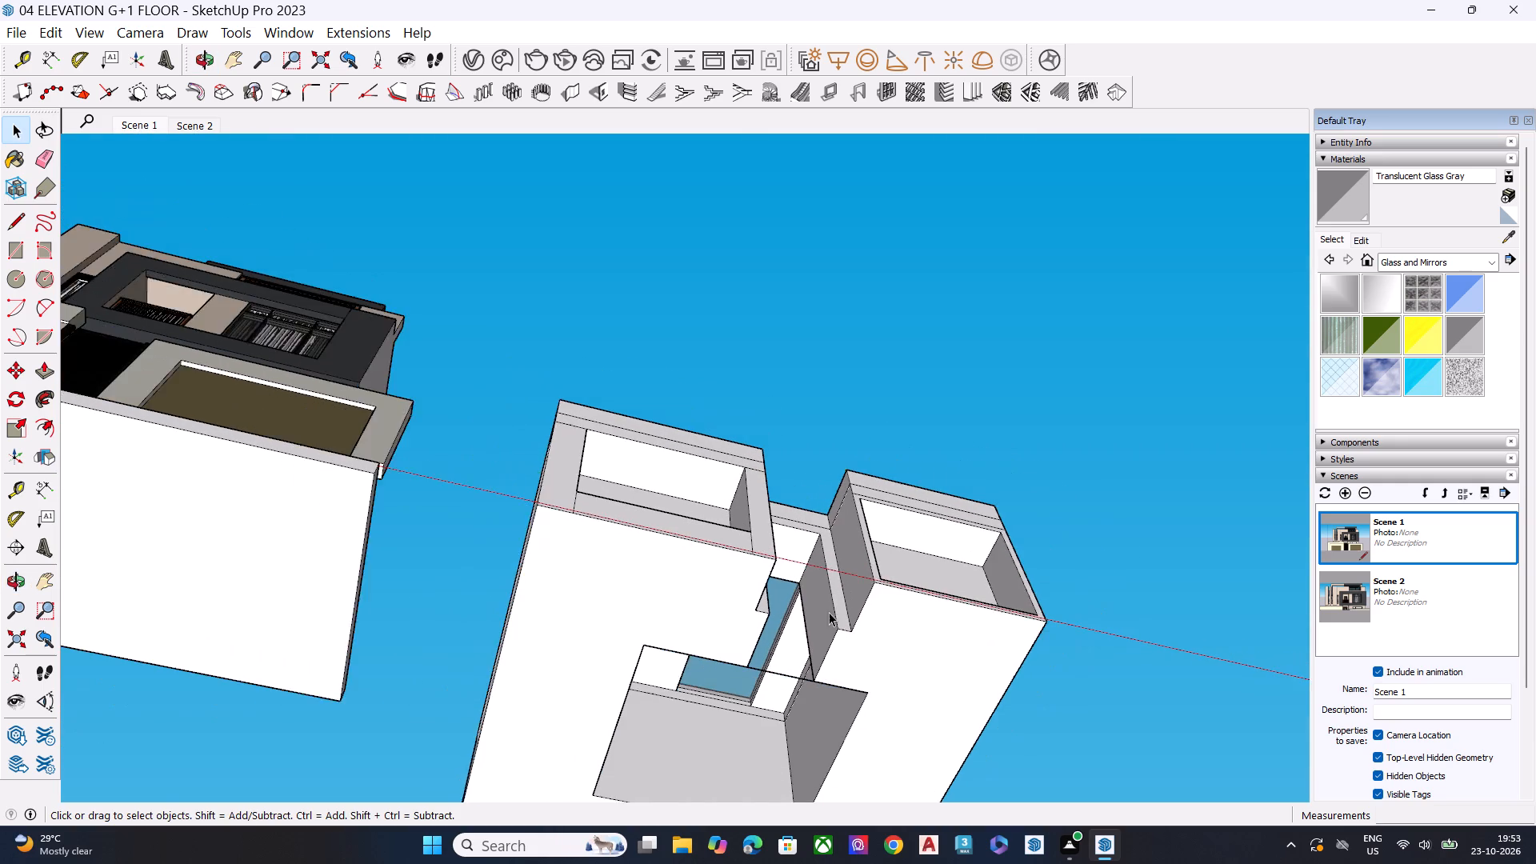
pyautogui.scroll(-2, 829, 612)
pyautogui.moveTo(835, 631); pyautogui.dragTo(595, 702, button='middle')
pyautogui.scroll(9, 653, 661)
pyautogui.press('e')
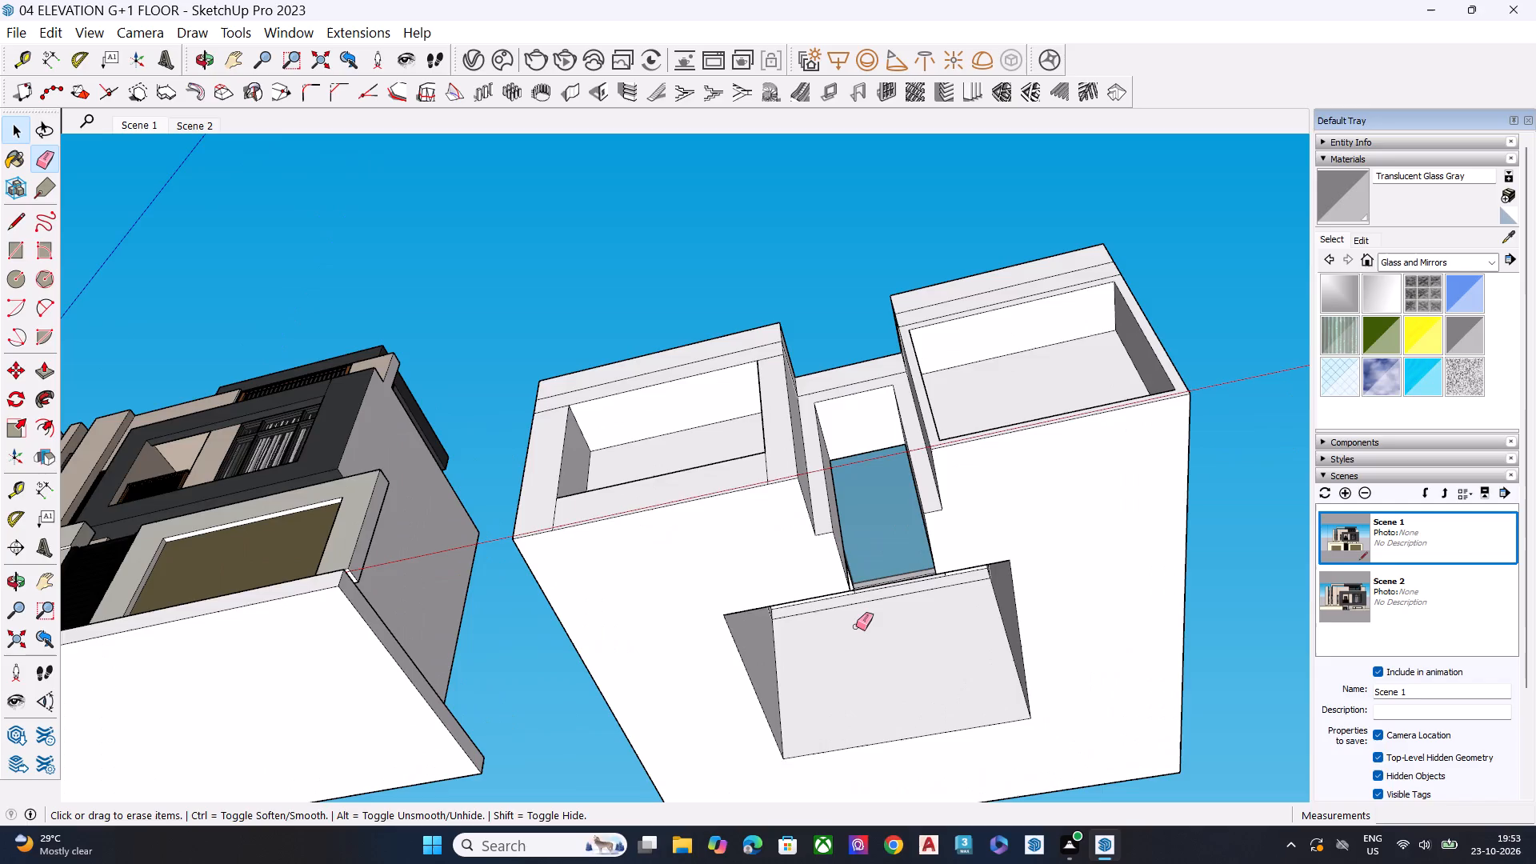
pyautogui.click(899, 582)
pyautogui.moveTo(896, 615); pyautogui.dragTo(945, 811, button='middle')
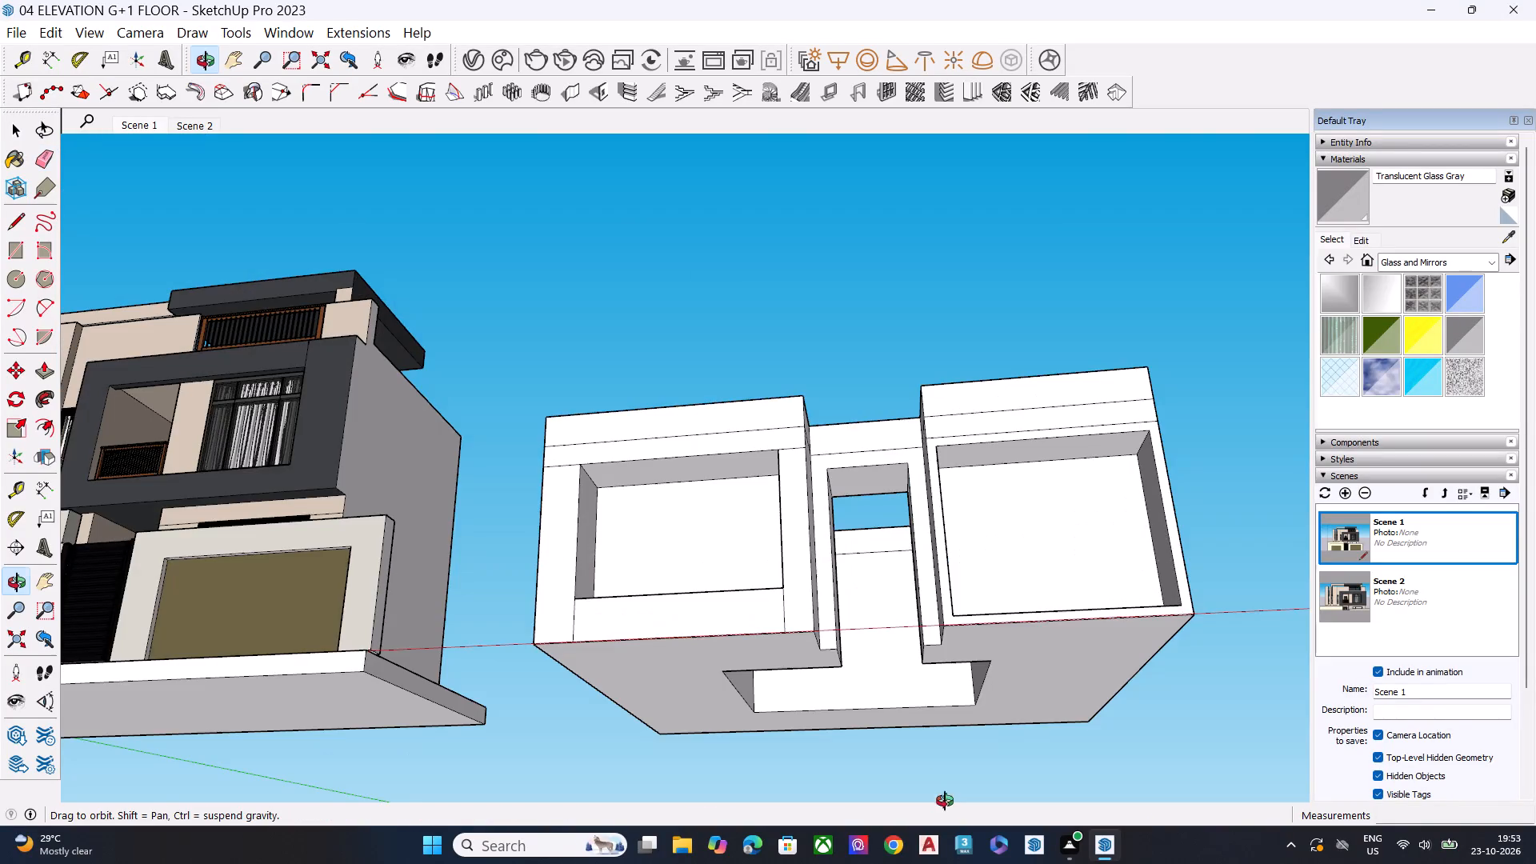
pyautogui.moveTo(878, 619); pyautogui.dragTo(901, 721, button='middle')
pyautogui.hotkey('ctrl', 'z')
# Paint the top of the skylight glass with Translucent Glass Dark Green from the Glass and Mirrors materials.
pyautogui.scroll(4, 890, 667)
pyautogui.scroll(-1, 878, 675)
pyautogui.scroll(3, 878, 675)
pyautogui.moveTo(881, 700); pyautogui.dragTo(910, 859, button='middle')
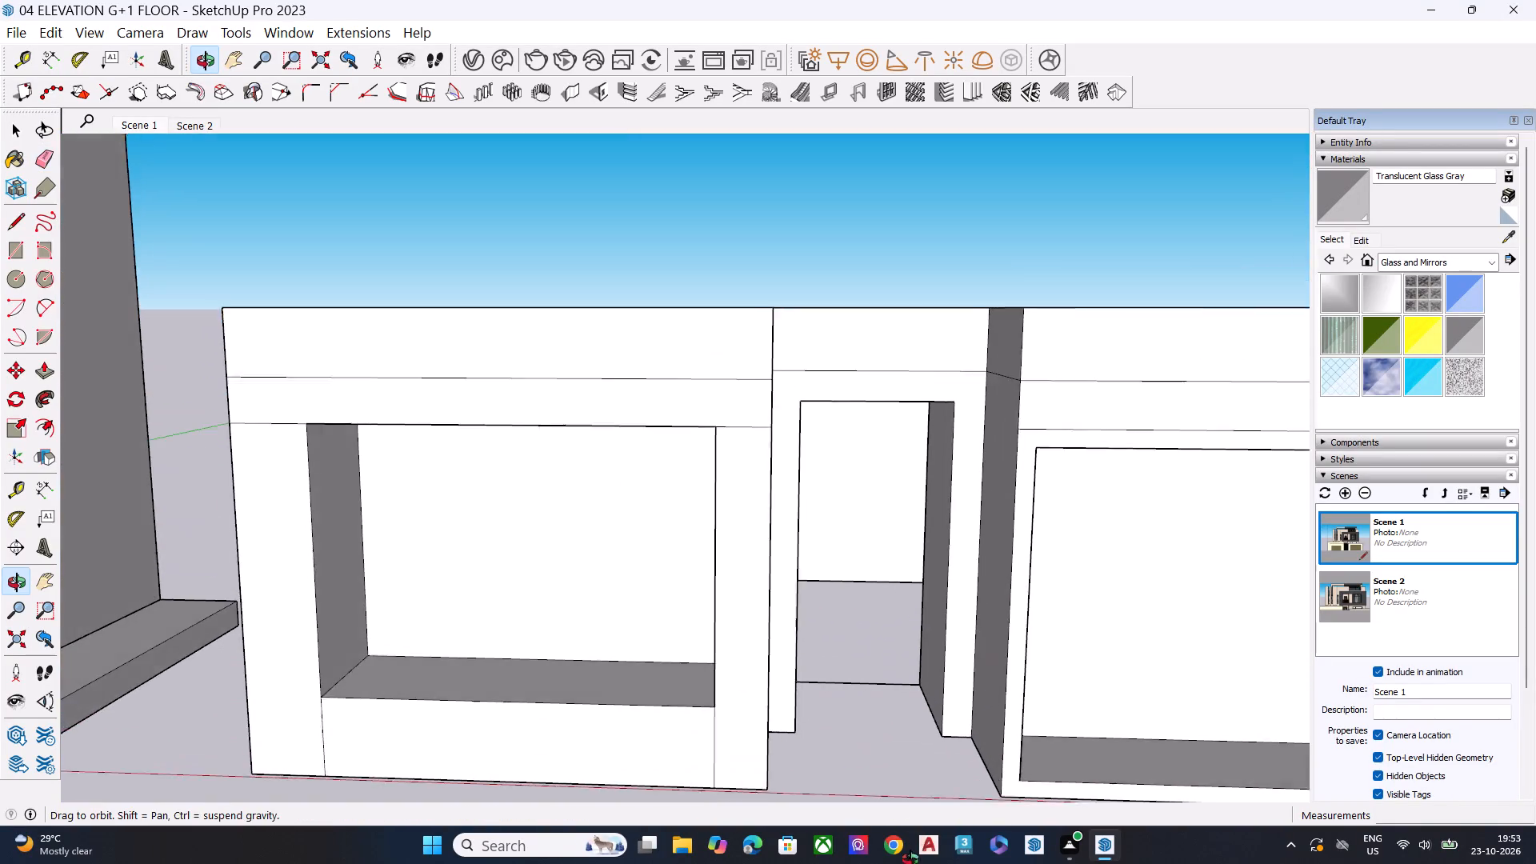
pyautogui.moveTo(910, 859); pyautogui.dragTo(912, 863, button='middle')
pyautogui.scroll(4, 887, 700)
pyautogui.click(880, 675)
pyautogui.press('space')
pyautogui.scroll(-5, 834, 673)
pyautogui.scroll(1, 841, 706)
pyautogui.scroll(-1, 881, 732)
pyautogui.moveTo(938, 742); pyautogui.dragTo(840, 796, button='middle')
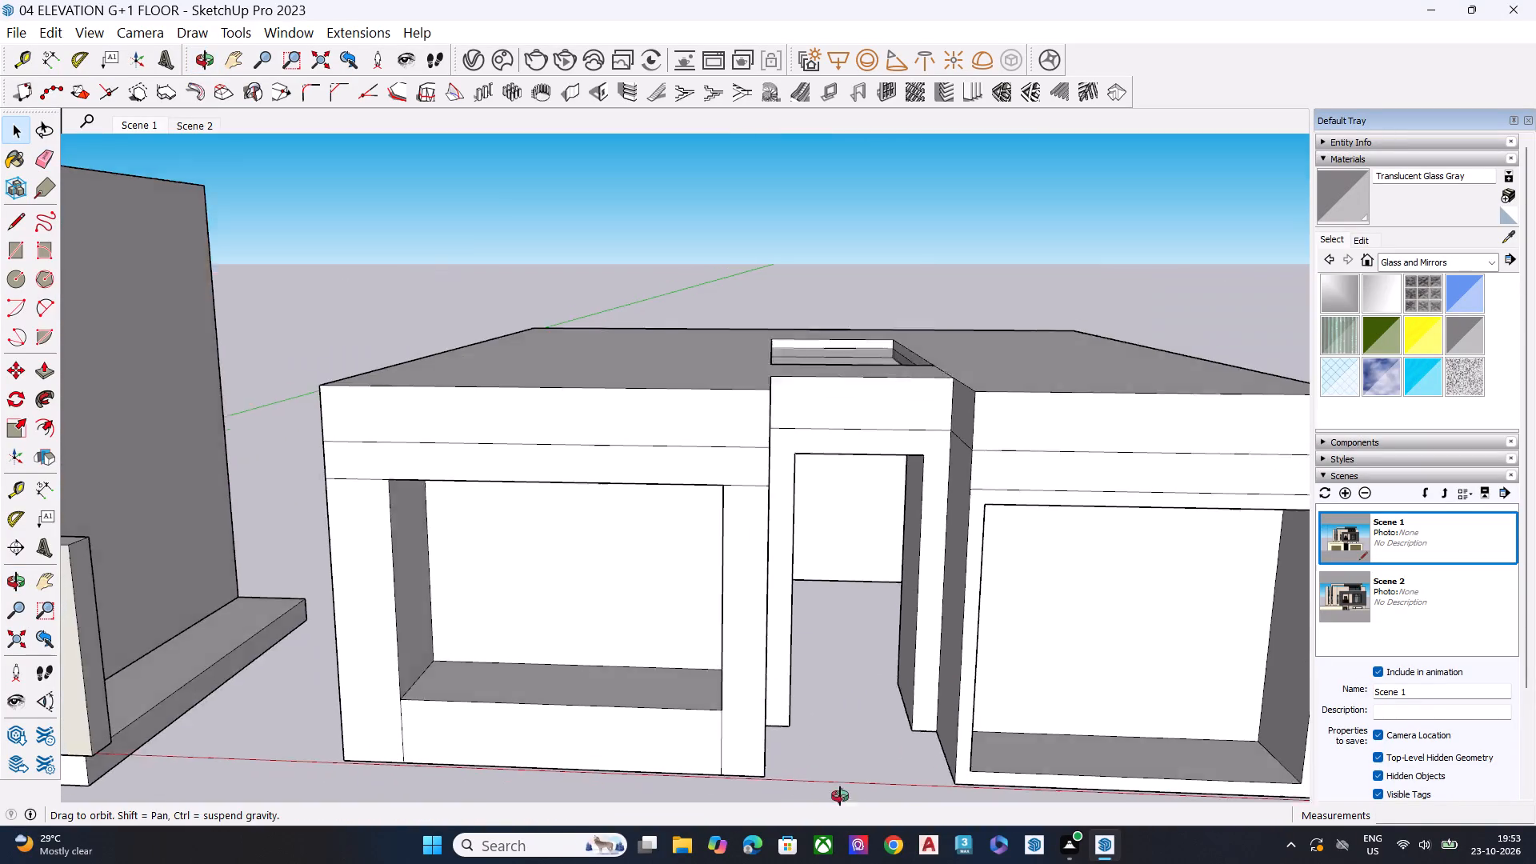
pyautogui.moveTo(840, 796); pyautogui.dragTo(641, 833, button='middle')
pyautogui.moveTo(903, 444); pyautogui.dragTo(841, 692, button='middle')
pyautogui.scroll(8, 948, 521)
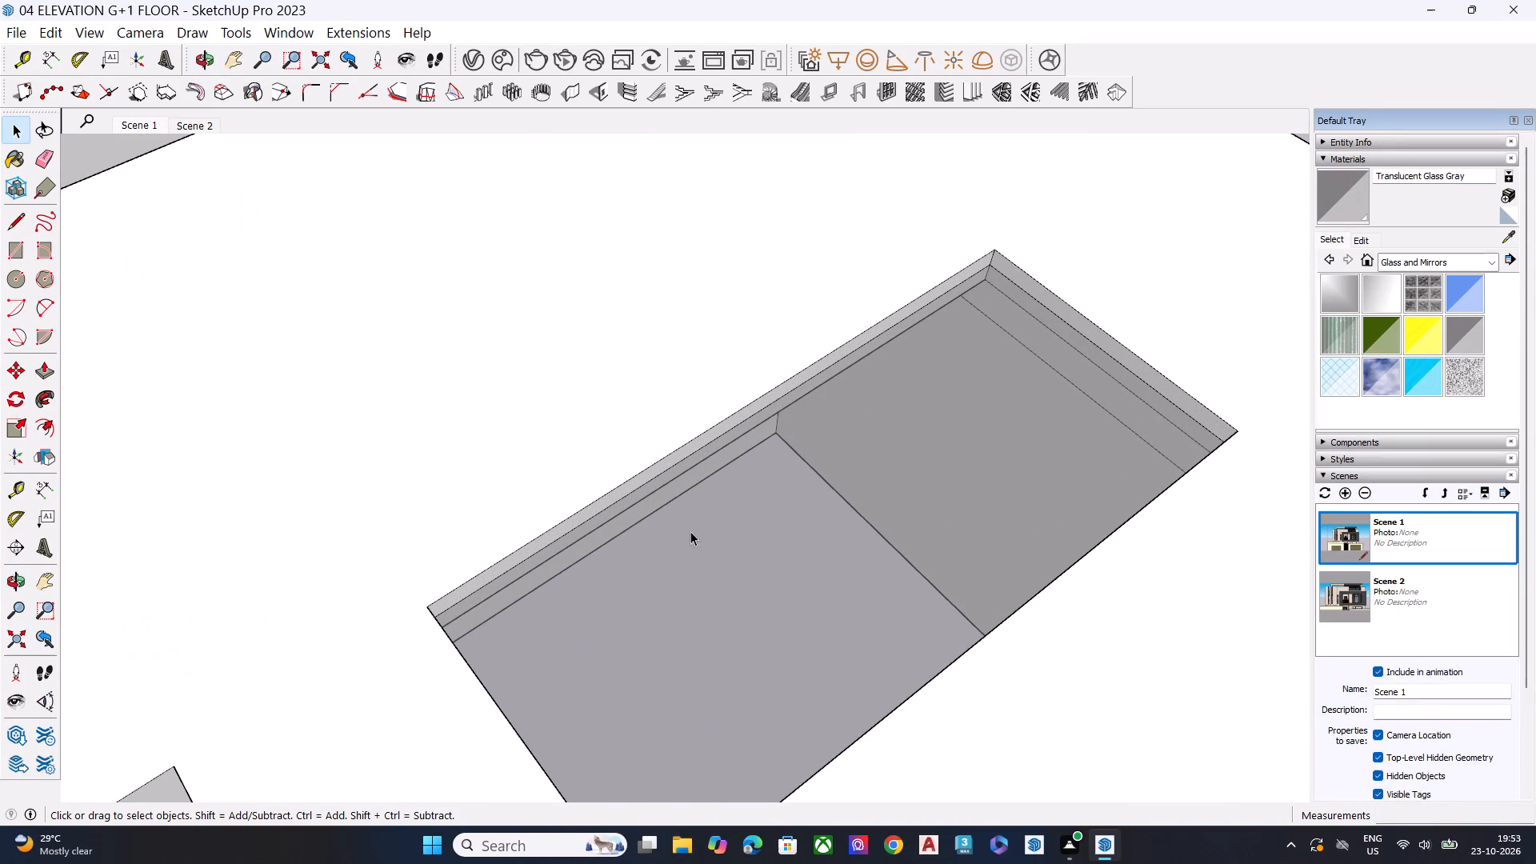
pyautogui.click(1386, 334)
pyautogui.click(989, 564)
pyautogui.scroll(-5, 986, 569)
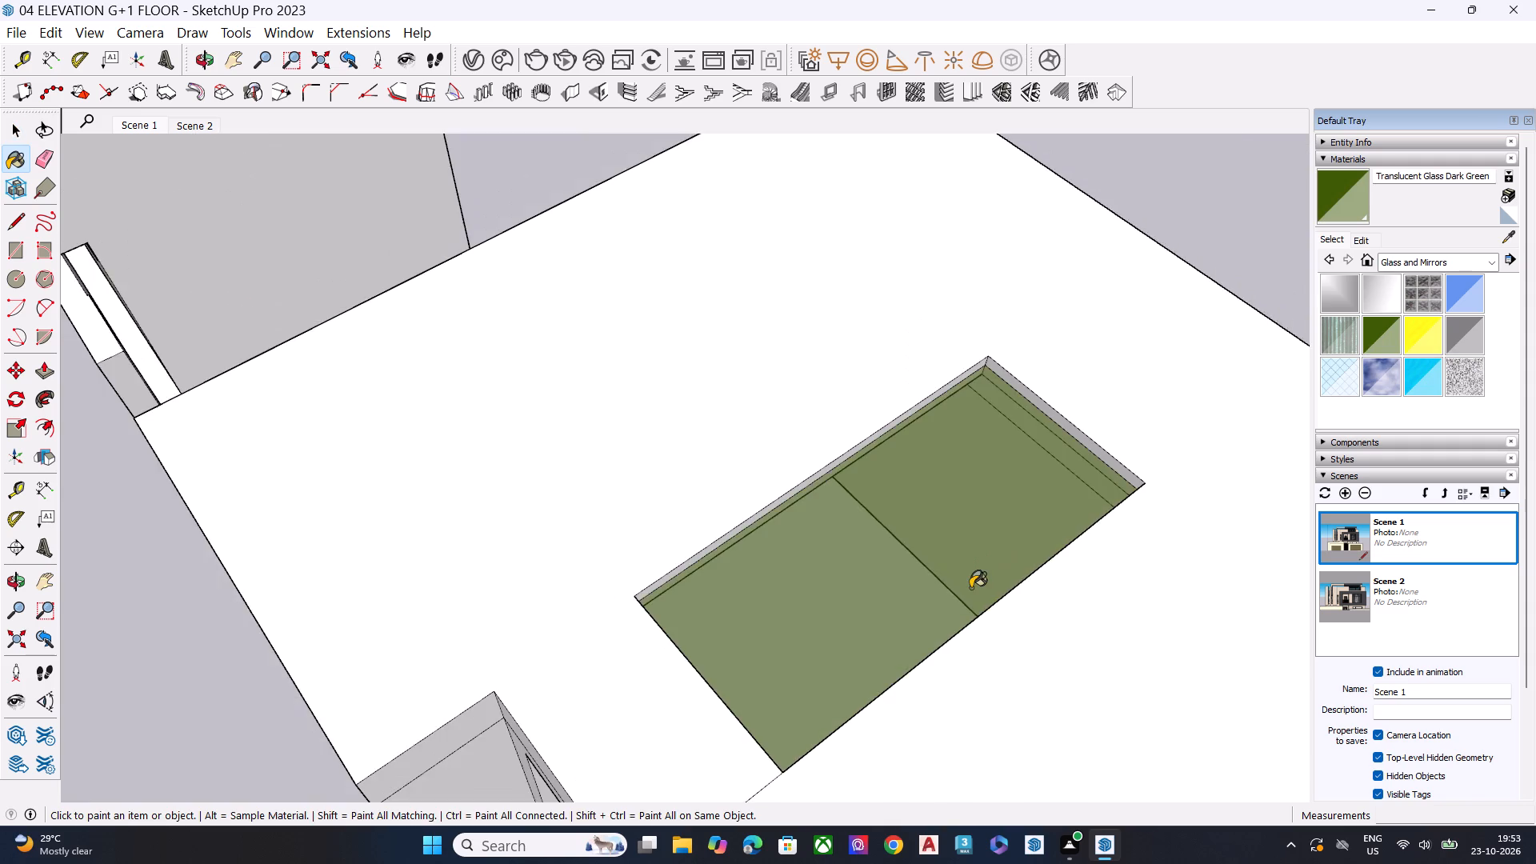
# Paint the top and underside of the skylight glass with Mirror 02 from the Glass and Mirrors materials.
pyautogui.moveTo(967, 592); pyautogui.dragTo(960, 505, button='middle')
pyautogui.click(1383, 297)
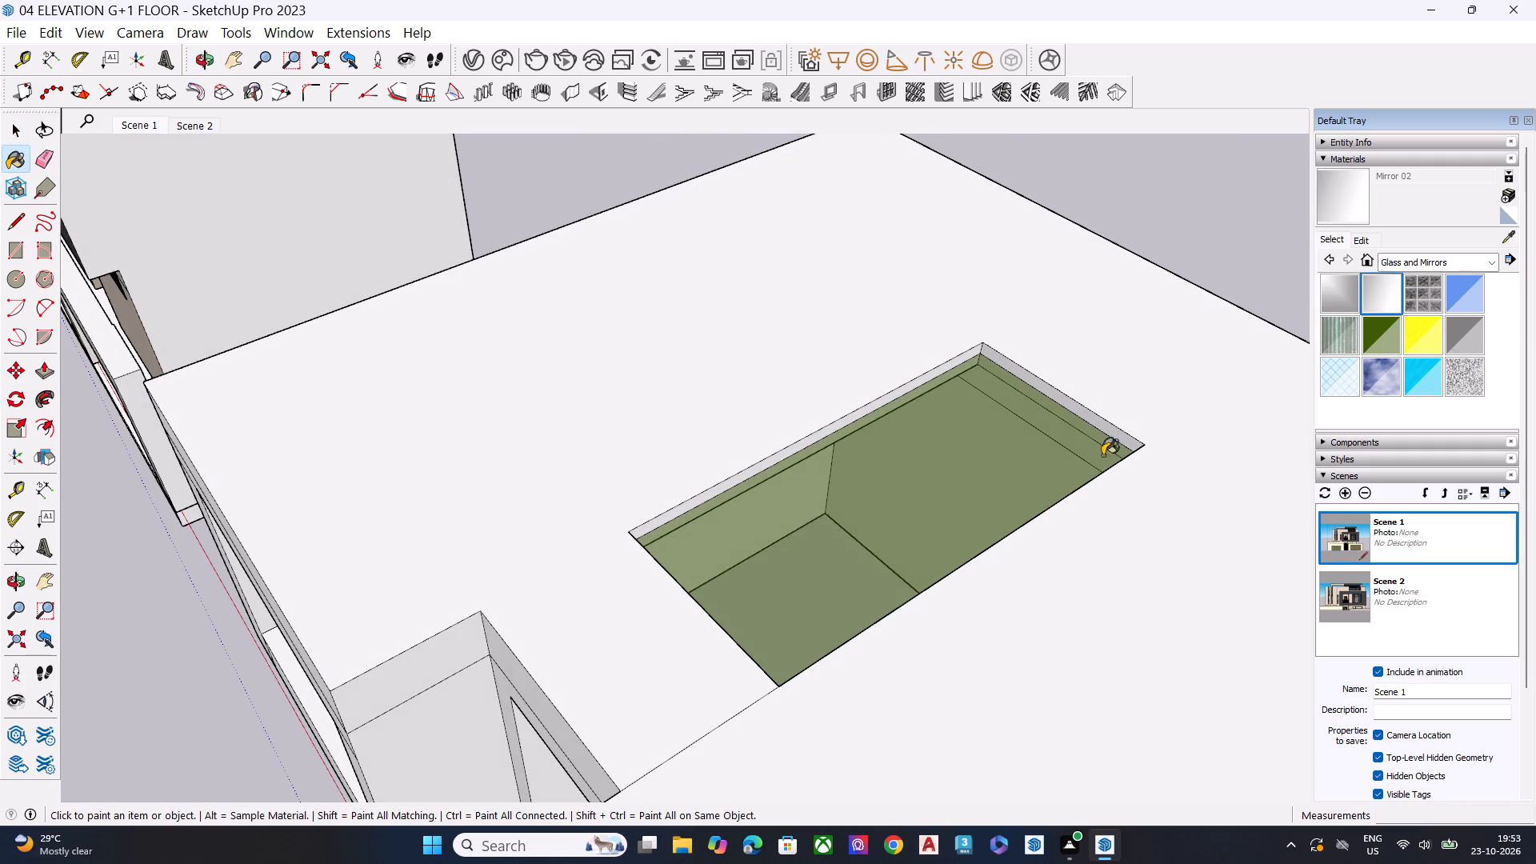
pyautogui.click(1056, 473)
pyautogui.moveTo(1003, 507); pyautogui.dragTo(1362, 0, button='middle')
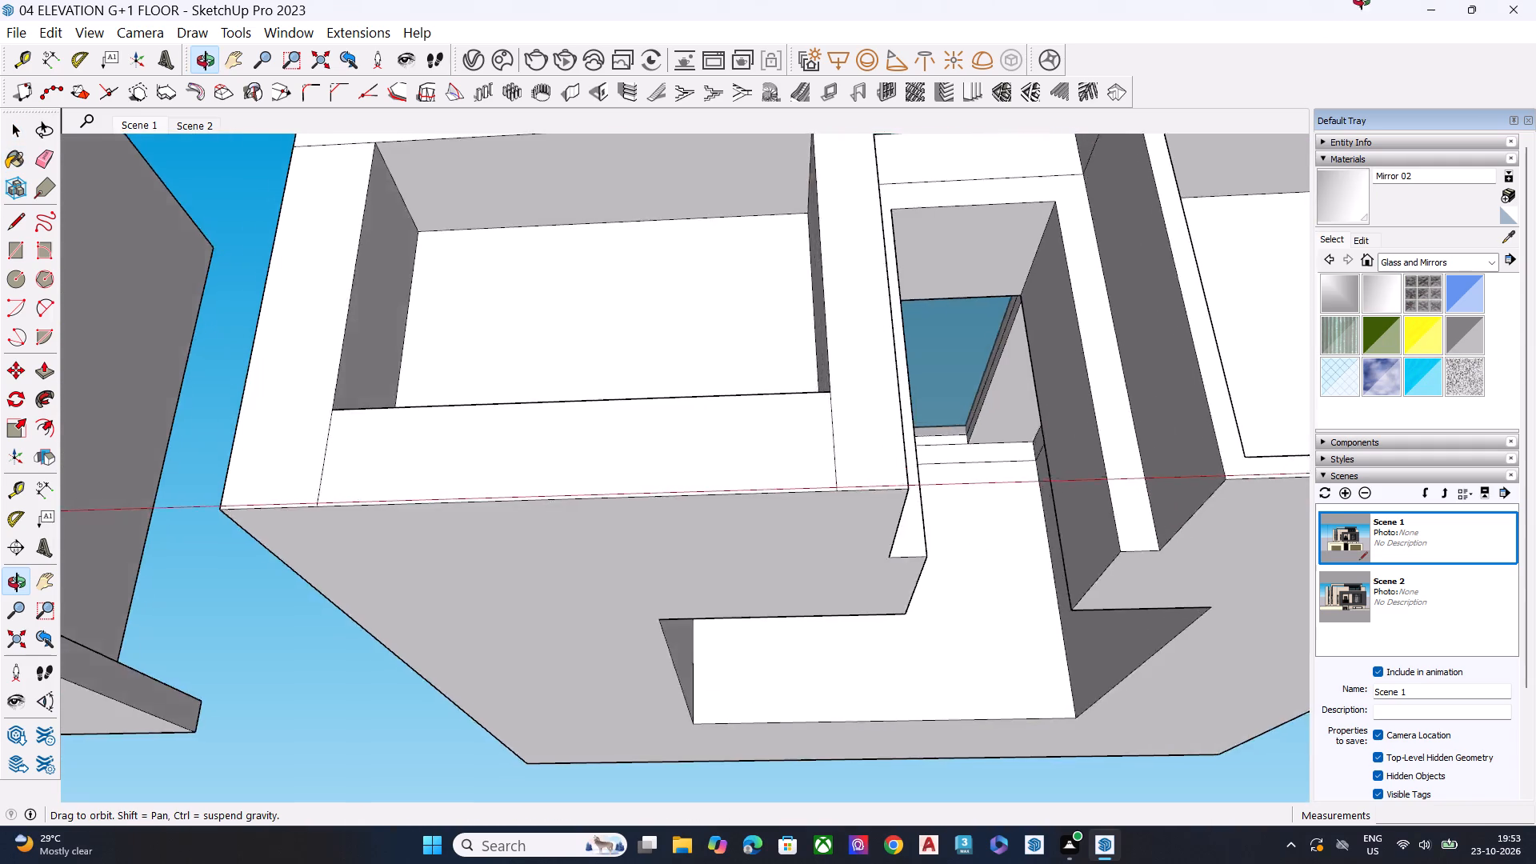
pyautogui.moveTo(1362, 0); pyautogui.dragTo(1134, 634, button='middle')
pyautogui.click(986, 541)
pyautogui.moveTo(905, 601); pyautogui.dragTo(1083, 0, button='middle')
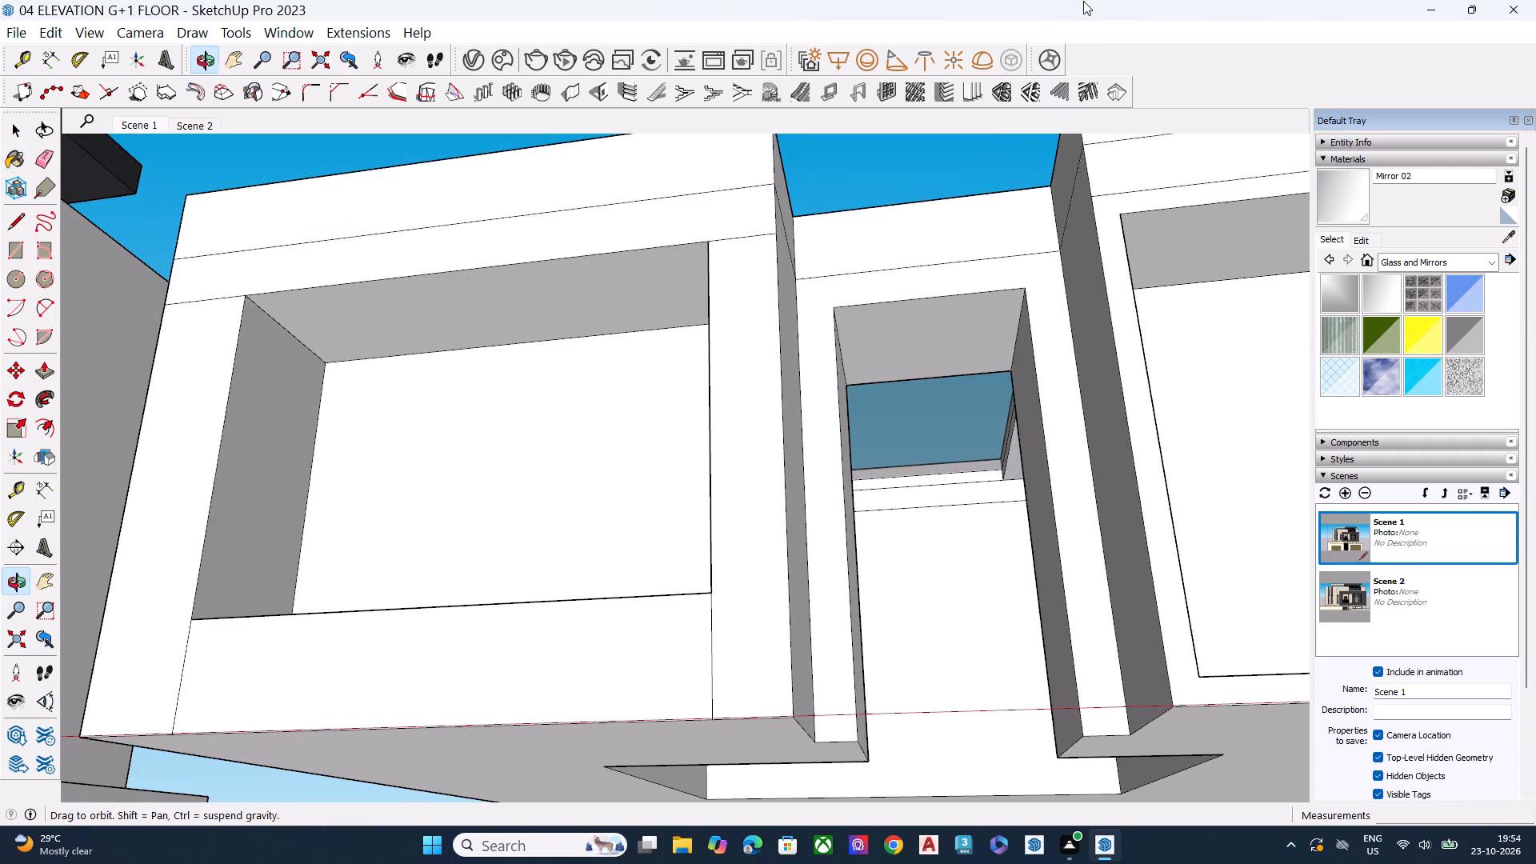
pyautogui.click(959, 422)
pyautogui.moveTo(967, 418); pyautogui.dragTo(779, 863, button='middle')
# Paint the top and underside of the skylight glass with Translucent Glass Gray from the Glass and Mirrors materials.
pyautogui.click(1463, 332)
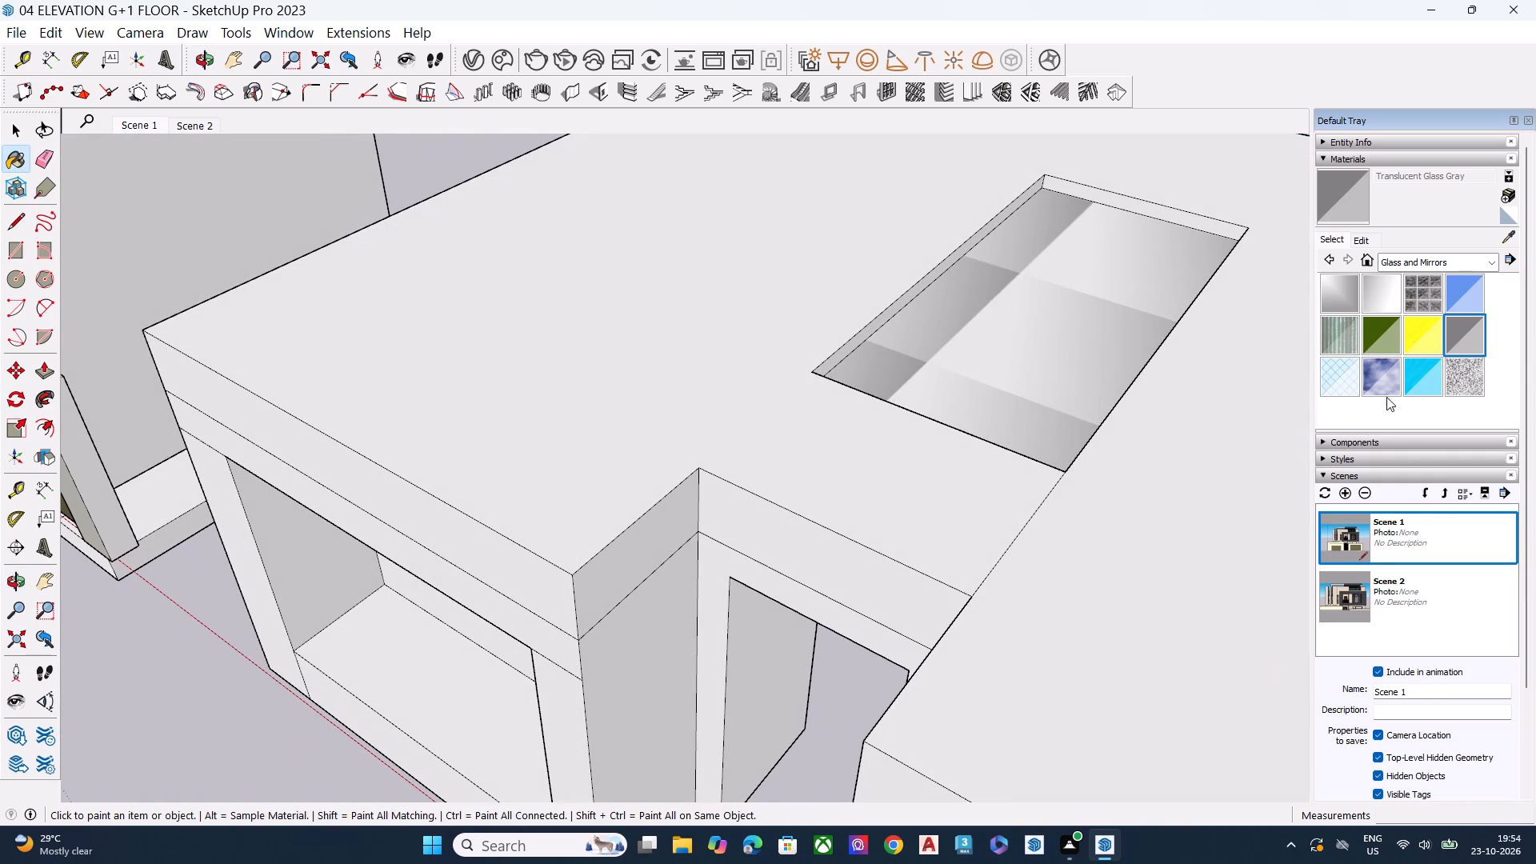
pyautogui.click(1095, 338)
pyautogui.moveTo(870, 465); pyautogui.dragTo(1167, 0, button='middle')
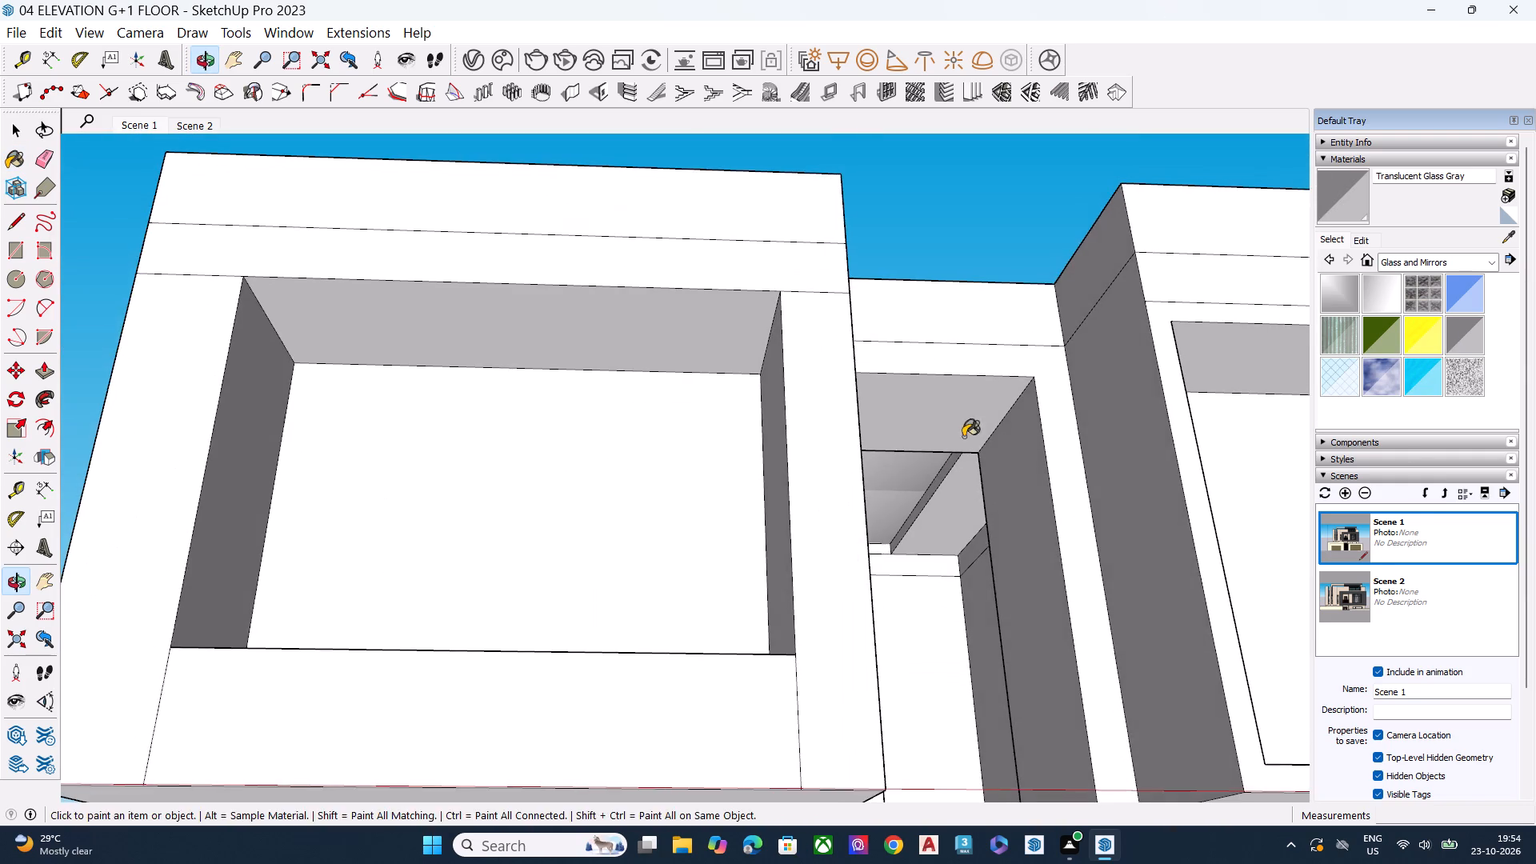
pyautogui.scroll(1, 949, 465)
pyautogui.moveTo(949, 465); pyautogui.dragTo(894, 250, button='middle')
pyautogui.click(906, 466)
pyautogui.moveTo(910, 443); pyautogui.dragTo(730, 286, button='middle')
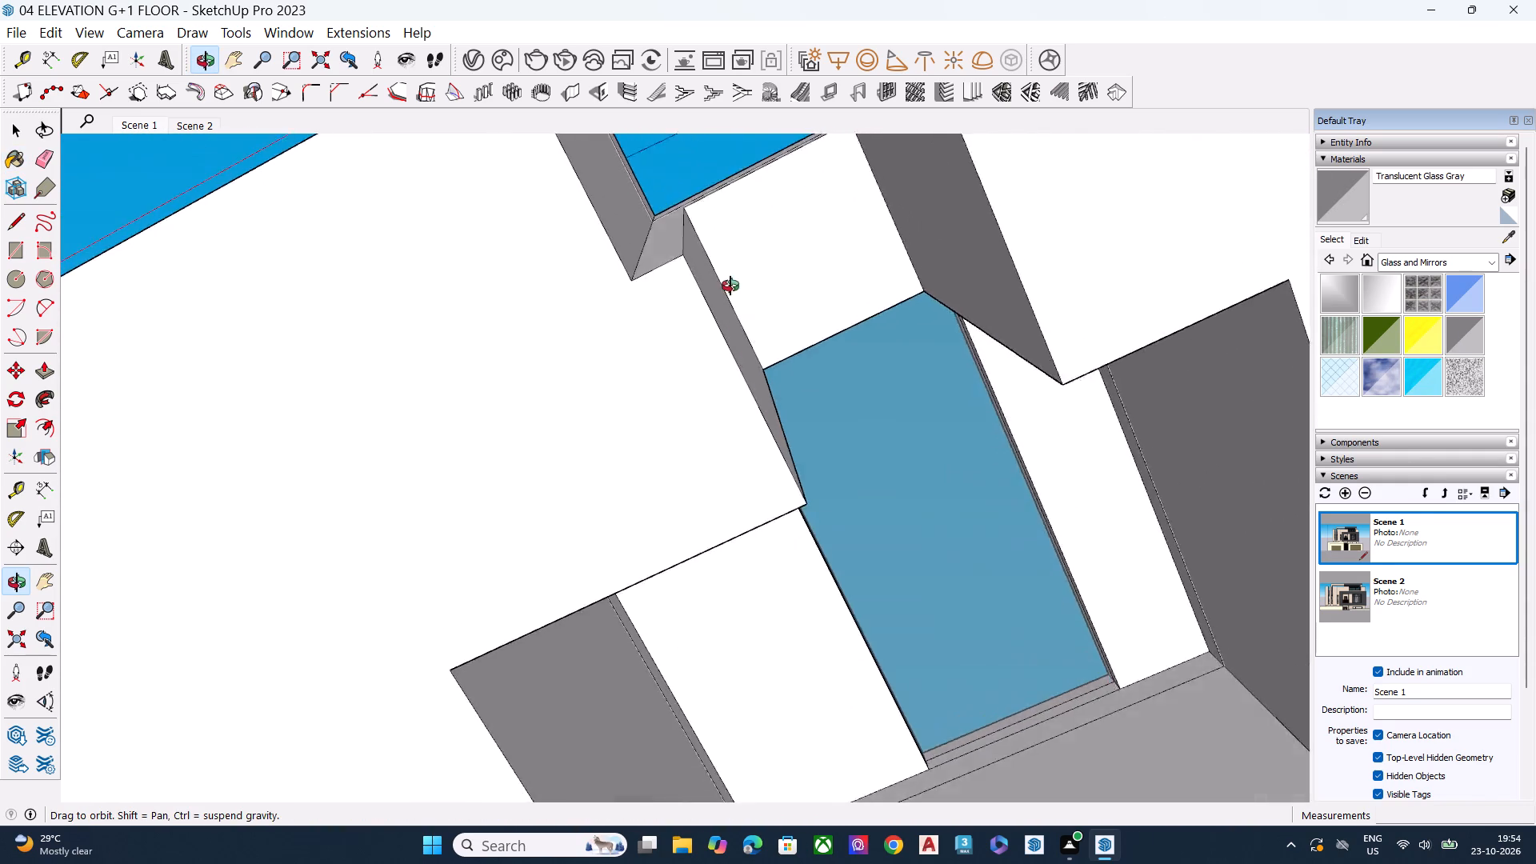
# Examine the block's front, passage and roof skylight beside the G+1 house from below and above.
pyautogui.moveTo(730, 286); pyautogui.dragTo(747, 685, button='middle')
pyautogui.scroll(-1, 1078, 605)
pyautogui.scroll(1, 1078, 605)
pyautogui.scroll(-1, 1078, 605)
pyautogui.keyDown('ctrl'); pyautogui.scroll(3, 1078, 605); pyautogui.keyUp('ctrl')
pyautogui.keyDown('ctrl'); pyautogui.scroll(-3, 1078, 605); pyautogui.keyUp('ctrl')
pyautogui.press('space')
pyautogui.scroll(-3, 866, 653)
pyautogui.press('space')
pyautogui.scroll(1, 866, 653)
pyautogui.scroll(-3, 866, 653)
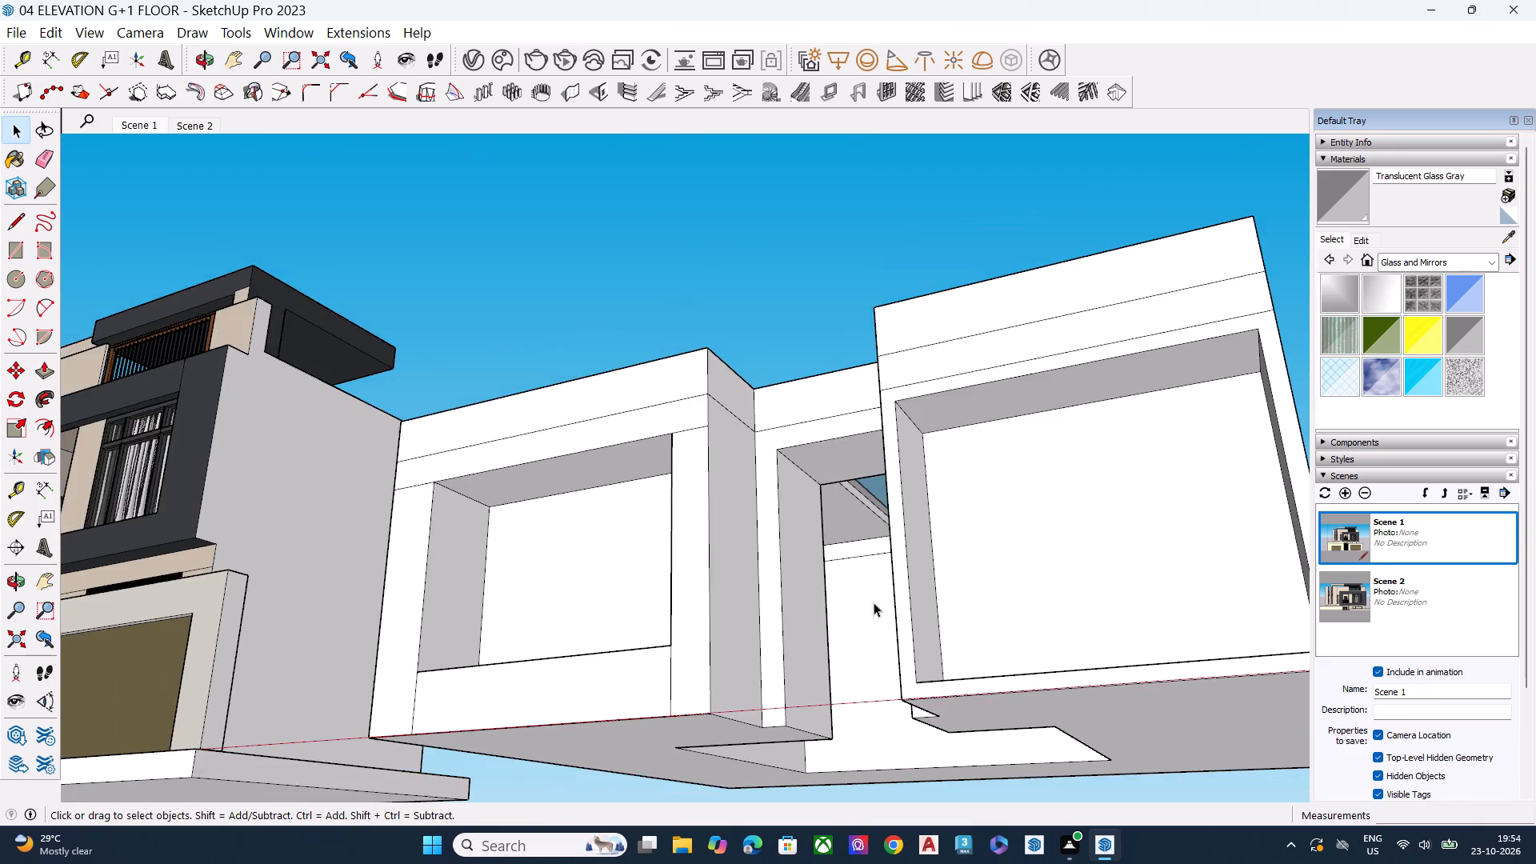
pyautogui.scroll(-2, 874, 602)
pyautogui.scroll(1, 890, 521)
pyautogui.moveTo(894, 521); pyautogui.dragTo(1038, 754, button='middle')
pyautogui.scroll(-1, 1038, 754)
pyautogui.scroll(-1, 909, 534)
pyautogui.scroll(3, 909, 534)
pyautogui.scroll(-1, 909, 534)
pyautogui.scroll(3, 909, 534)
pyautogui.scroll(-3, 914, 536)
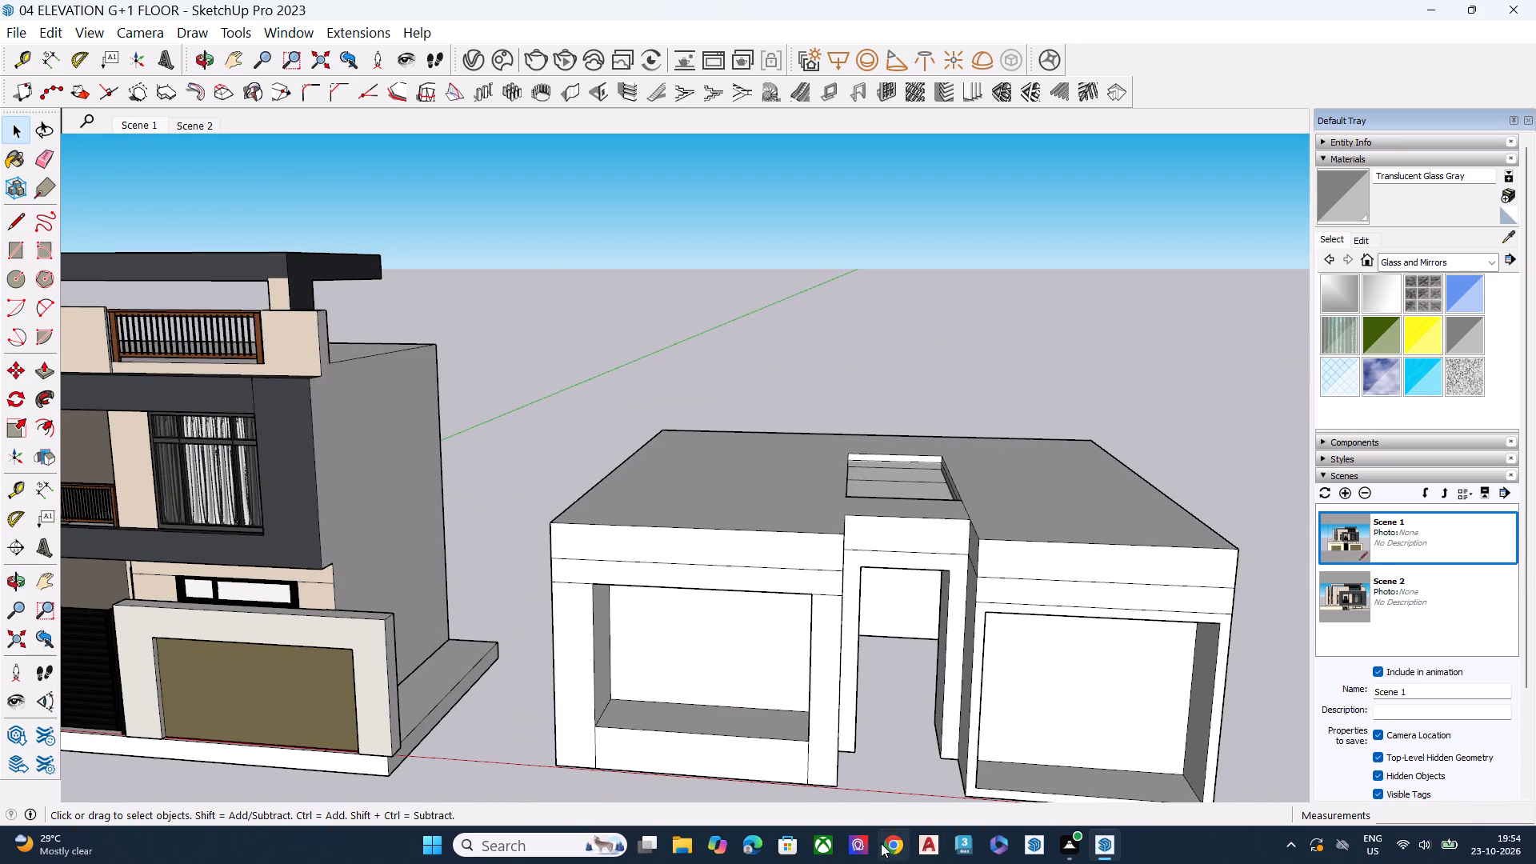
pyautogui.scroll(-2, 917, 352)
pyautogui.scroll(1, 907, 366)
pyautogui.scroll(-1, 904, 370)
pyautogui.scroll(2, 904, 372)
pyautogui.scroll(-1, 902, 378)
pyautogui.scroll(1, 902, 379)
pyautogui.scroll(-2, 900, 392)
pyautogui.moveTo(863, 484); pyautogui.dragTo(965, 692, button='middle')
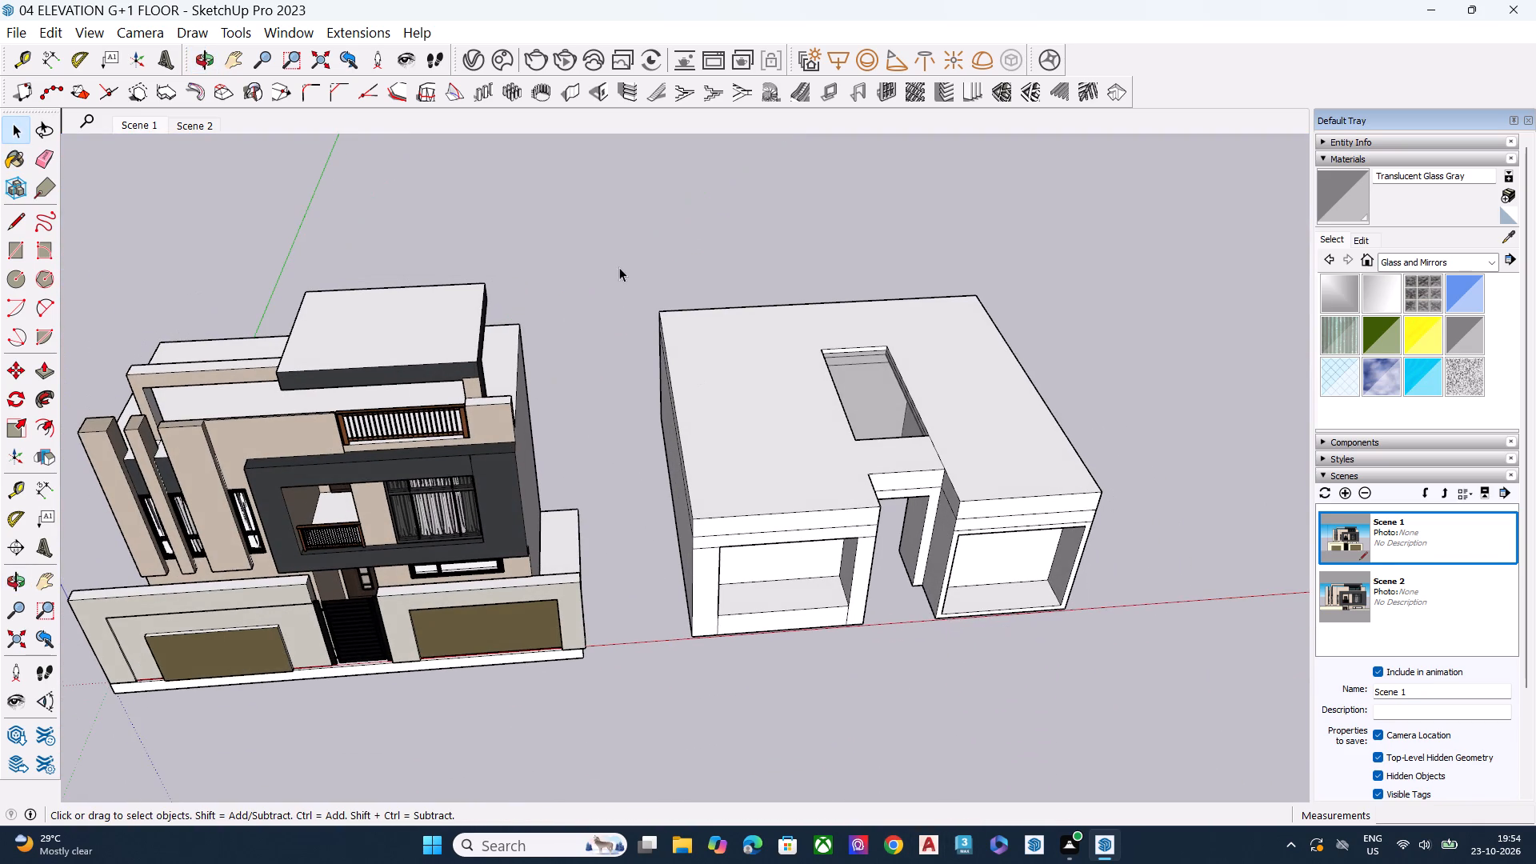
pyautogui.moveTo(618, 264); pyautogui.dragTo(1036, 199)
pyautogui.press('space')
# Raise the block's whole roof face slightly with Push/Pull.
pyautogui.moveTo(1150, 461); pyautogui.dragTo(763, 411, button='middle')
pyautogui.scroll(6, 813, 428)
pyautogui.click(1092, 618)
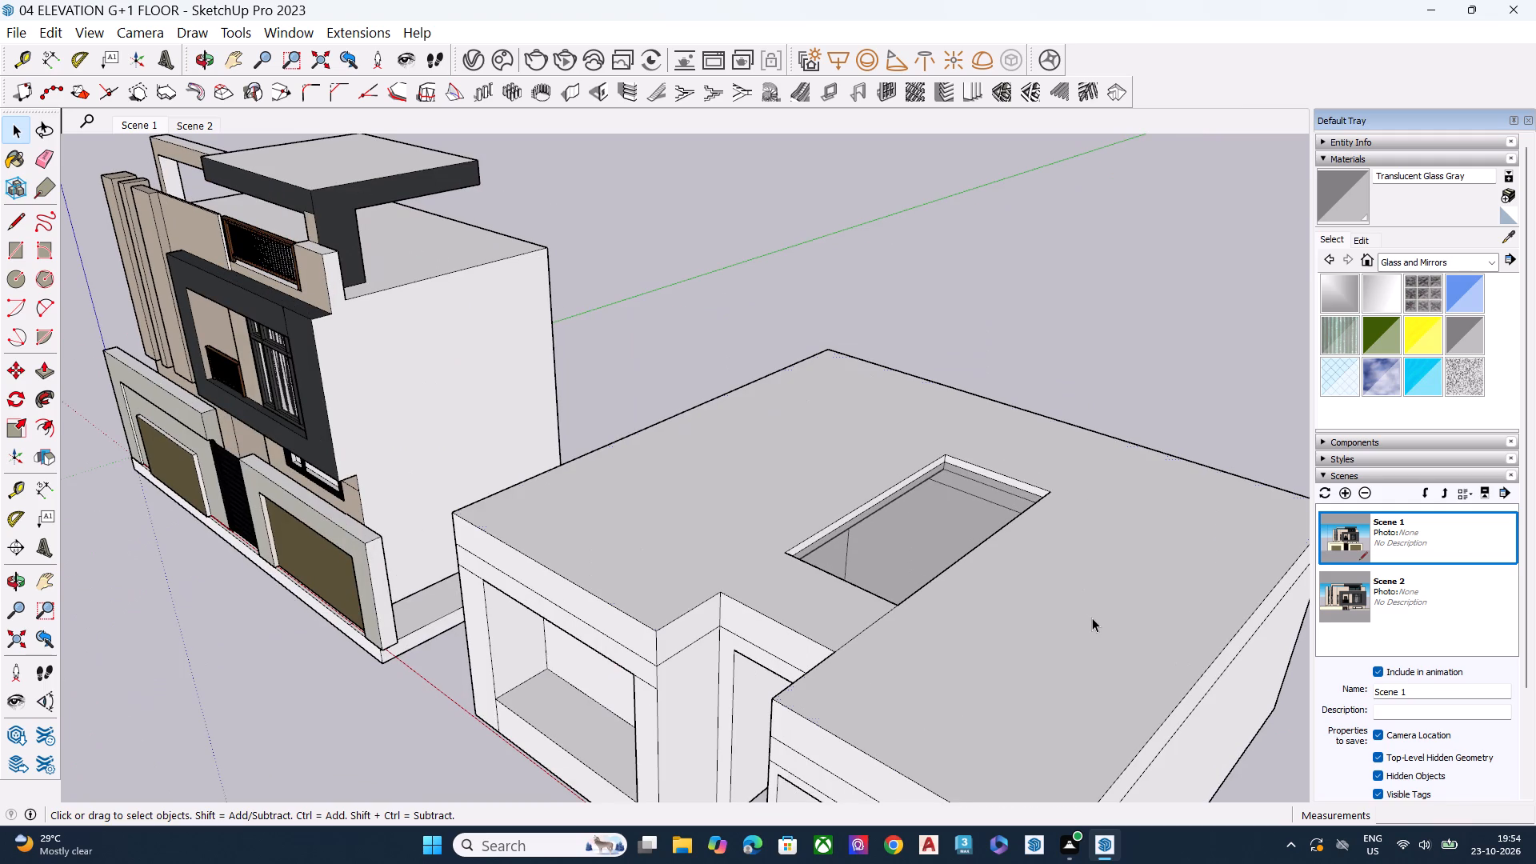
pyautogui.press('p')
pyautogui.click(1093, 605)
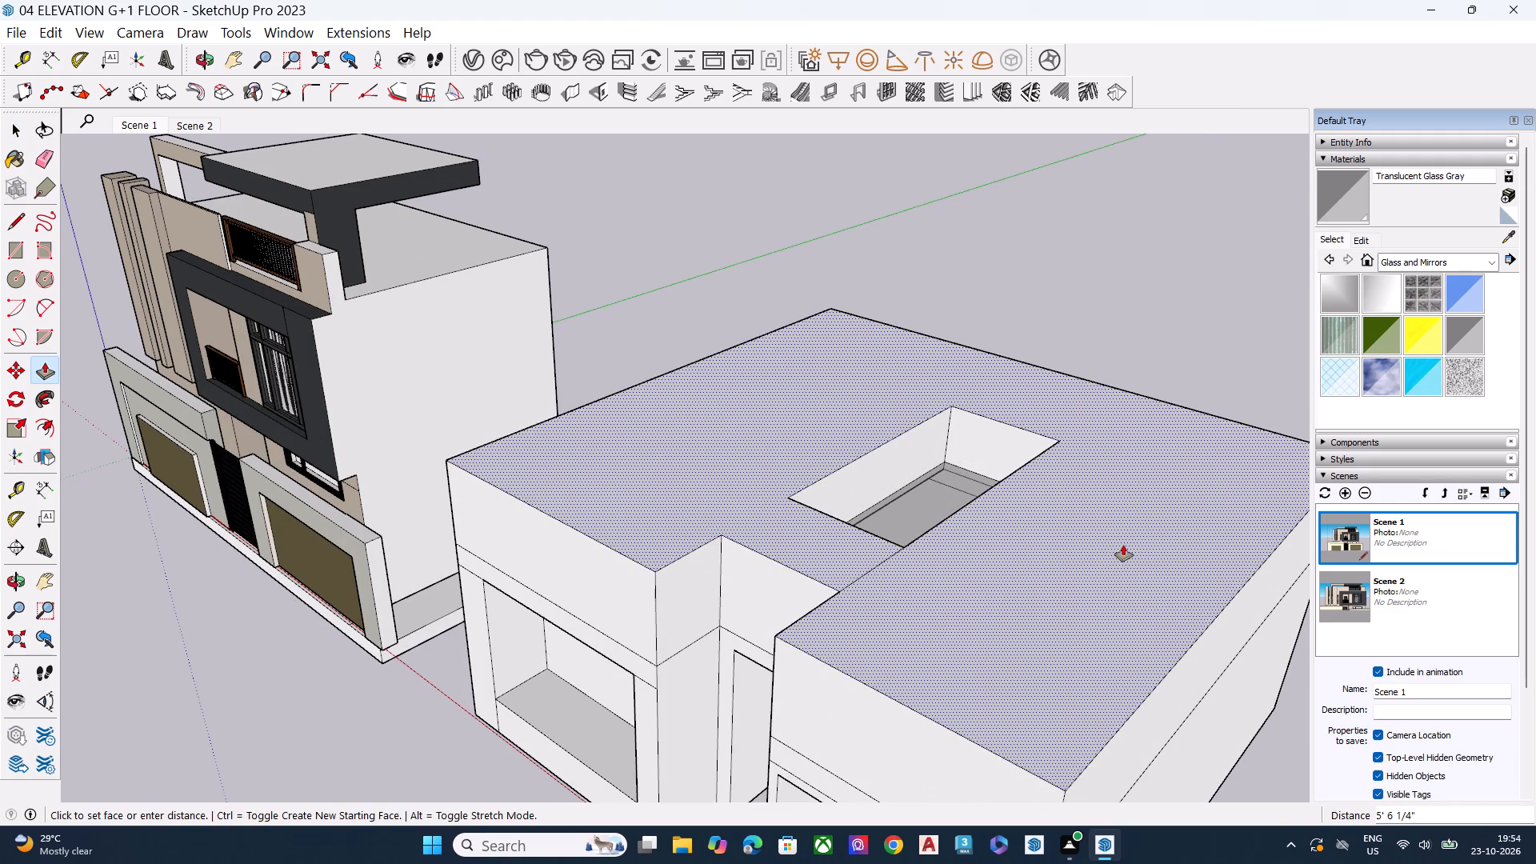
pyautogui.click(1114, 590)
pyautogui.press('space')
# Draw two parallel lines, each about 15', across the roof from the skylight opening's rear corners to the block's back edge.
pyautogui.moveTo(1086, 586); pyautogui.dragTo(762, 616, button='middle')
pyautogui.click(1183, 394)
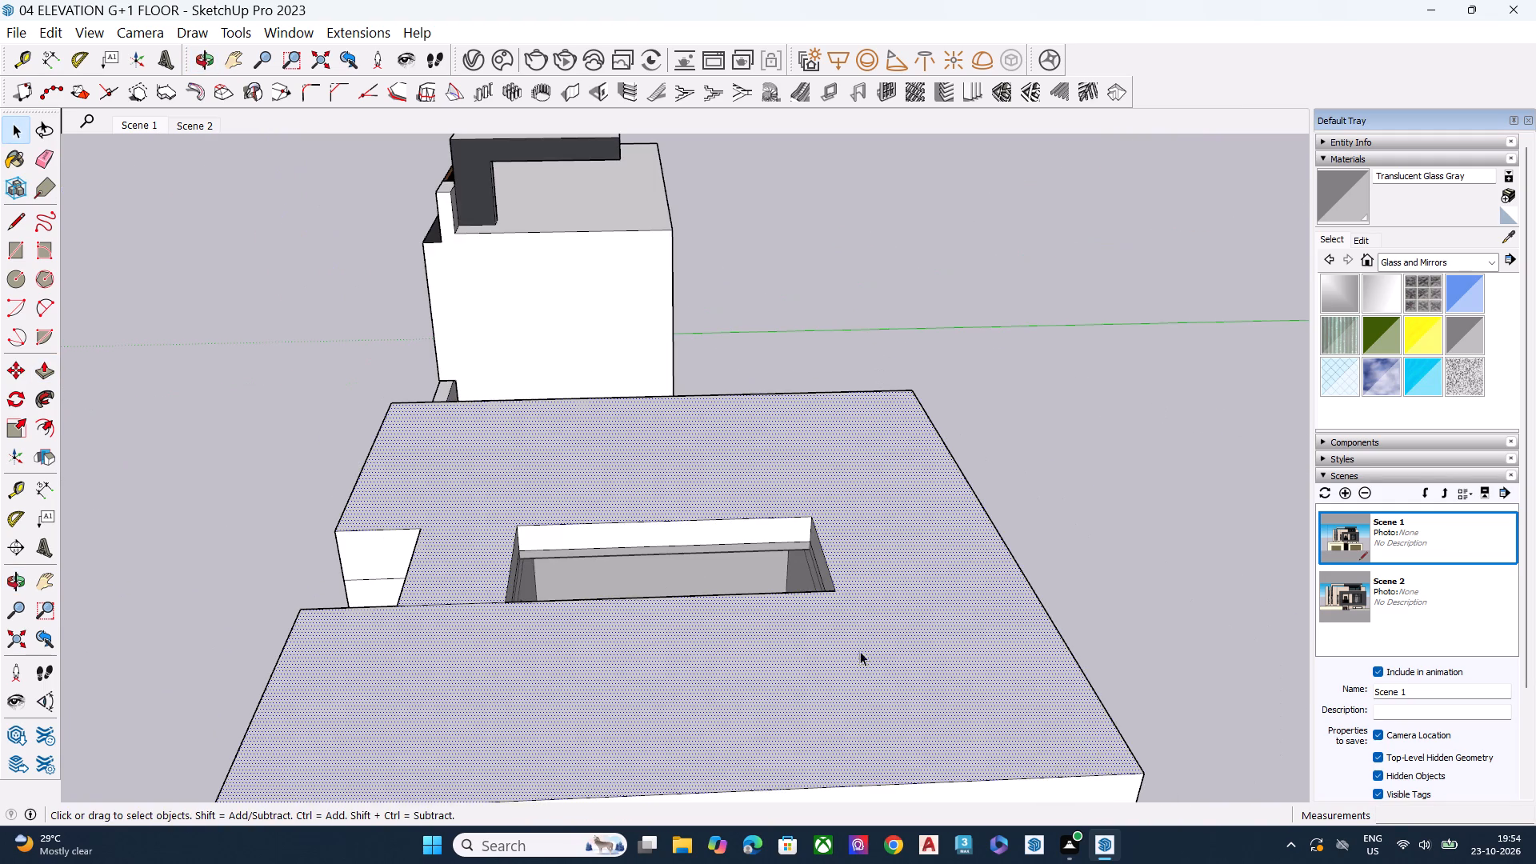
pyautogui.moveTo(860, 651); pyautogui.dragTo(850, 731, button='middle')
pyautogui.scroll(3, 854, 699)
pyautogui.scroll(-1, 855, 675)
pyautogui.scroll(4, 855, 675)
pyautogui.press('l')
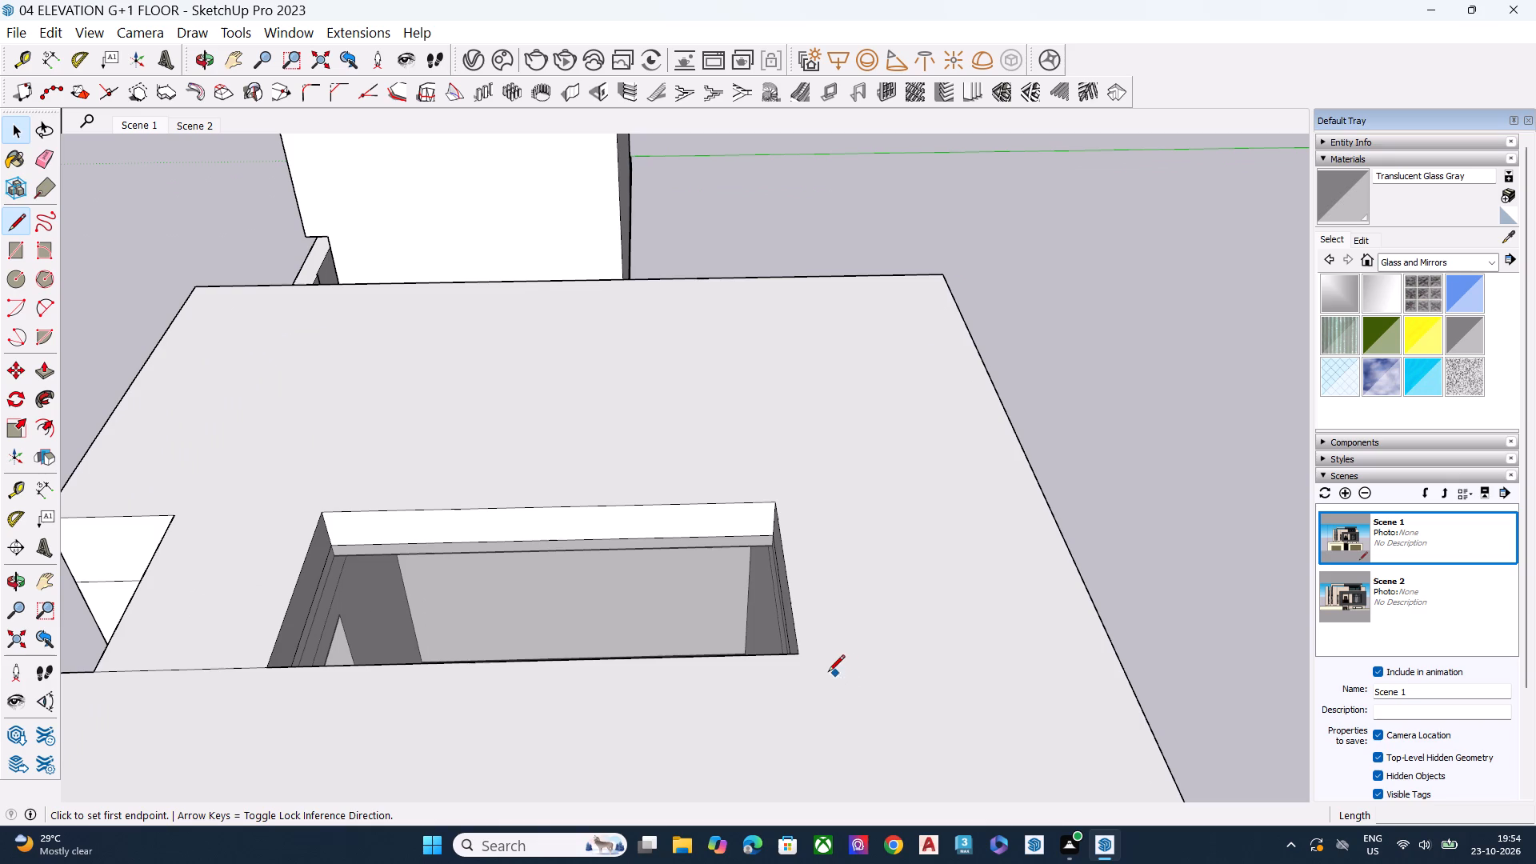
pyautogui.moveTo(801, 651); pyautogui.dragTo(812, 654)
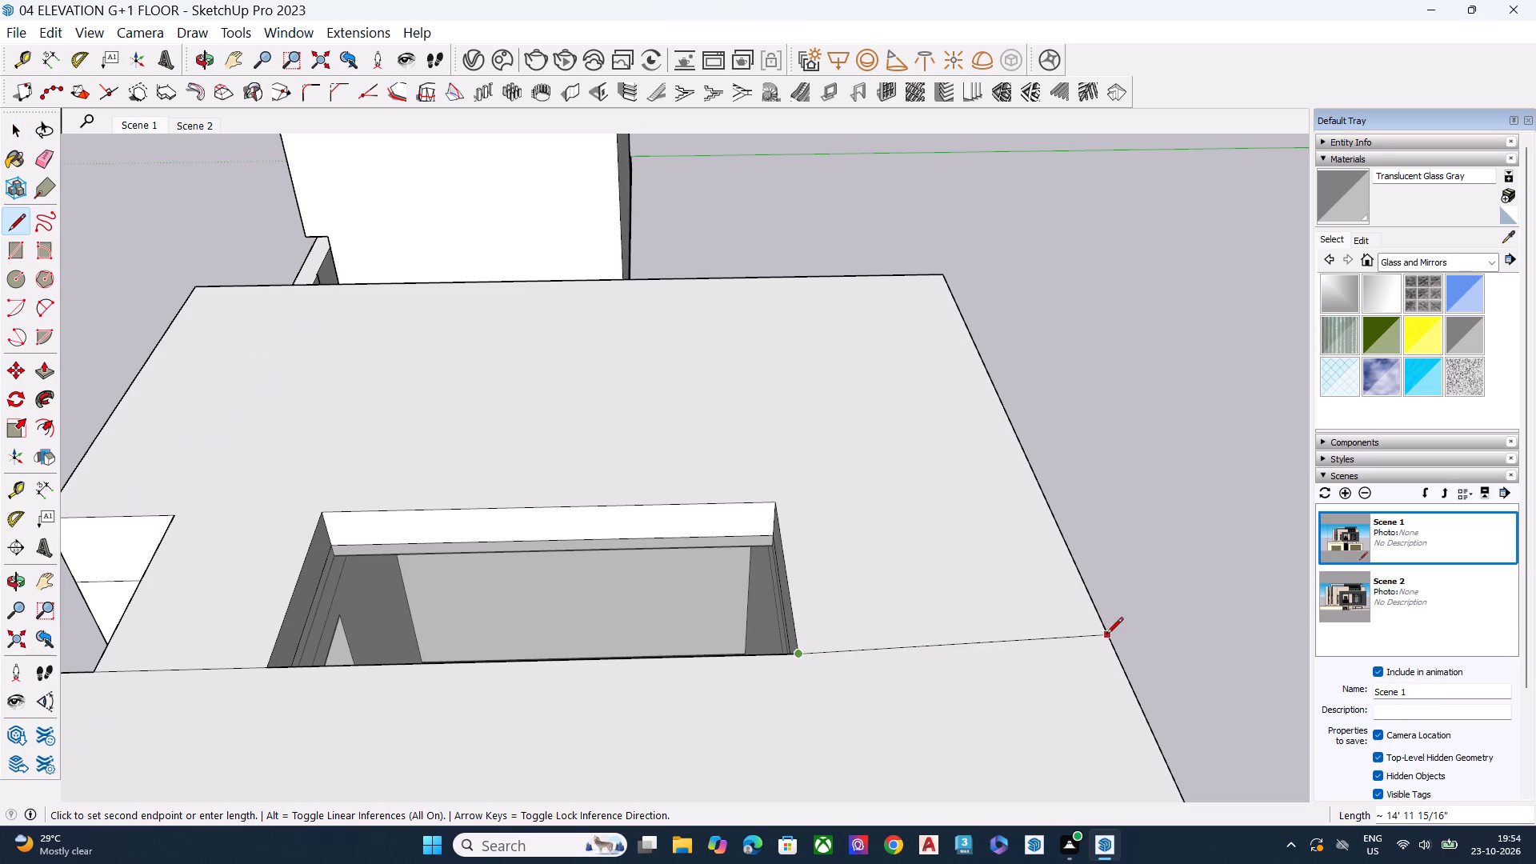
pyautogui.click(1111, 647)
pyautogui.click(775, 502)
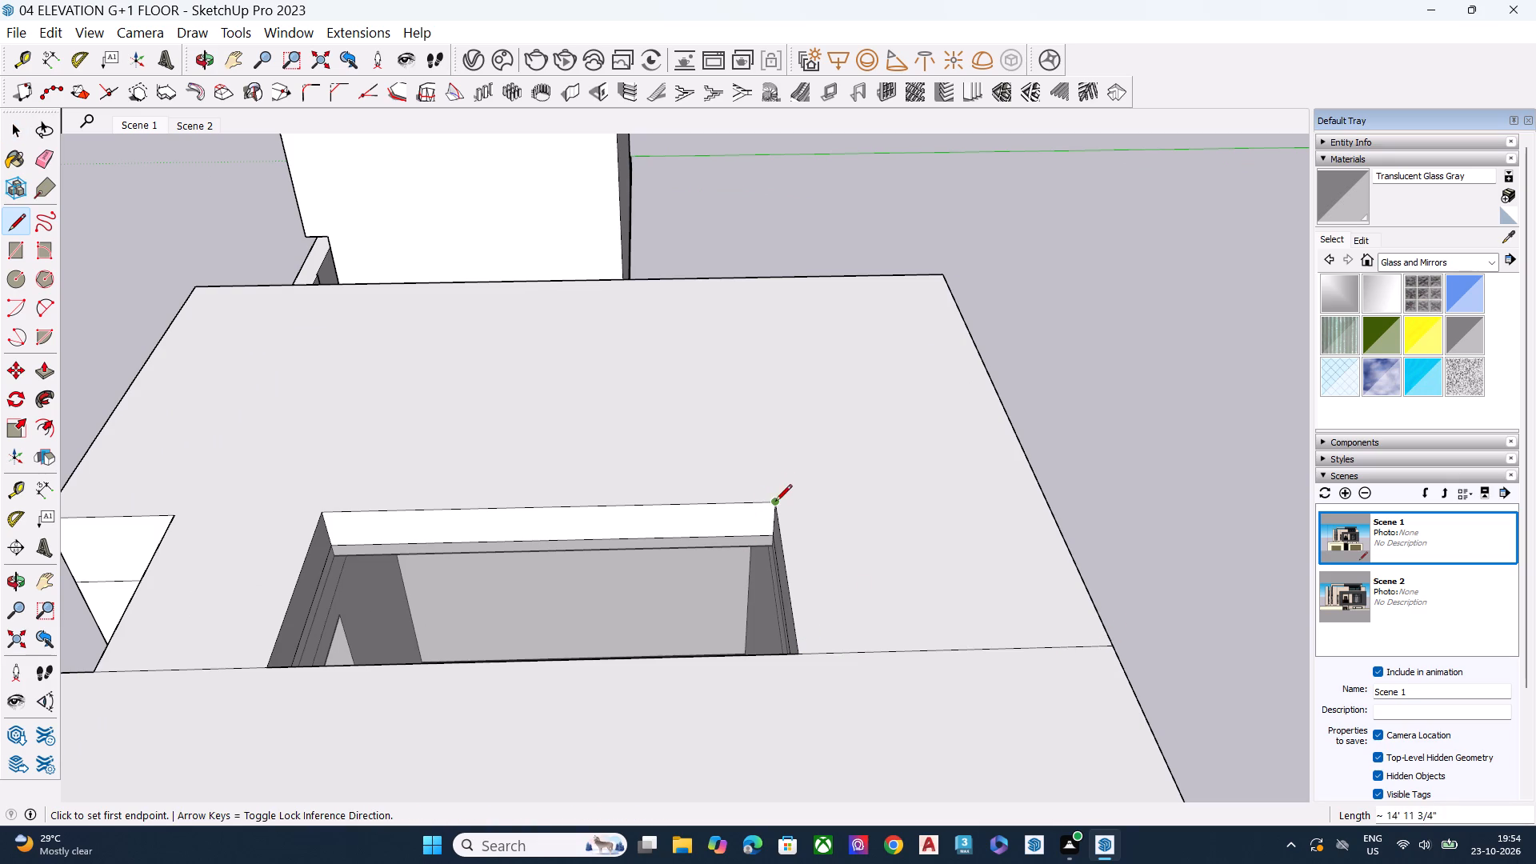
pyautogui.click(1045, 494)
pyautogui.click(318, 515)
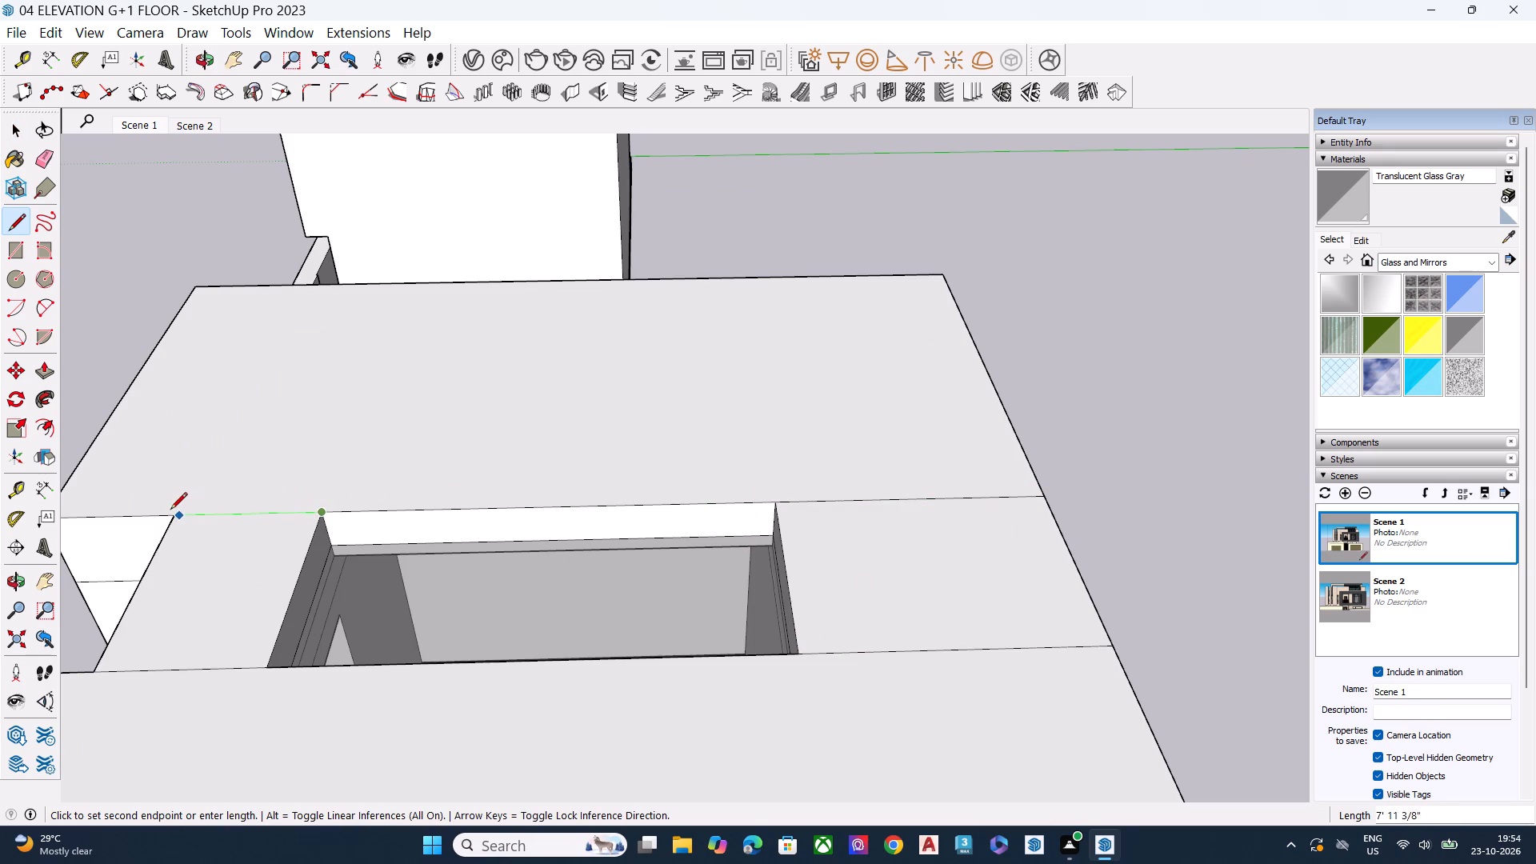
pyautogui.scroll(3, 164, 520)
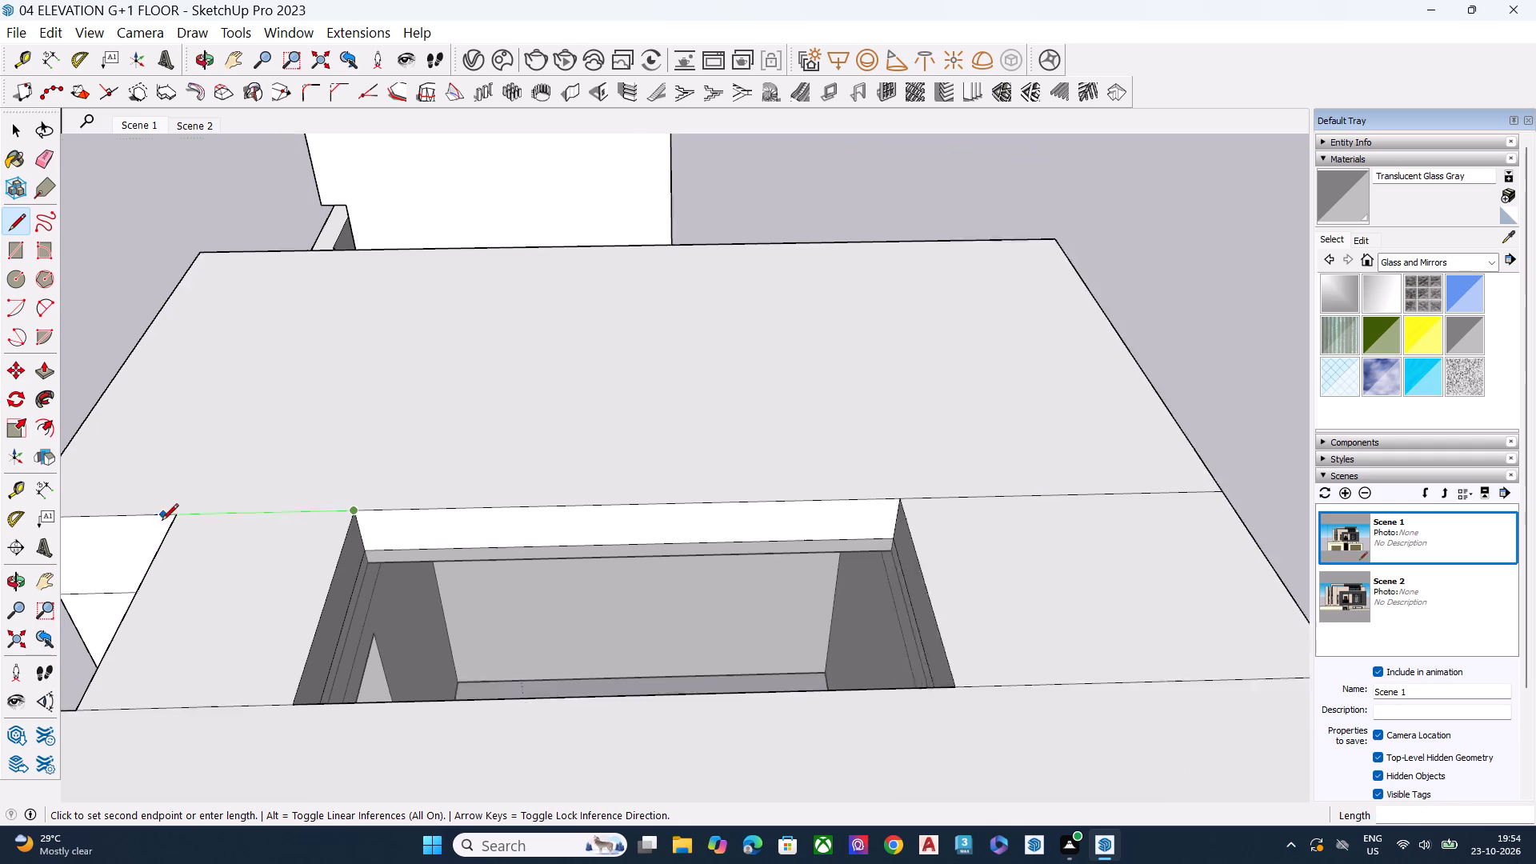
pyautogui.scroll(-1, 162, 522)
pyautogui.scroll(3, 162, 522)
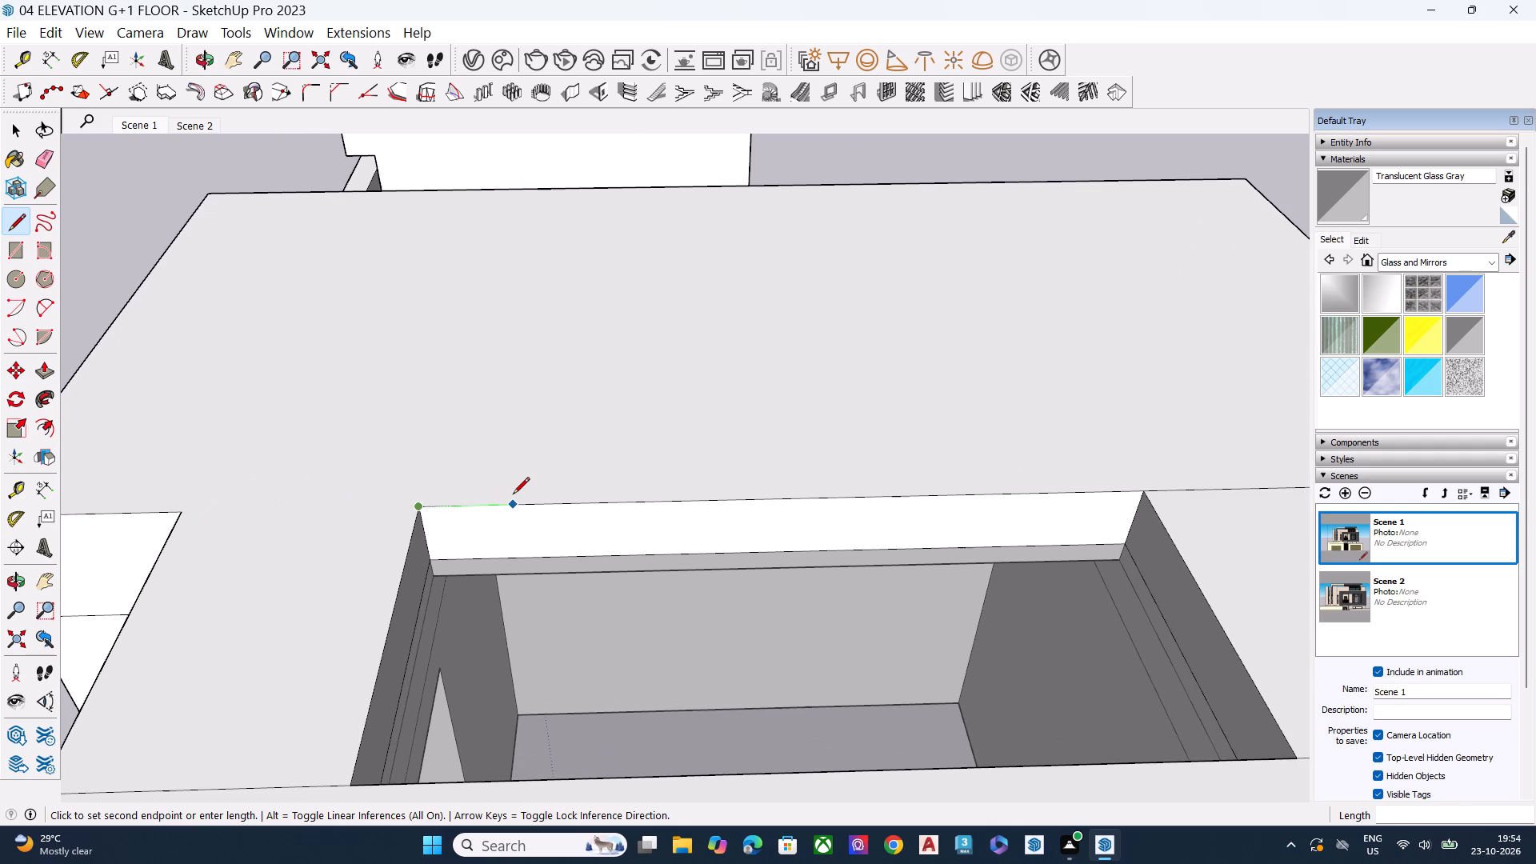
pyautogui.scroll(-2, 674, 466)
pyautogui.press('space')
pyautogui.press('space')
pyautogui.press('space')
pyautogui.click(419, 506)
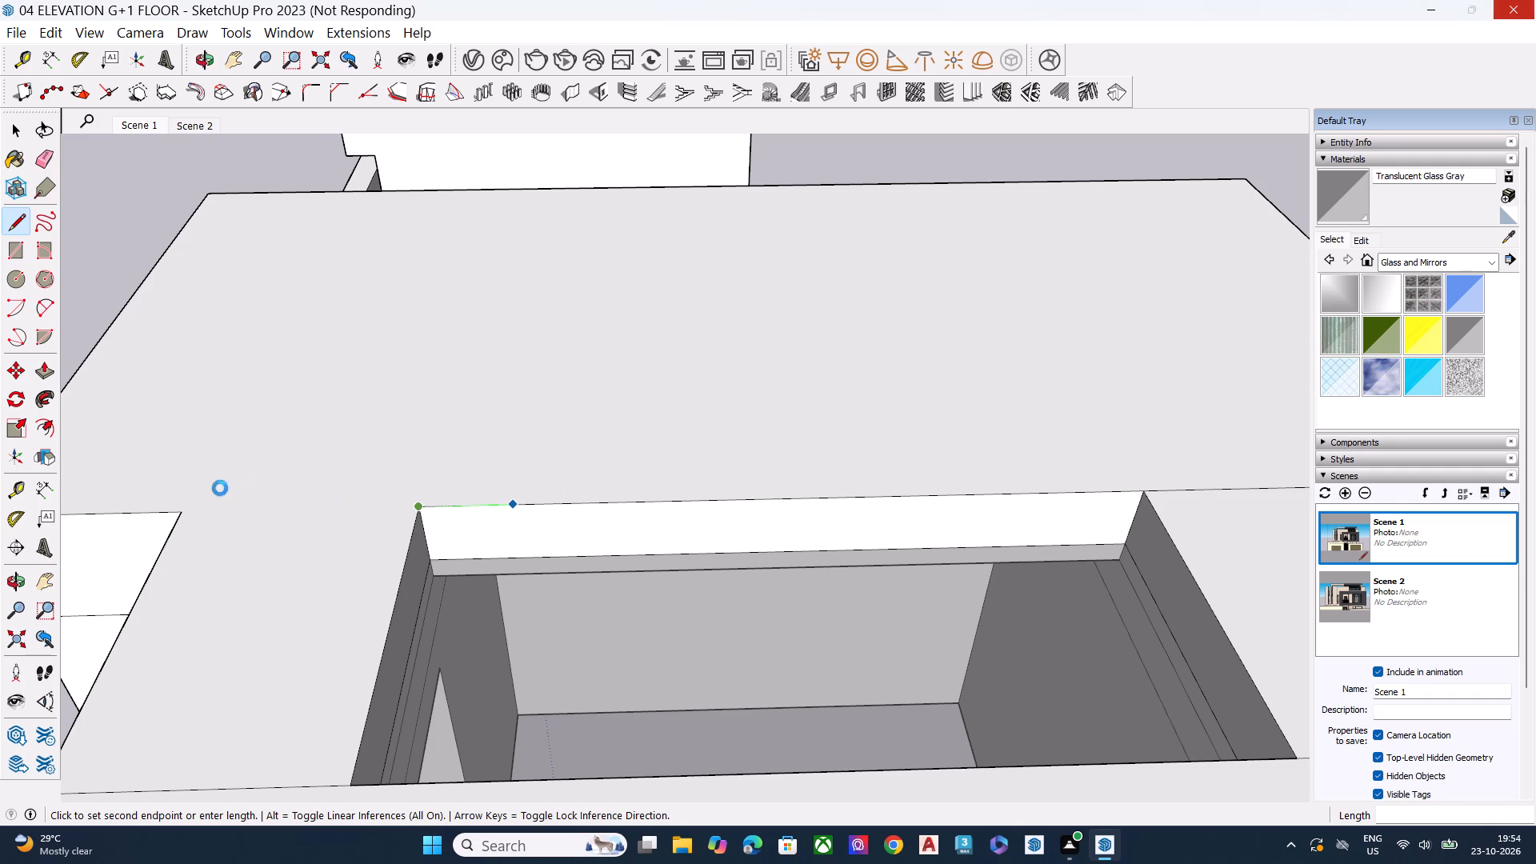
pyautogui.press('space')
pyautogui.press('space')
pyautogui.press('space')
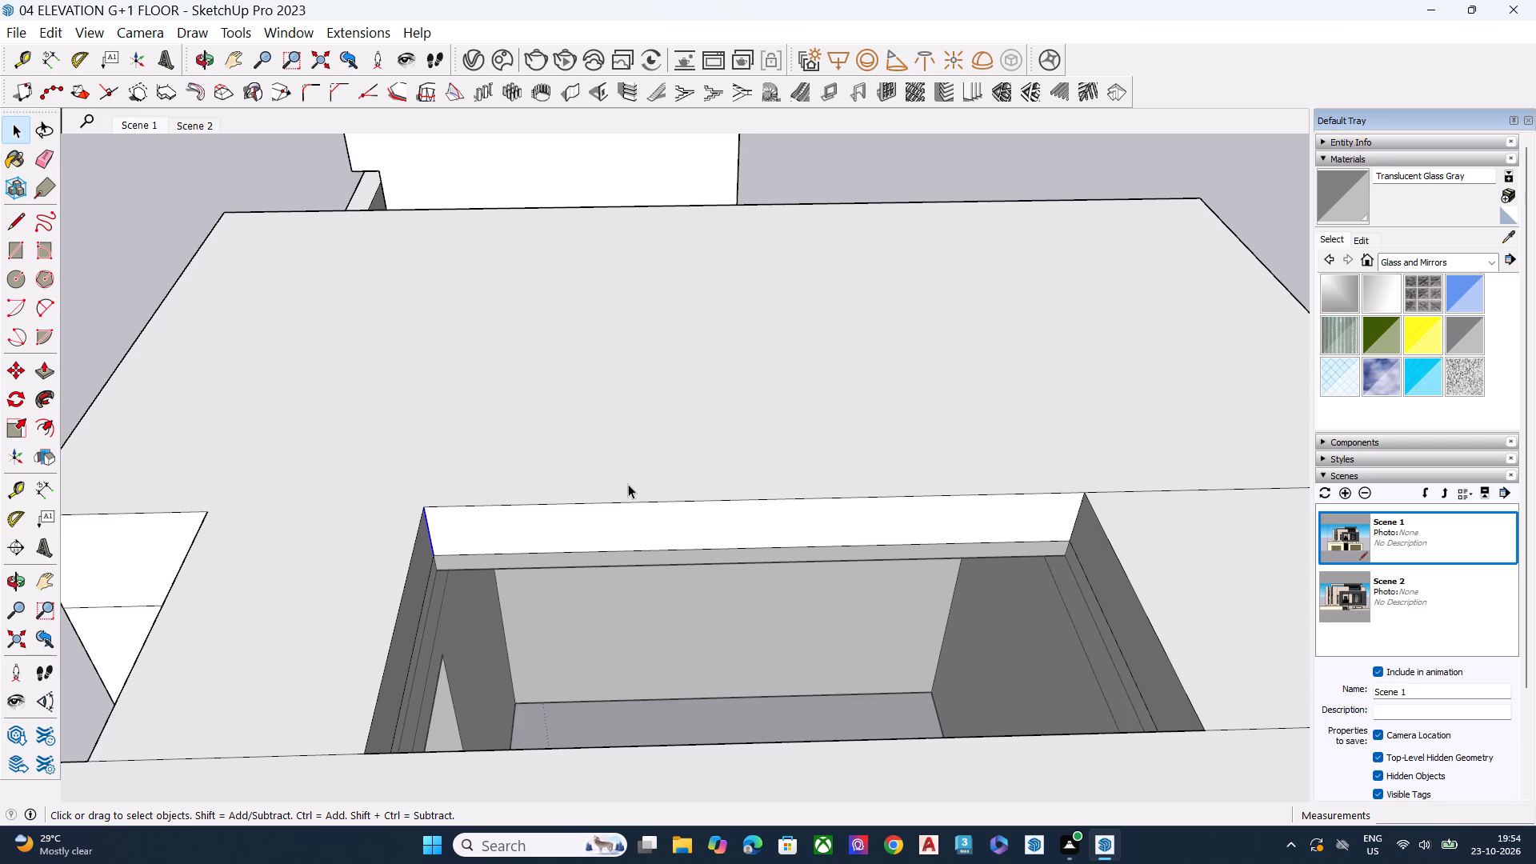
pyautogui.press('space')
# Draw a line about 7' 11 3/8" long from the skylight opening's front corner to the roof corner above the entrance passage.
pyautogui.press('l')
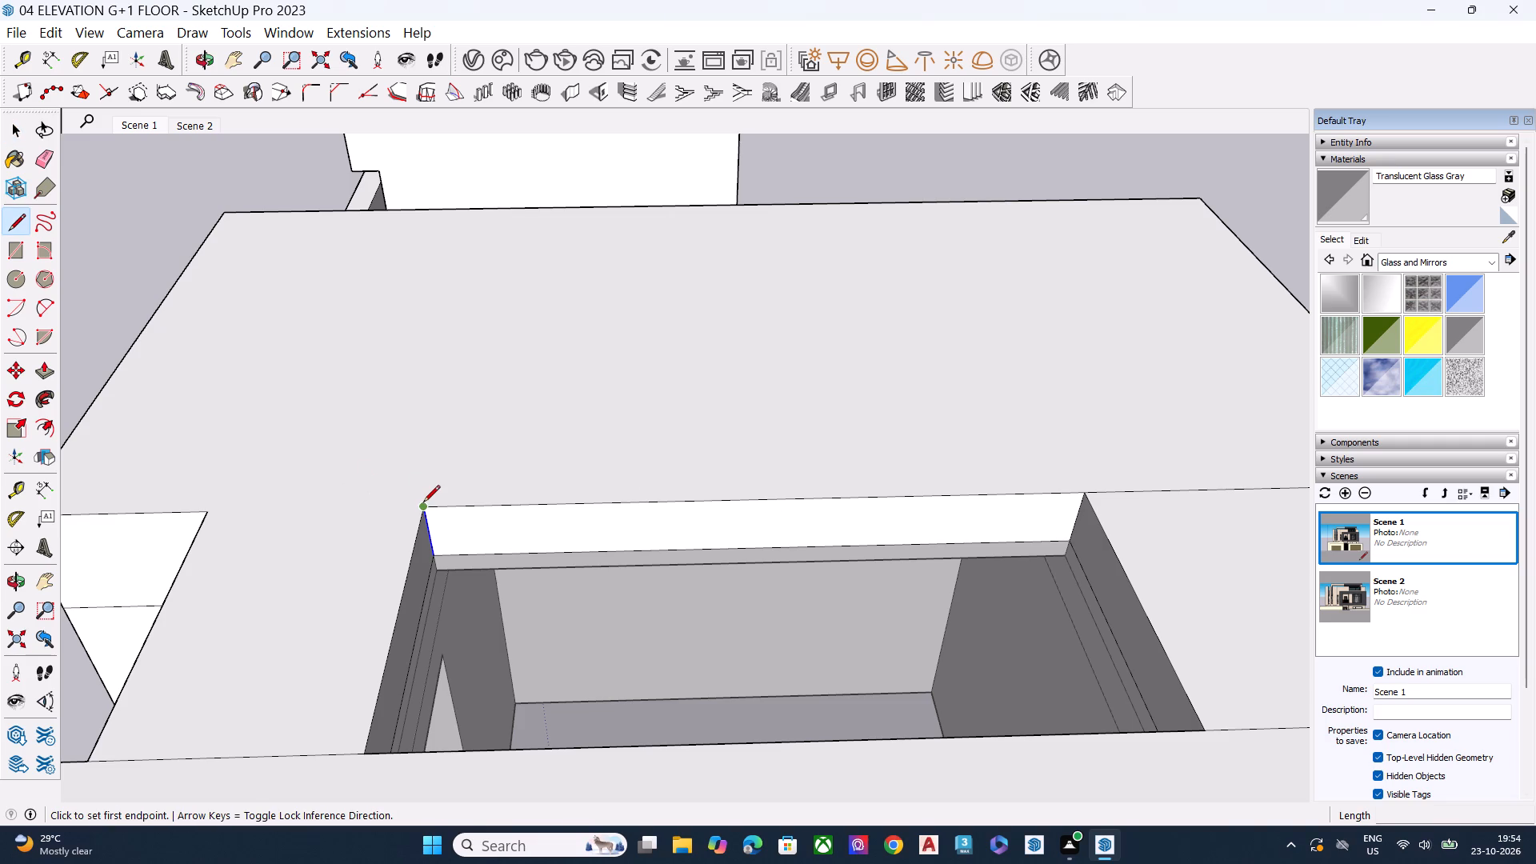
pyautogui.click(422, 506)
pyautogui.click(201, 507)
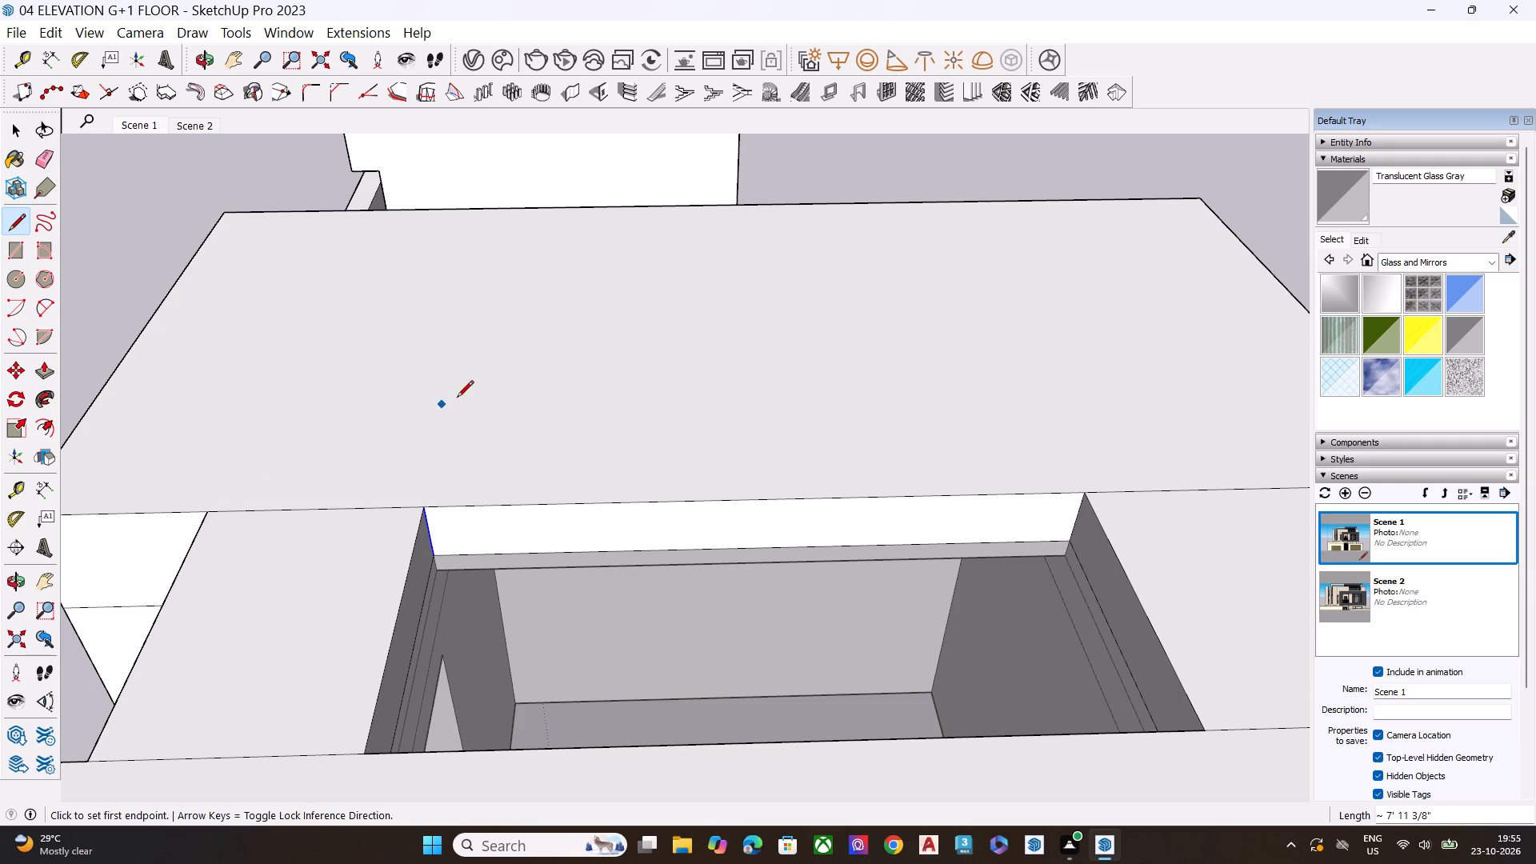
# Raise the roof strip behind the skylight by 7 1/8" and the strip in front of it to the same level with Push/Pull.
pyautogui.scroll(-2, 462, 397)
pyautogui.scroll(1, 475, 397)
pyautogui.scroll(-3, 494, 403)
pyautogui.press('space')
pyautogui.click(961, 557)
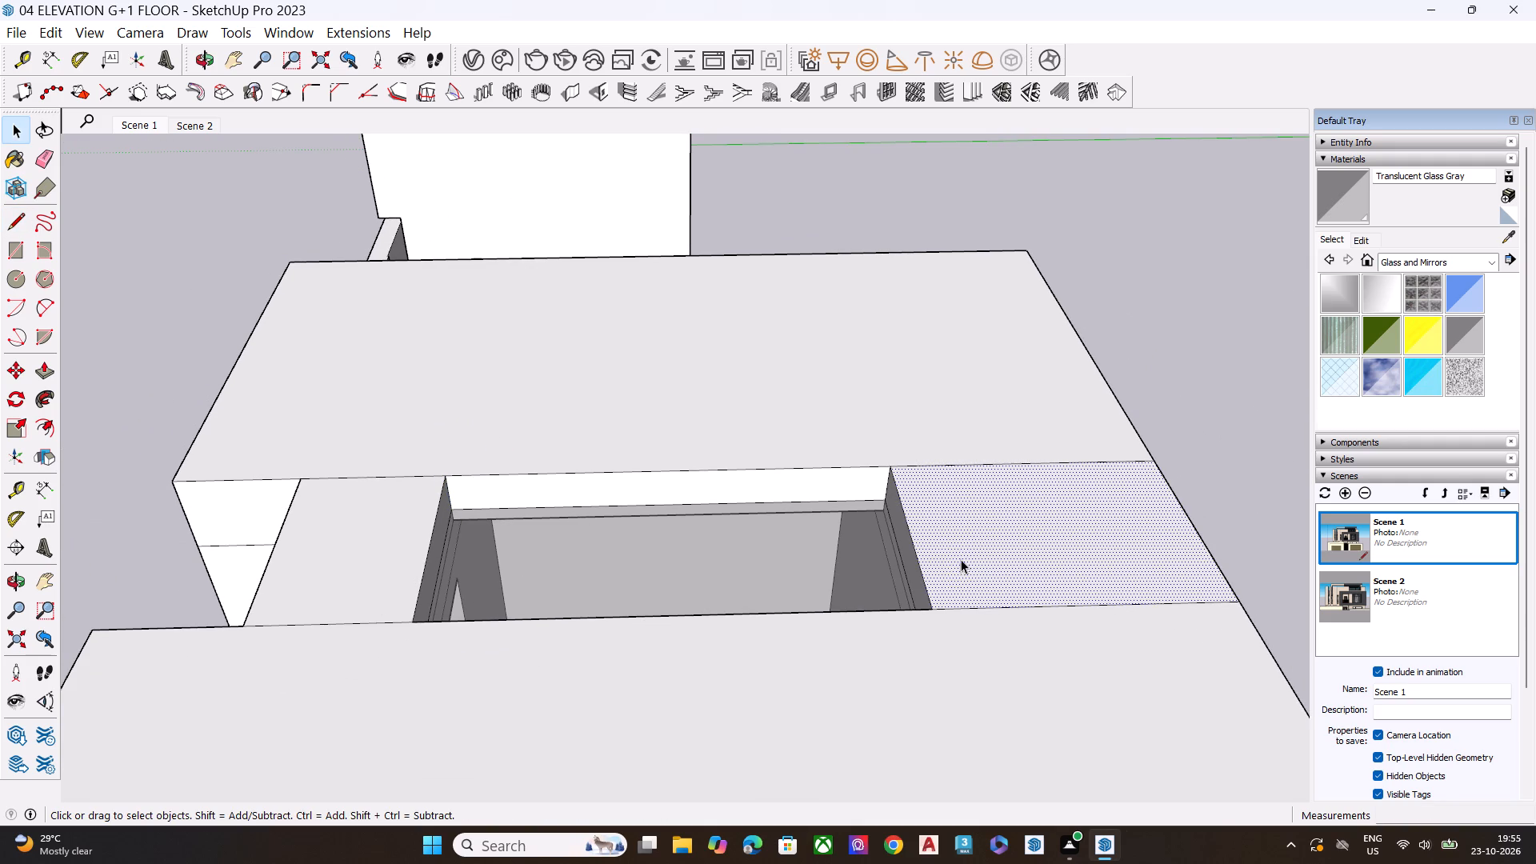
pyautogui.click(306, 562)
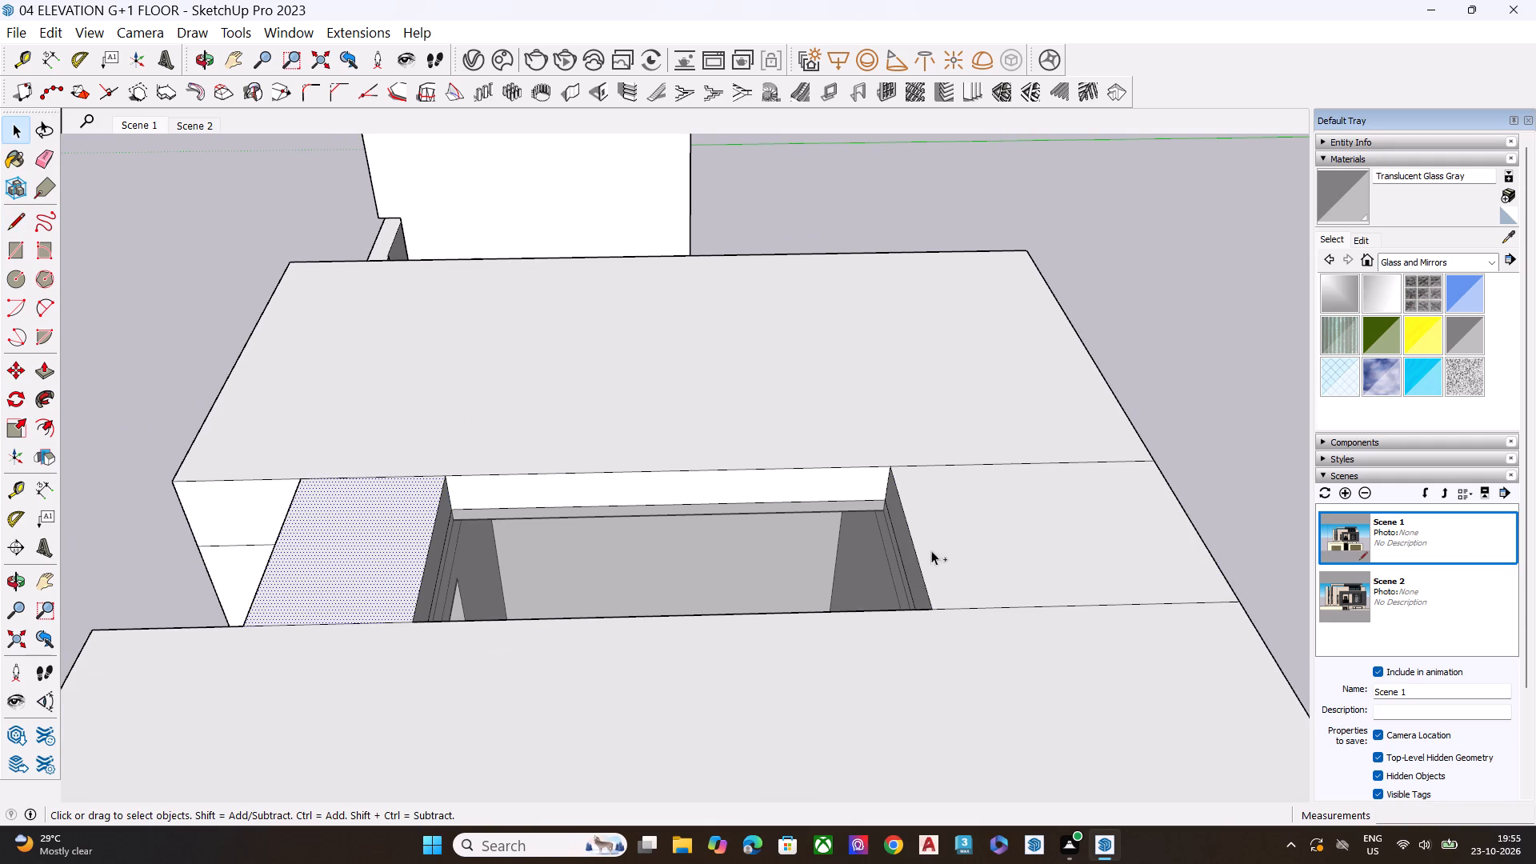
pyautogui.keyDown('ctrl'); pyautogui.click(943, 548); pyautogui.keyUp('ctrl')
pyautogui.press('p')
pyautogui.click(958, 542)
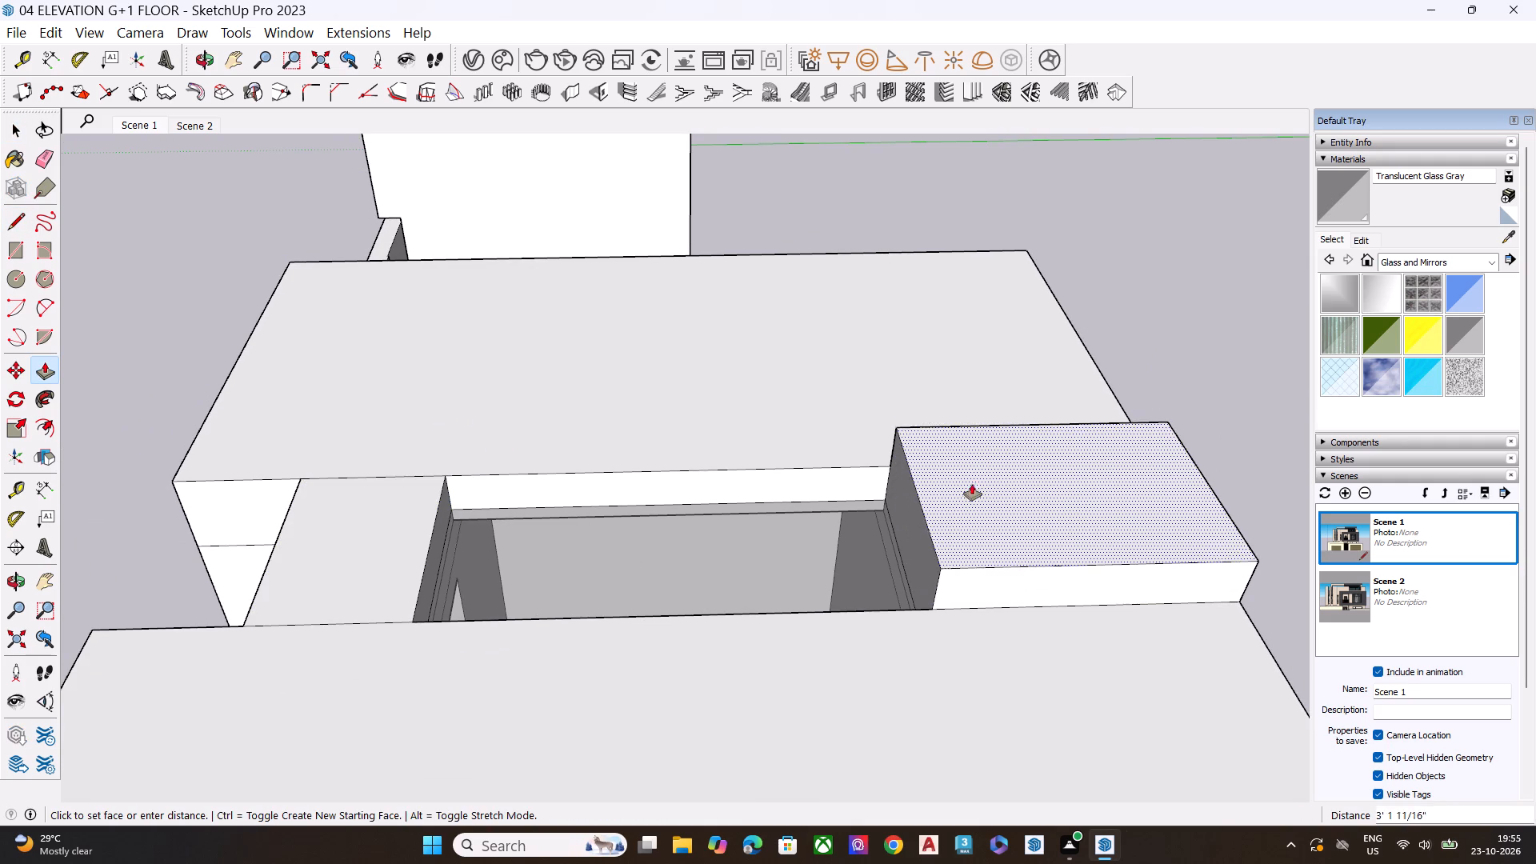
pyautogui.click(972, 536)
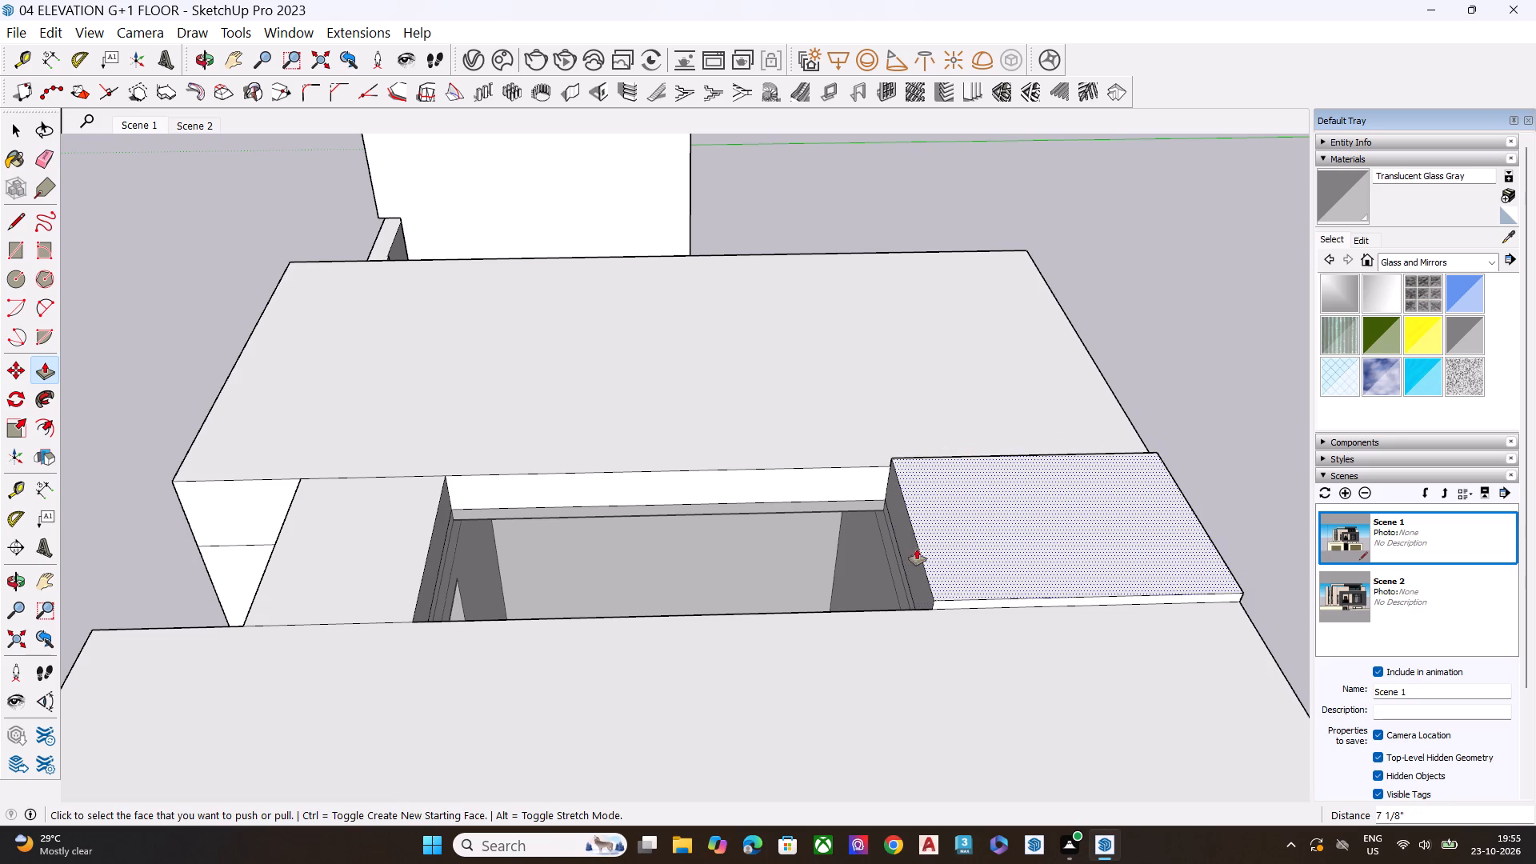
pyautogui.click(326, 553)
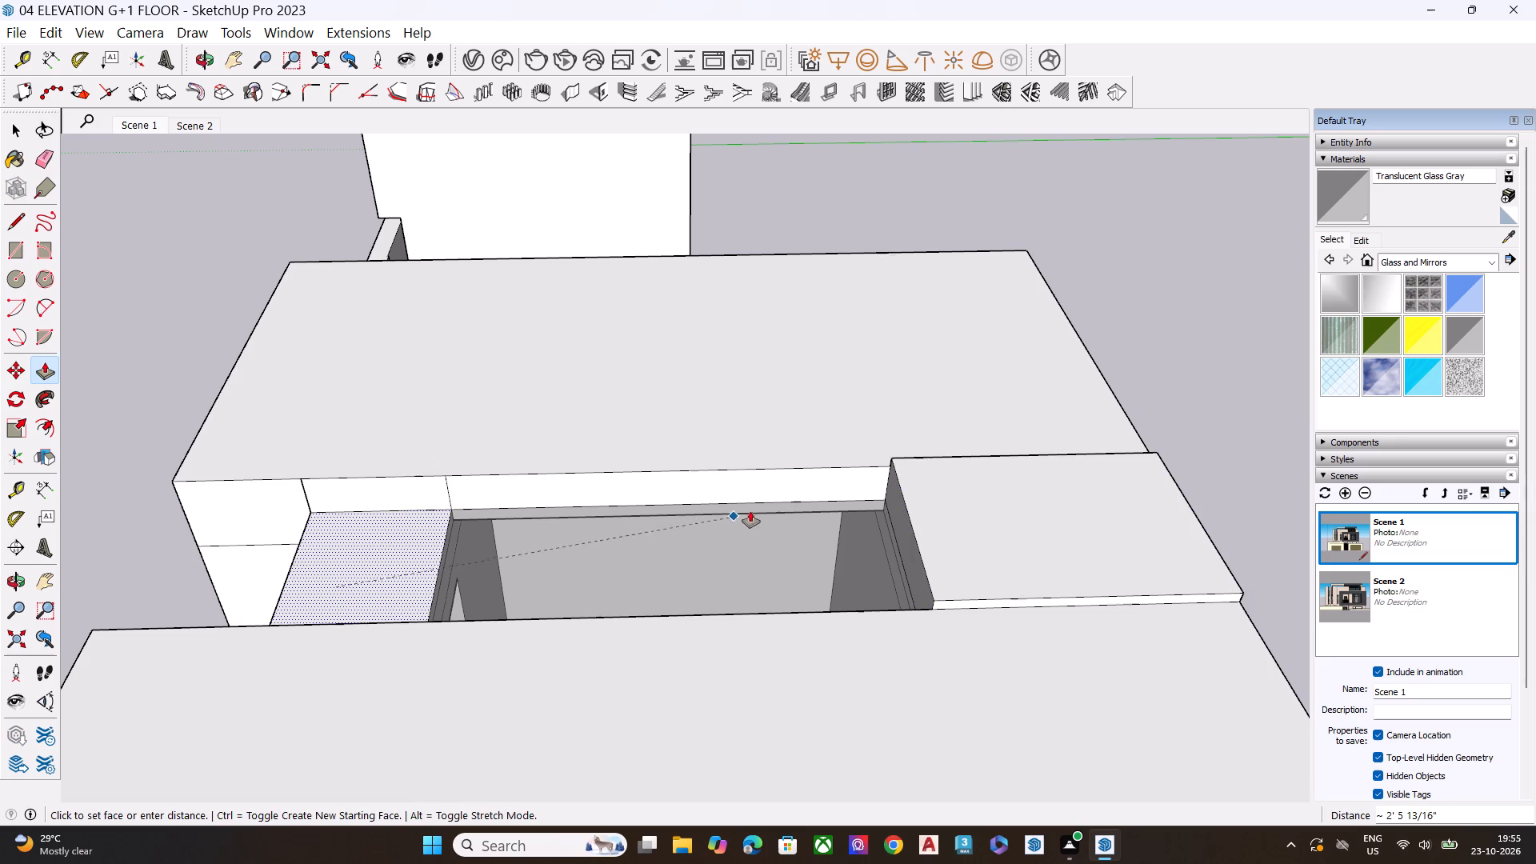
pyautogui.click(907, 508)
pyautogui.press('space')
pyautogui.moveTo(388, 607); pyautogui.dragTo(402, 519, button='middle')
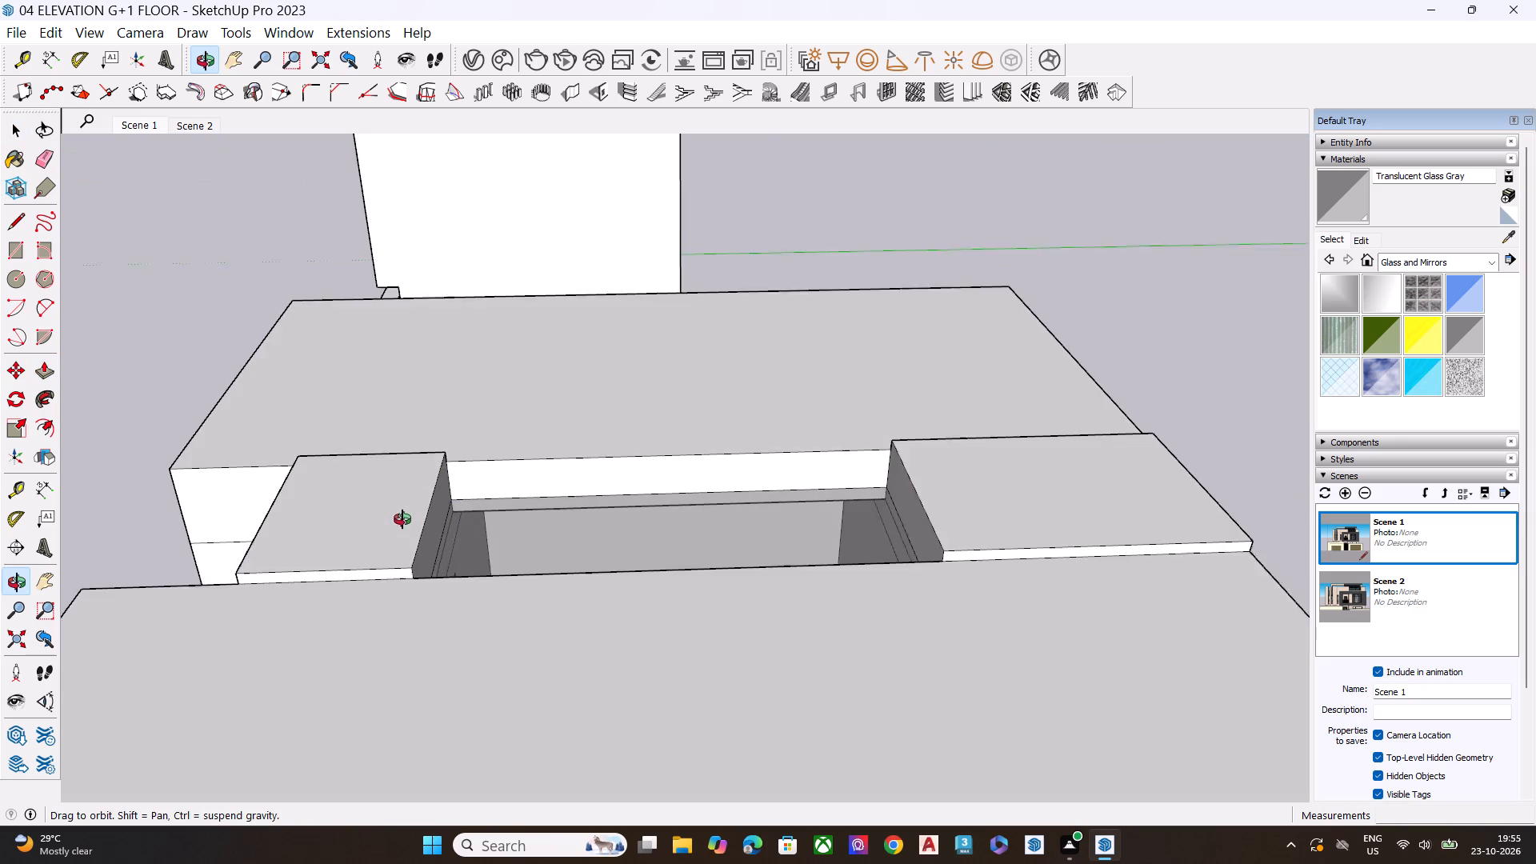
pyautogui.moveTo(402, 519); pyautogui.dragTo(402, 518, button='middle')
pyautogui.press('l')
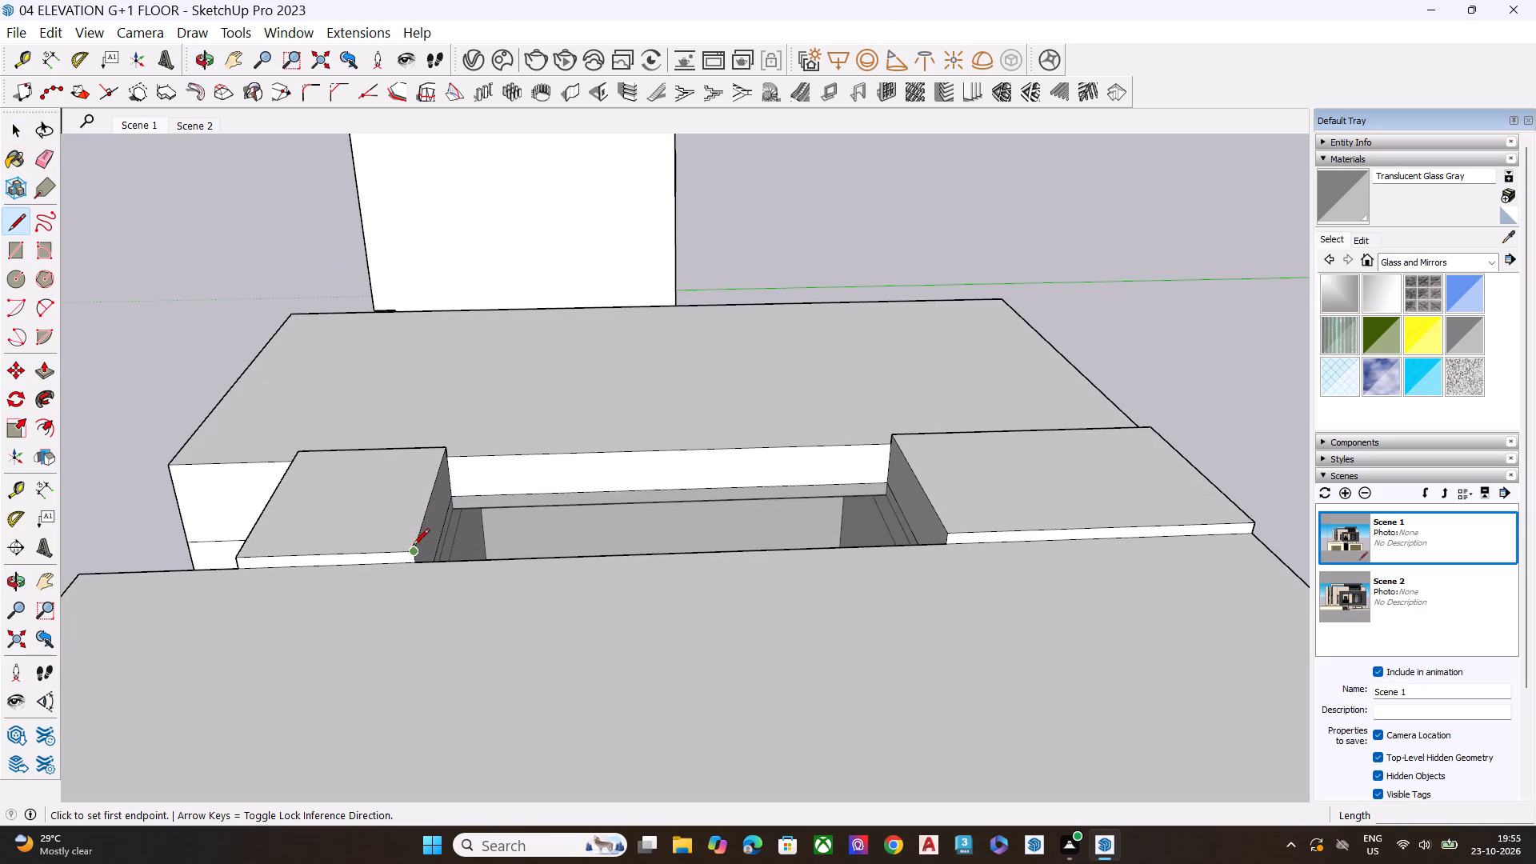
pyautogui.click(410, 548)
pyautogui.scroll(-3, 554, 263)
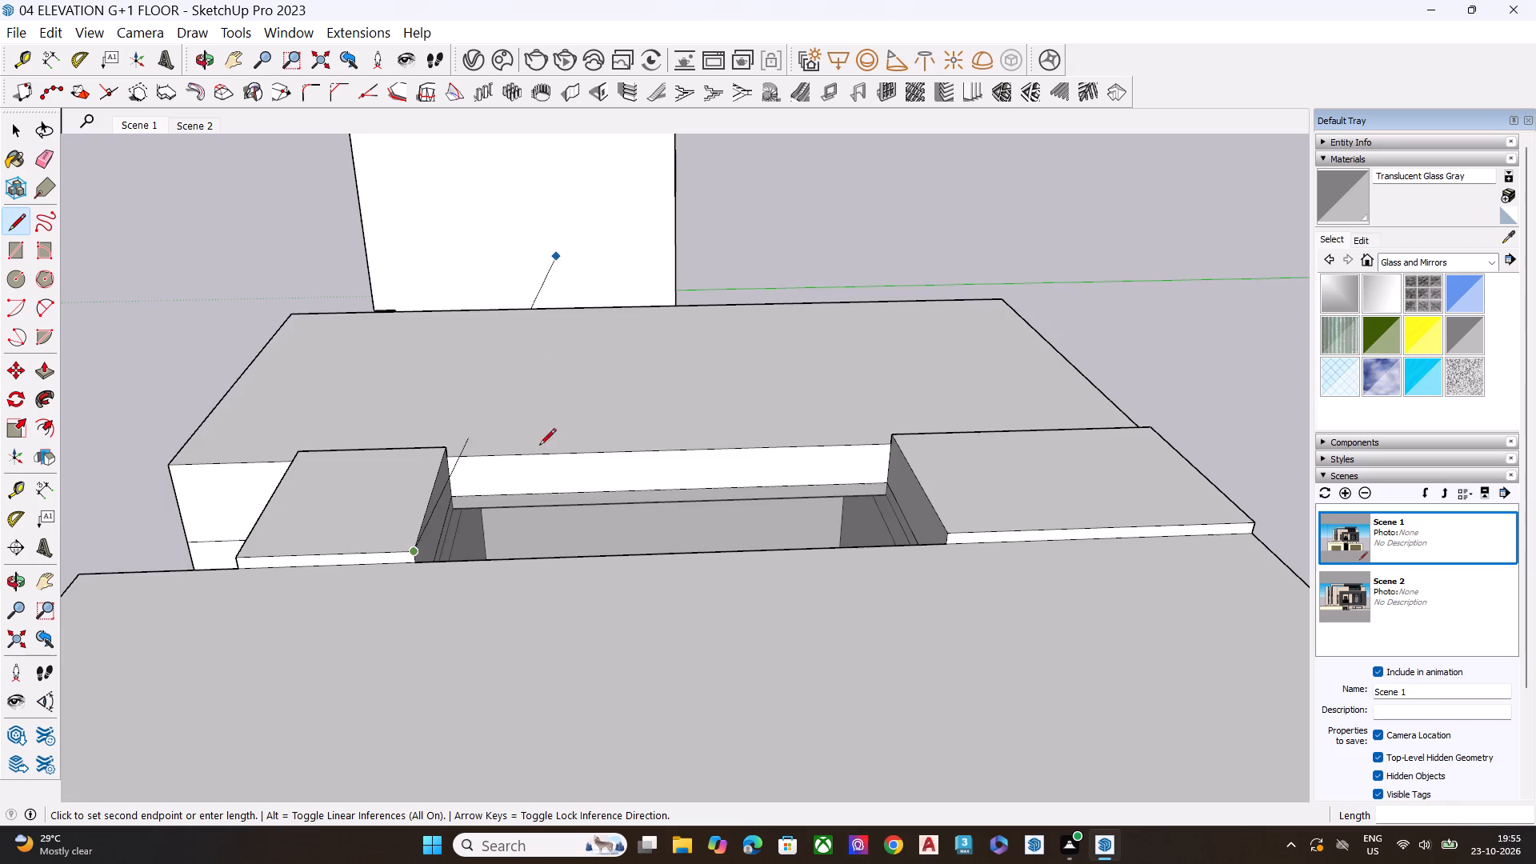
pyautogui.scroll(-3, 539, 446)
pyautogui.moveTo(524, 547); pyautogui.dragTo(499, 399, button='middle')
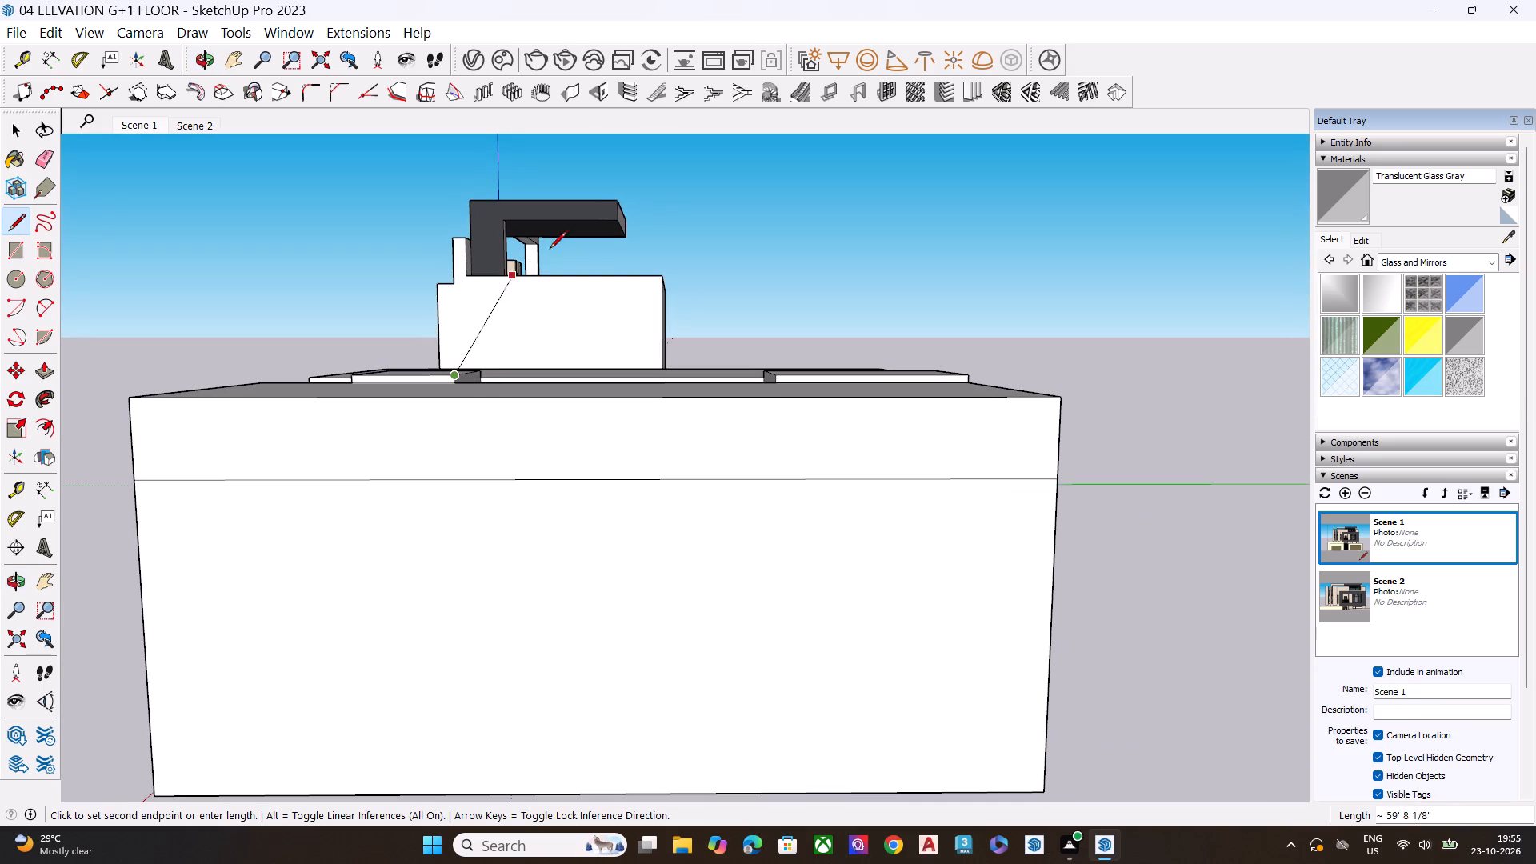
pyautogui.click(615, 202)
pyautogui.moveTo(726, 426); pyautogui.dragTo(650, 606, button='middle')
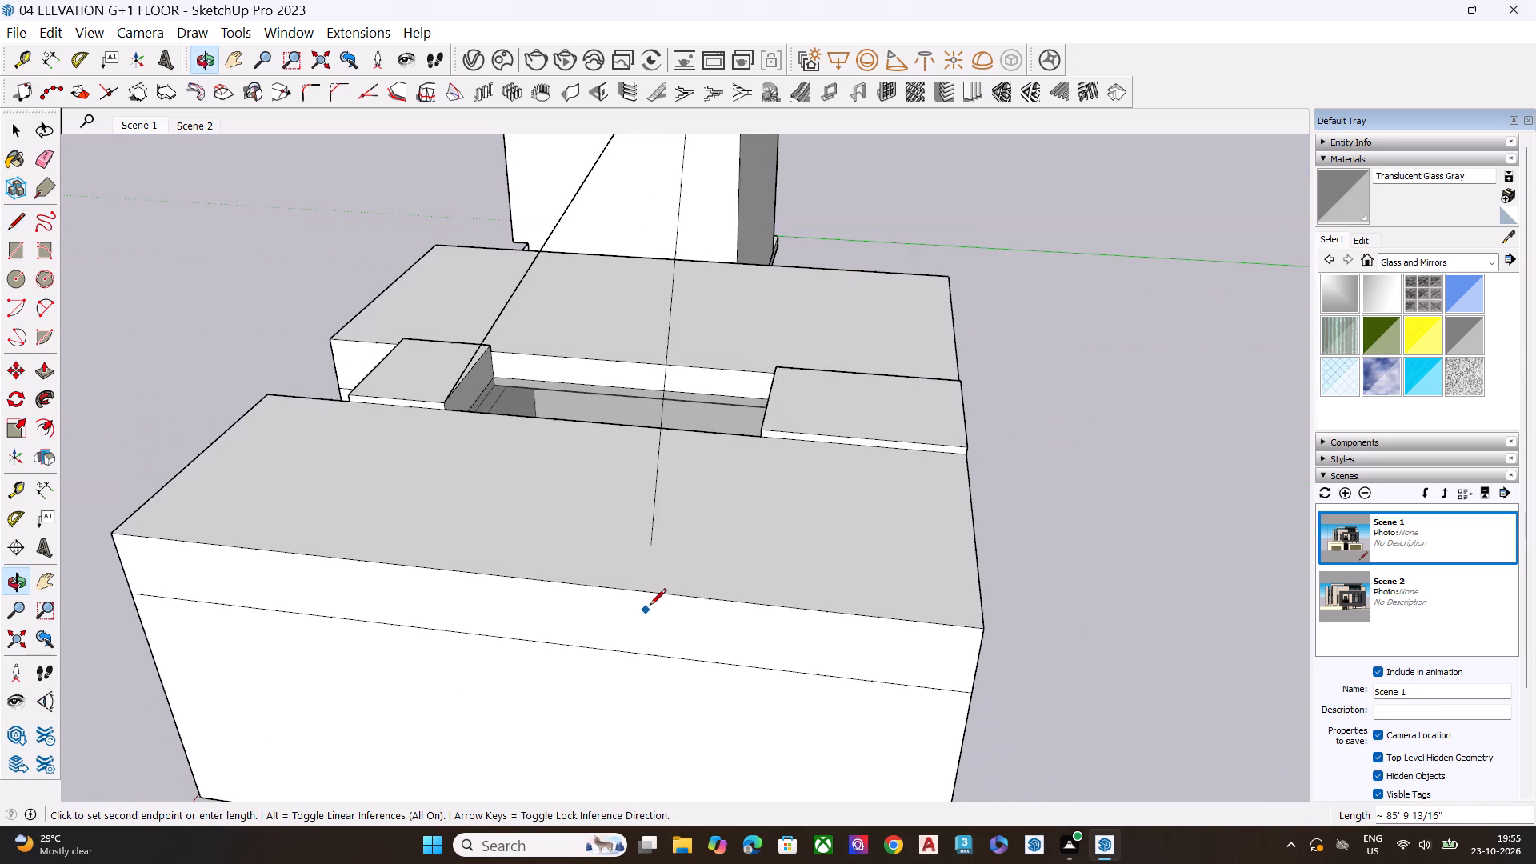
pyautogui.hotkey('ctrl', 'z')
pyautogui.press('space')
# Draw a line about 10' 11 1/2" long across the raised roof strip behind the skylight, close to the skylight edge.
pyautogui.click(802, 410)
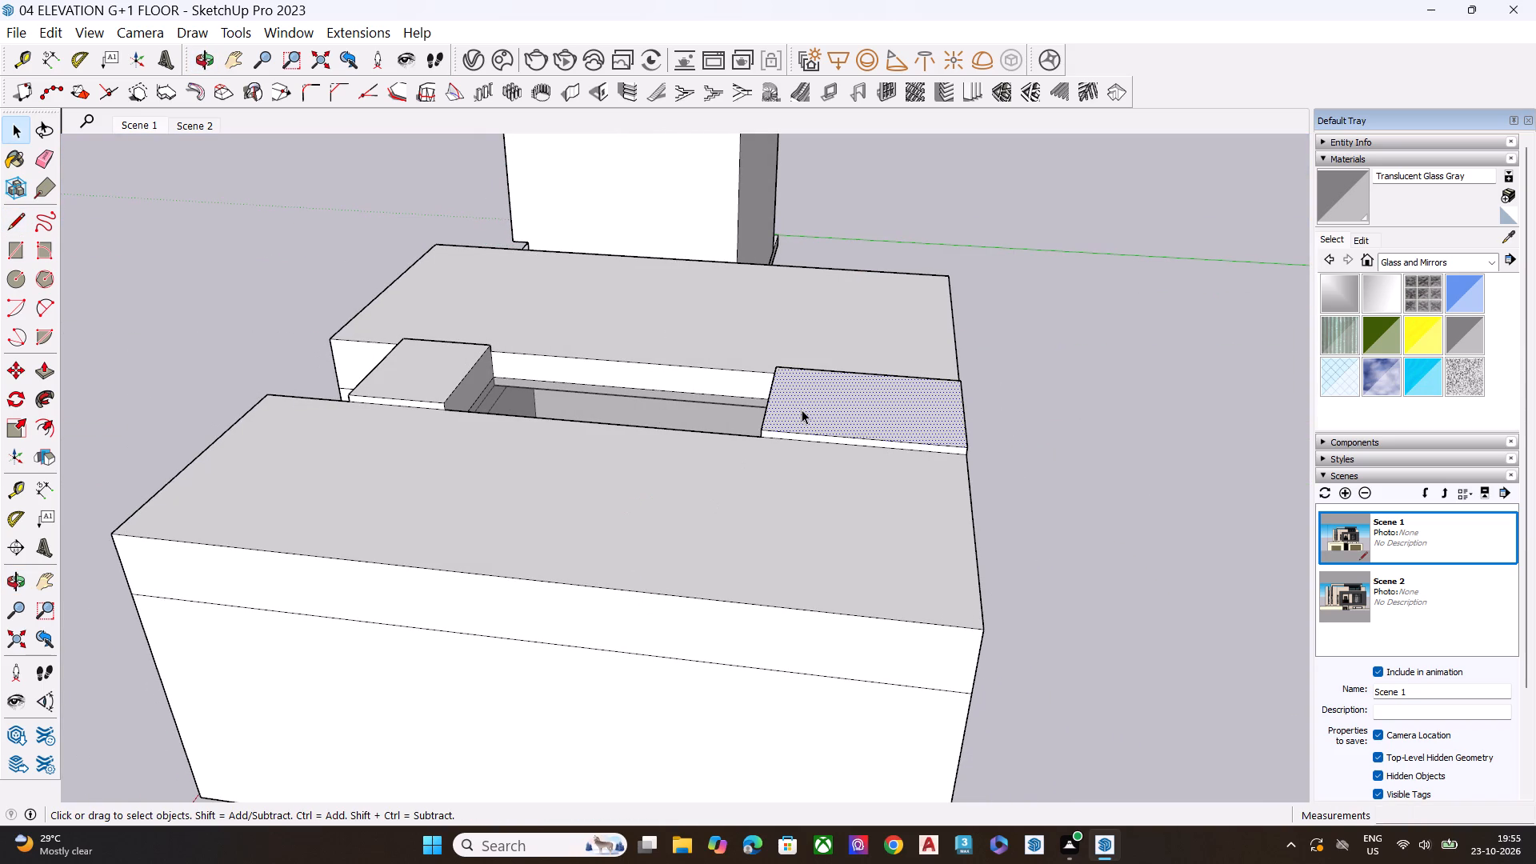
pyautogui.press('l')
pyautogui.click(798, 370)
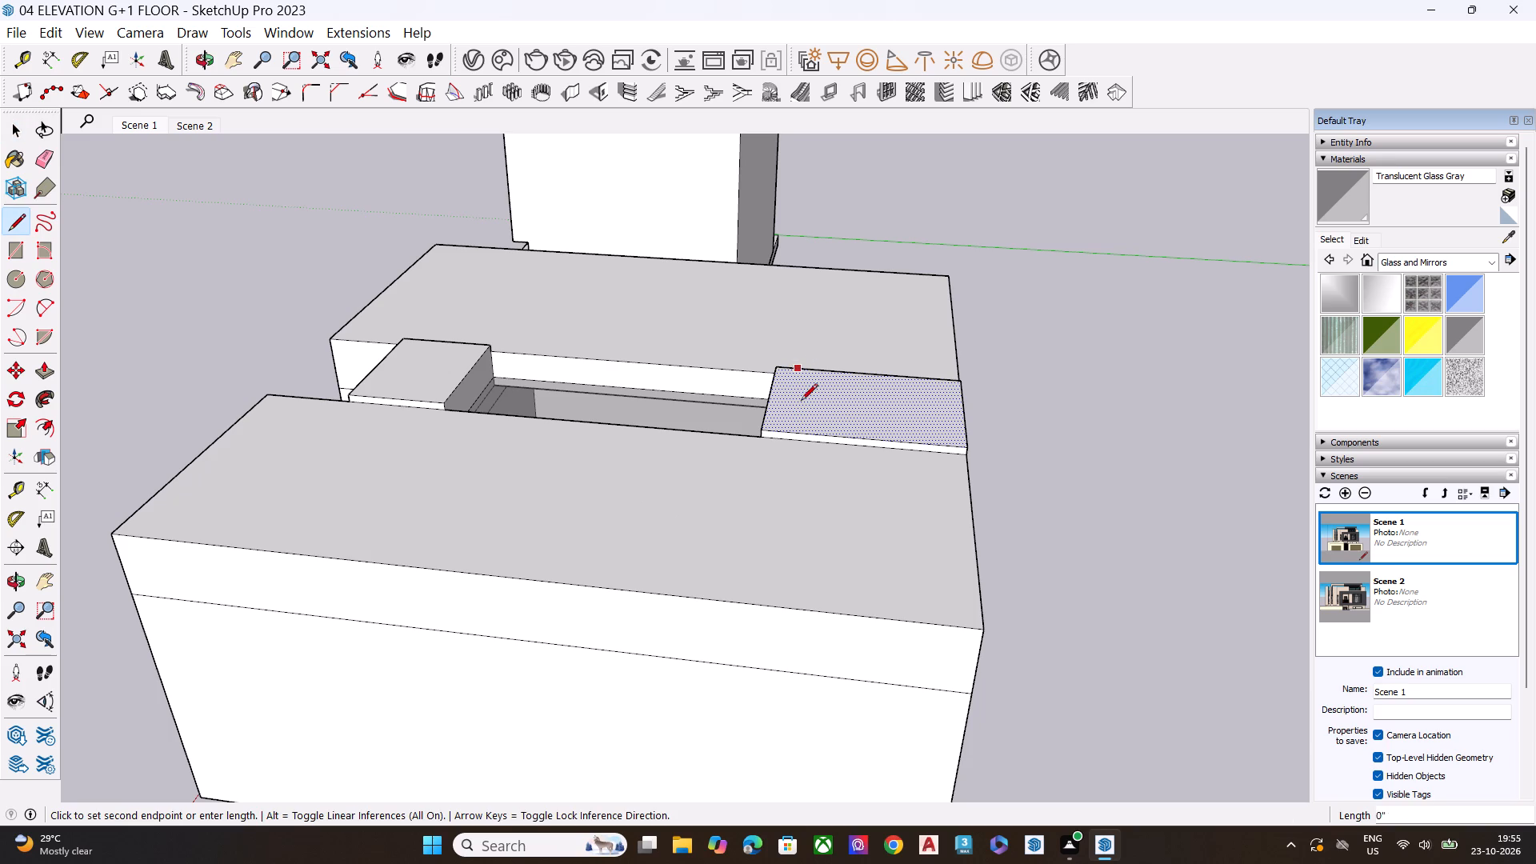
pyautogui.click(784, 429)
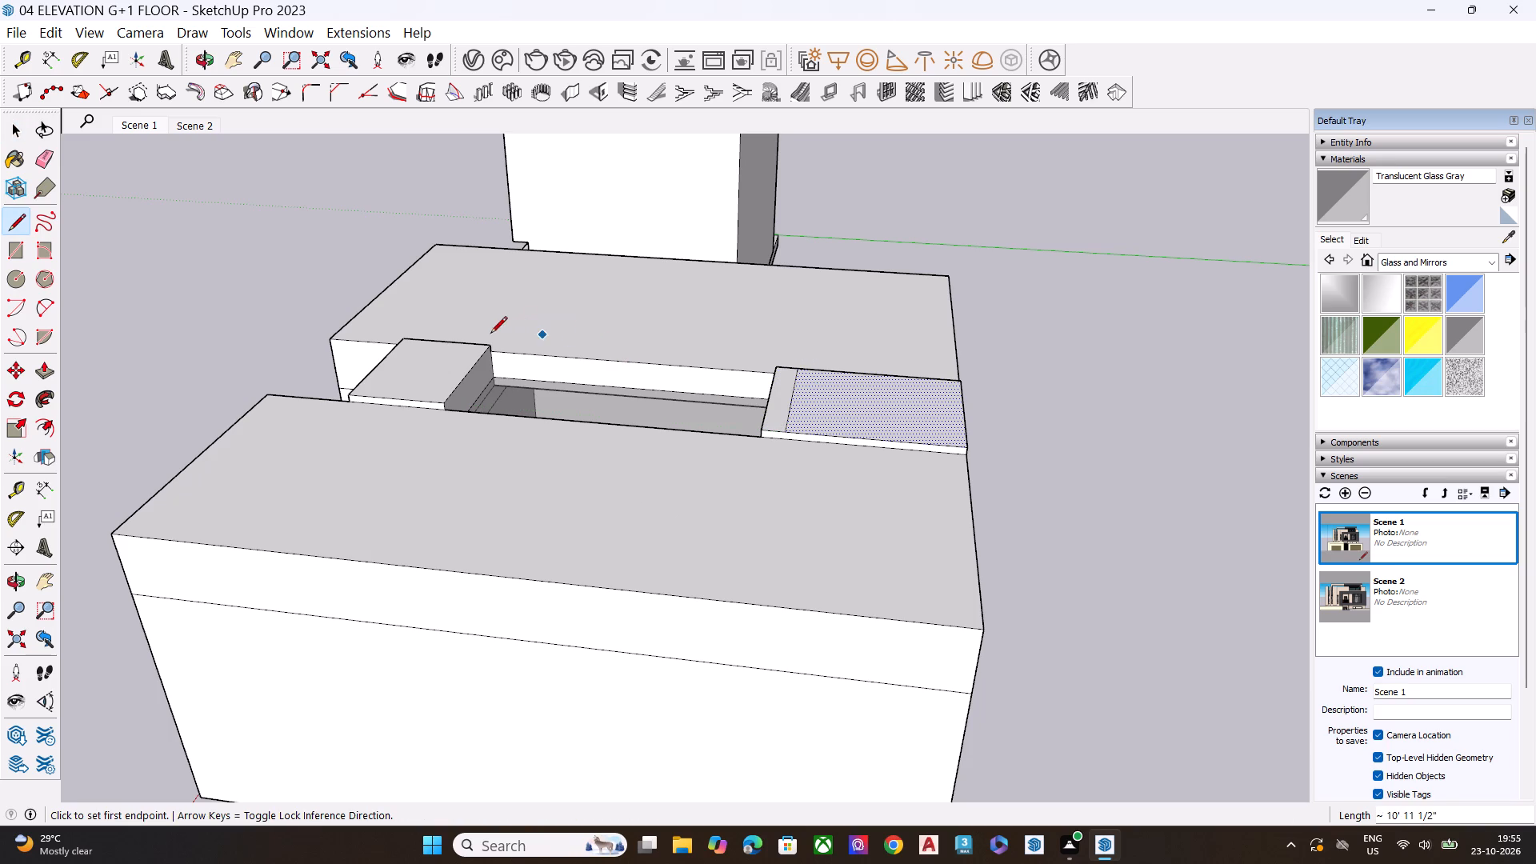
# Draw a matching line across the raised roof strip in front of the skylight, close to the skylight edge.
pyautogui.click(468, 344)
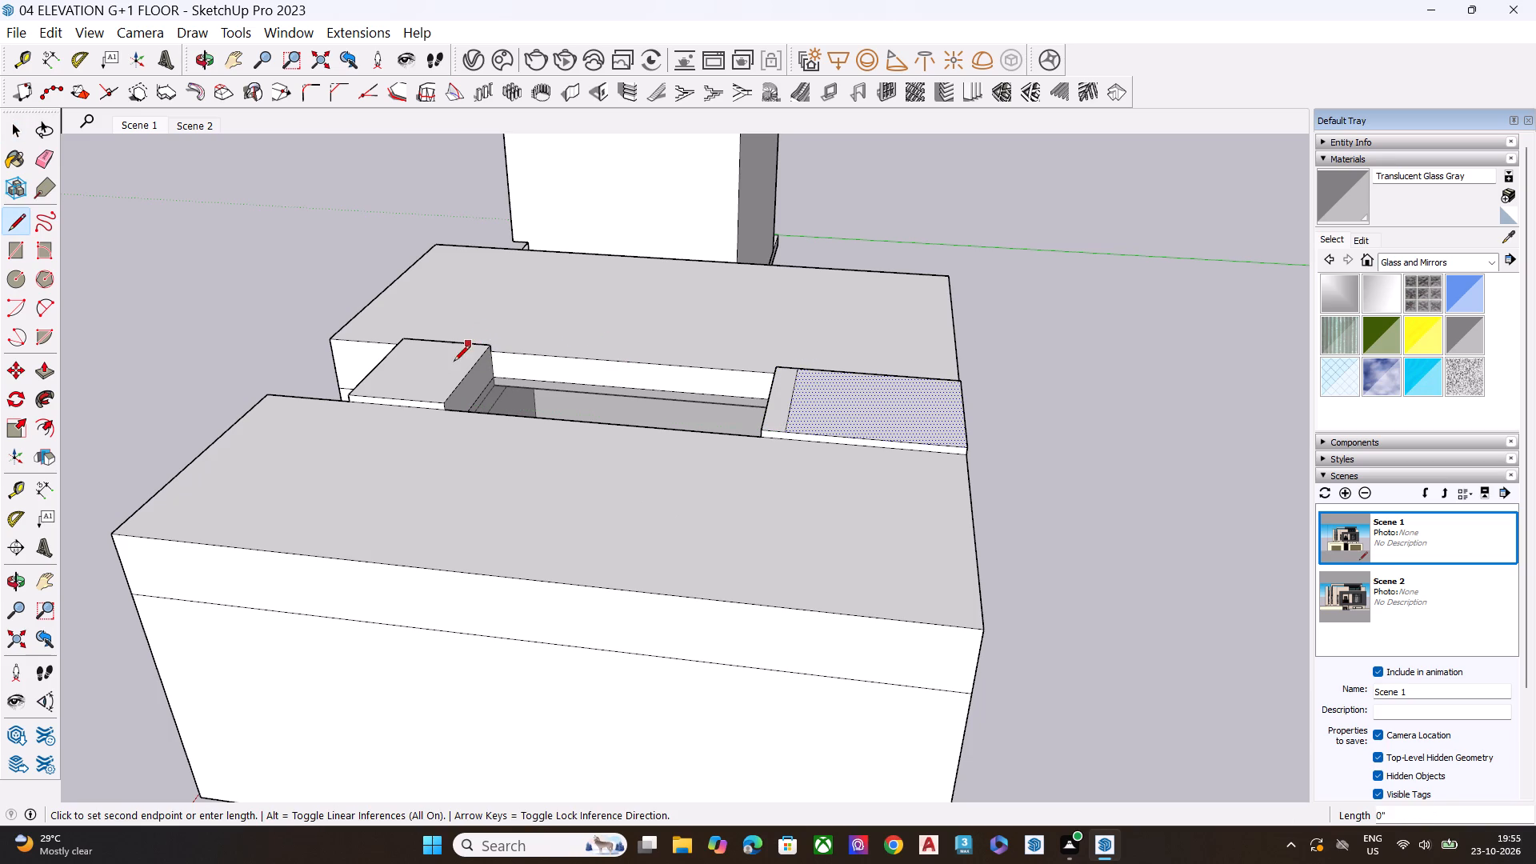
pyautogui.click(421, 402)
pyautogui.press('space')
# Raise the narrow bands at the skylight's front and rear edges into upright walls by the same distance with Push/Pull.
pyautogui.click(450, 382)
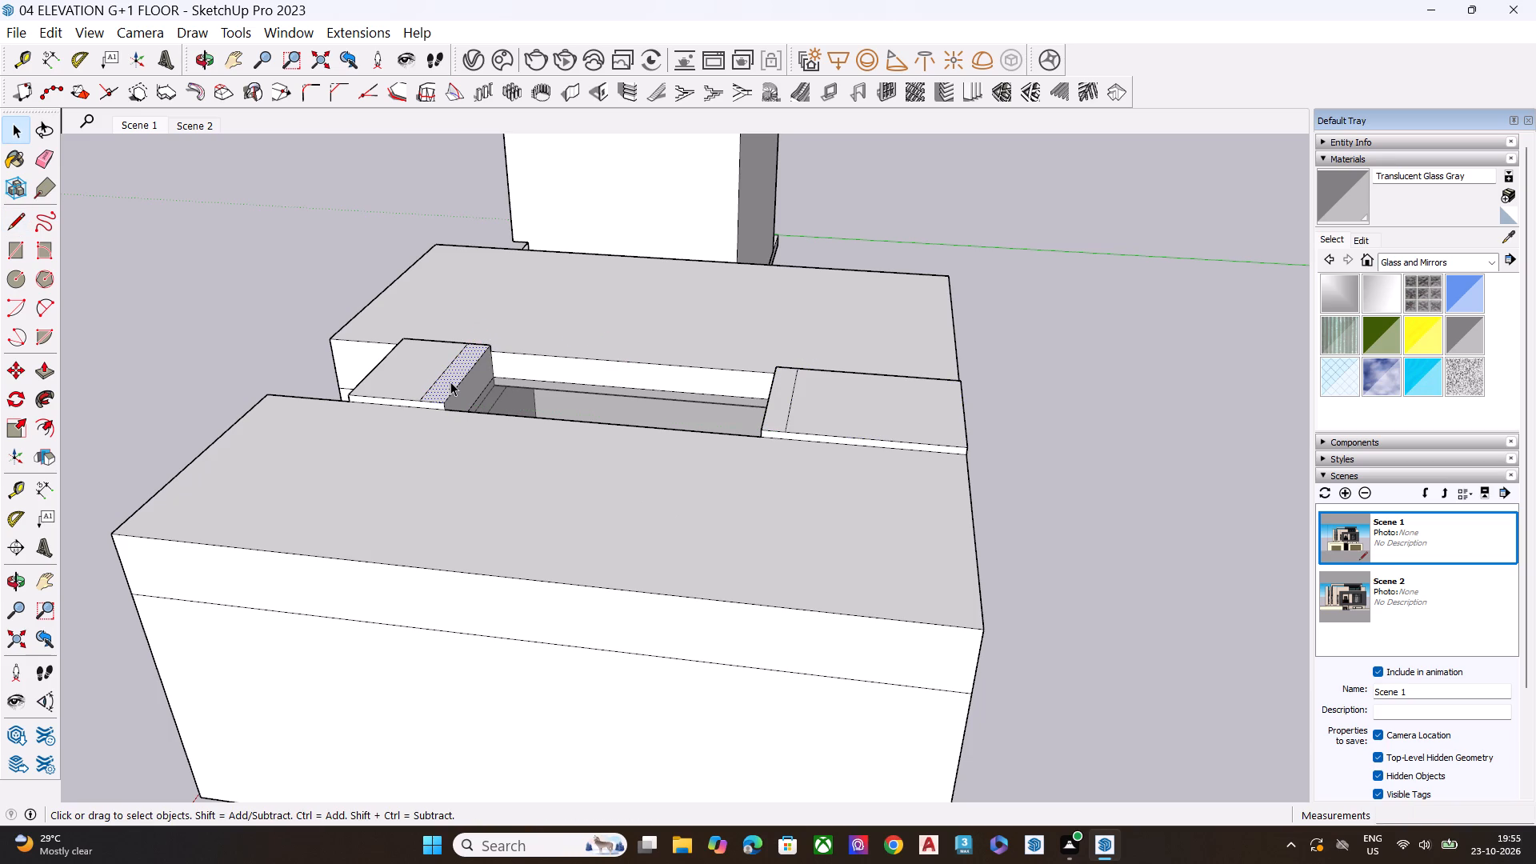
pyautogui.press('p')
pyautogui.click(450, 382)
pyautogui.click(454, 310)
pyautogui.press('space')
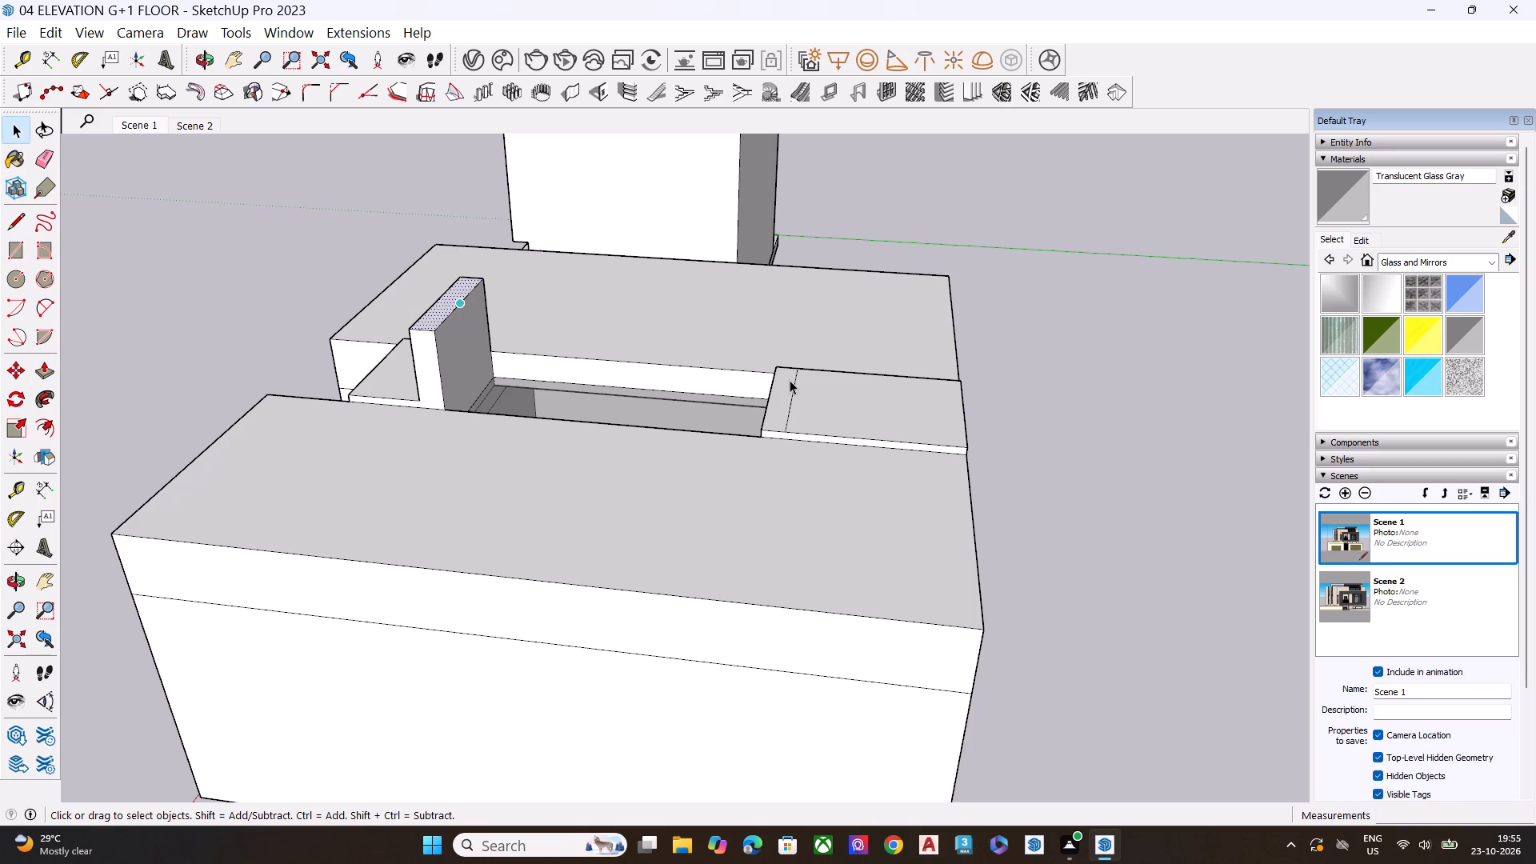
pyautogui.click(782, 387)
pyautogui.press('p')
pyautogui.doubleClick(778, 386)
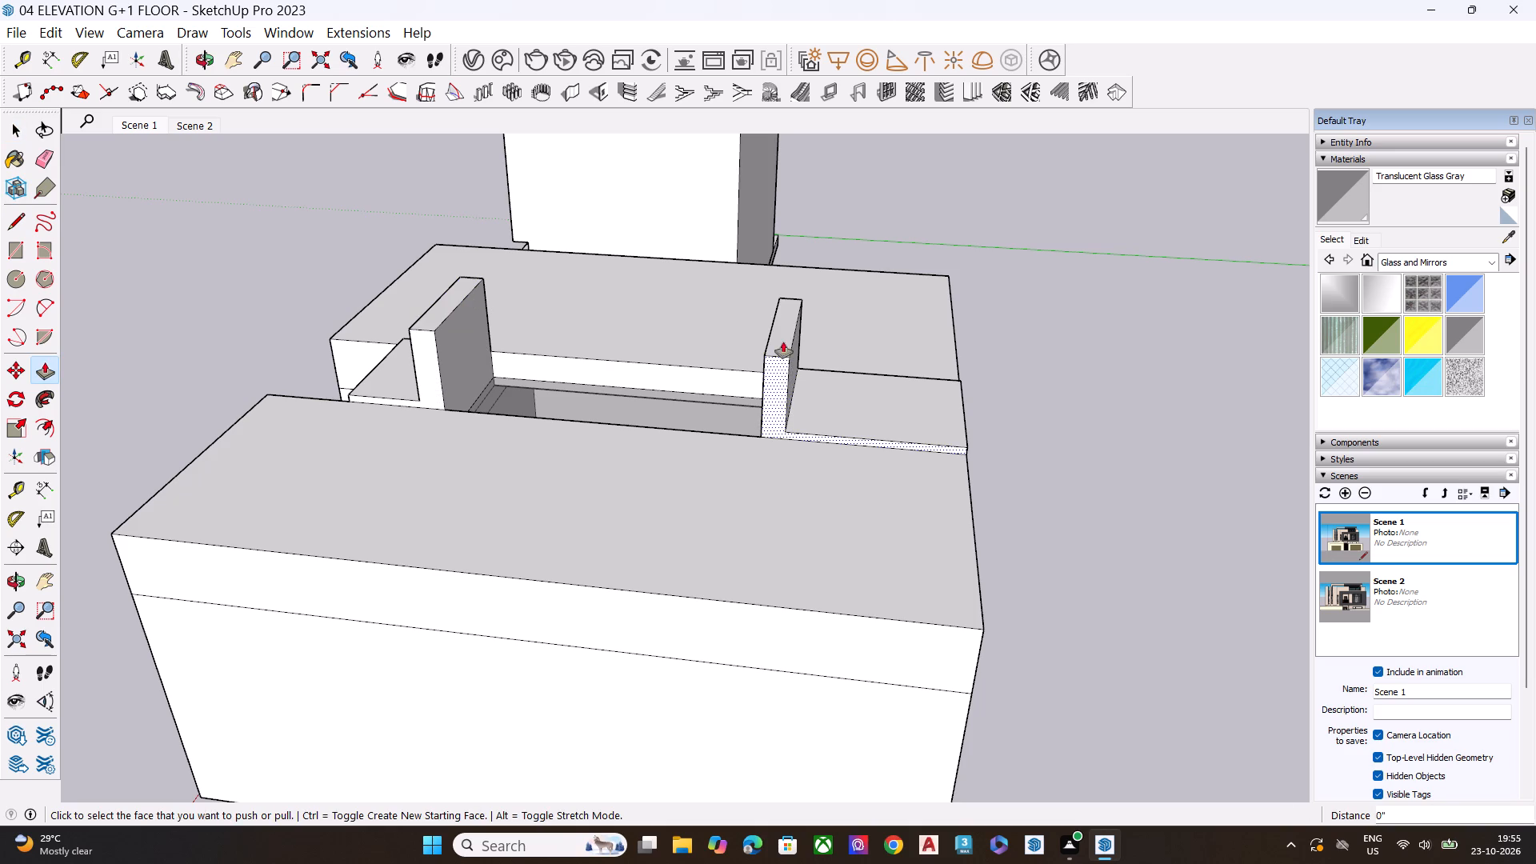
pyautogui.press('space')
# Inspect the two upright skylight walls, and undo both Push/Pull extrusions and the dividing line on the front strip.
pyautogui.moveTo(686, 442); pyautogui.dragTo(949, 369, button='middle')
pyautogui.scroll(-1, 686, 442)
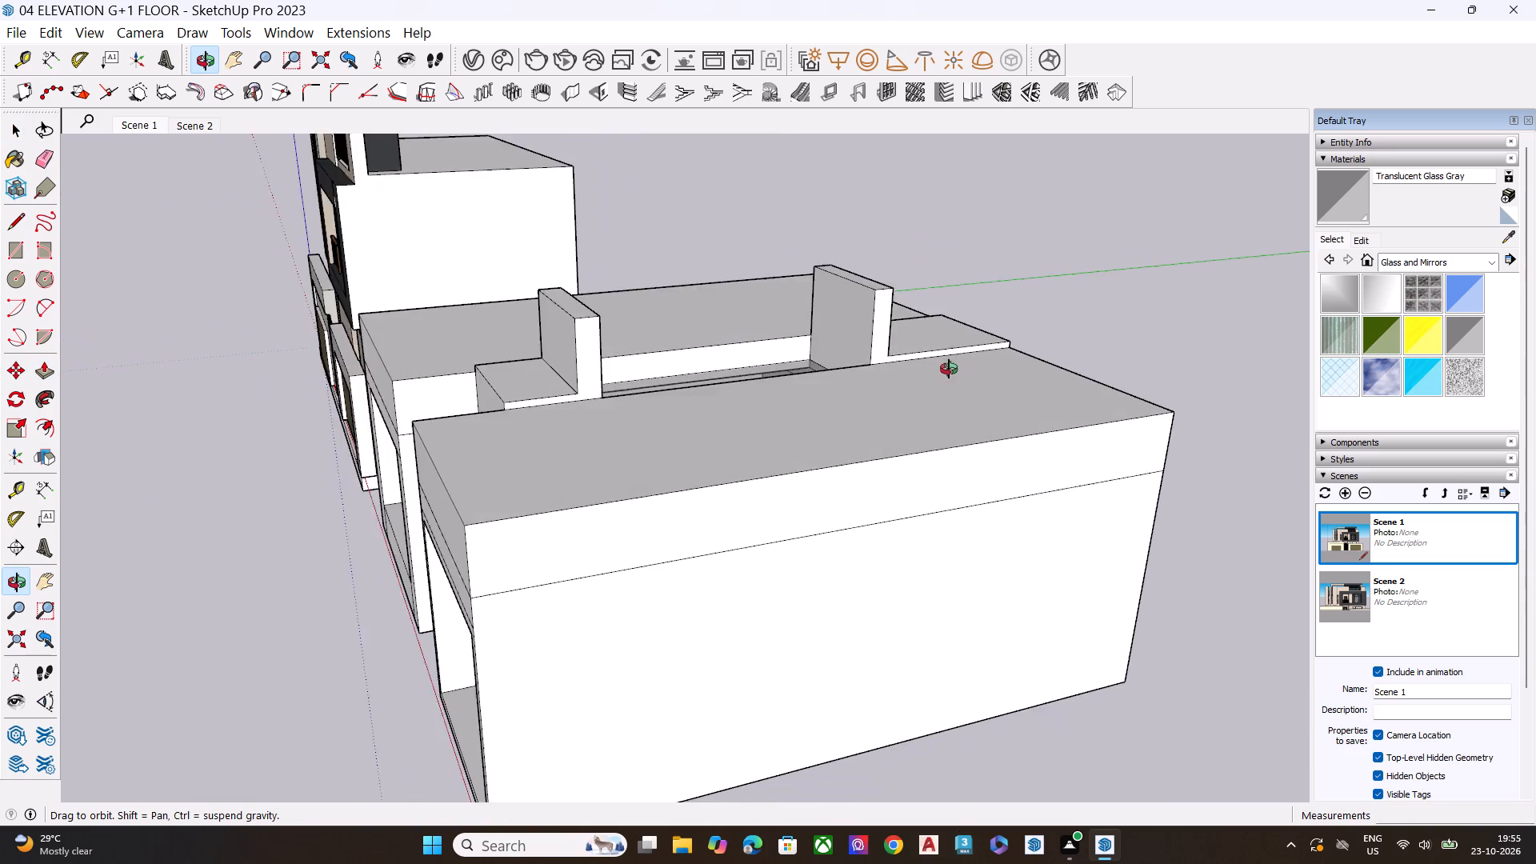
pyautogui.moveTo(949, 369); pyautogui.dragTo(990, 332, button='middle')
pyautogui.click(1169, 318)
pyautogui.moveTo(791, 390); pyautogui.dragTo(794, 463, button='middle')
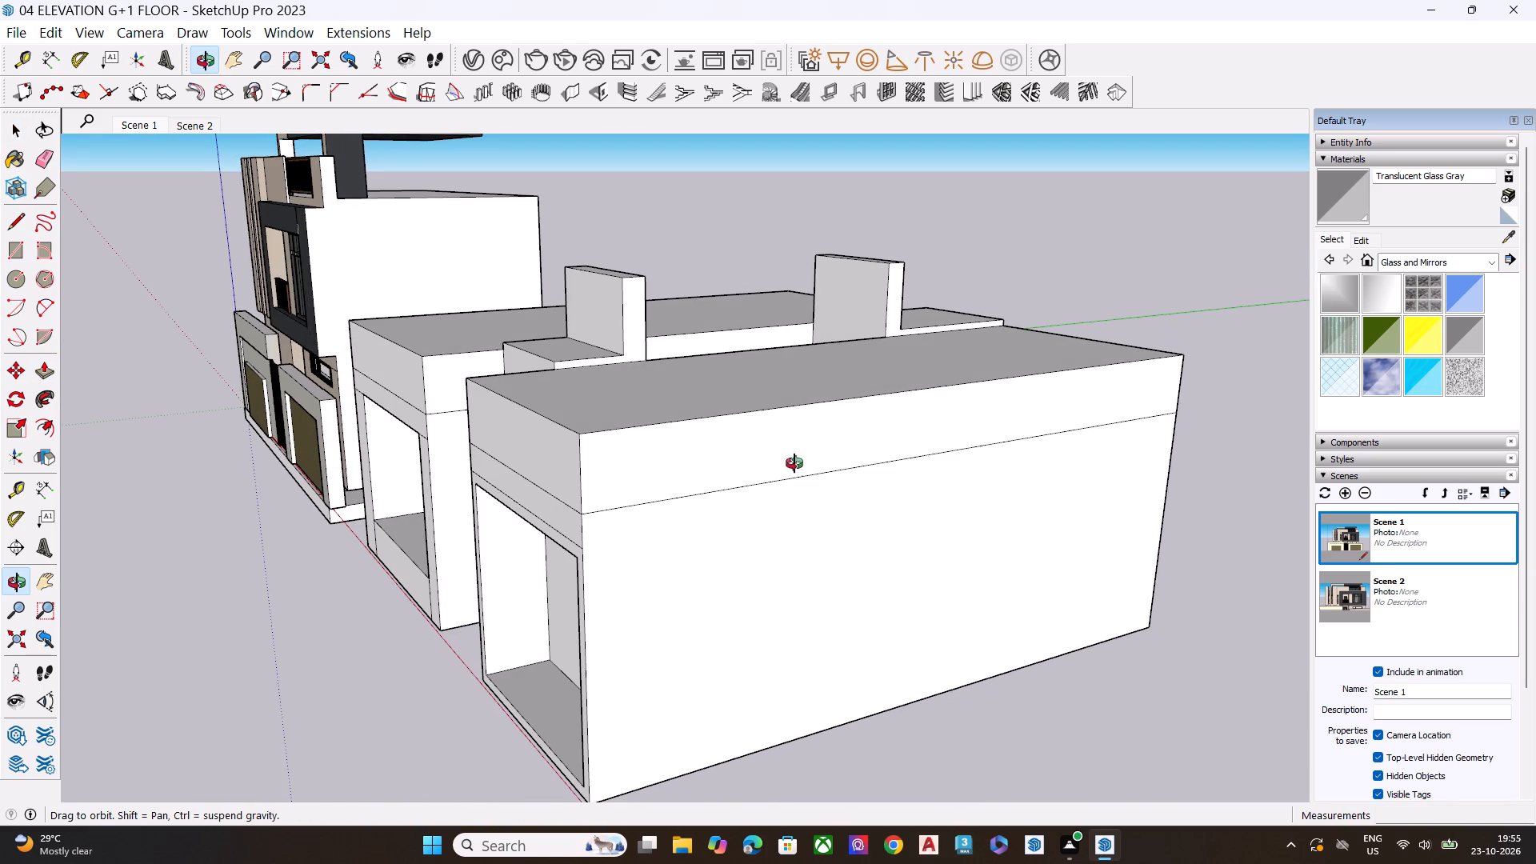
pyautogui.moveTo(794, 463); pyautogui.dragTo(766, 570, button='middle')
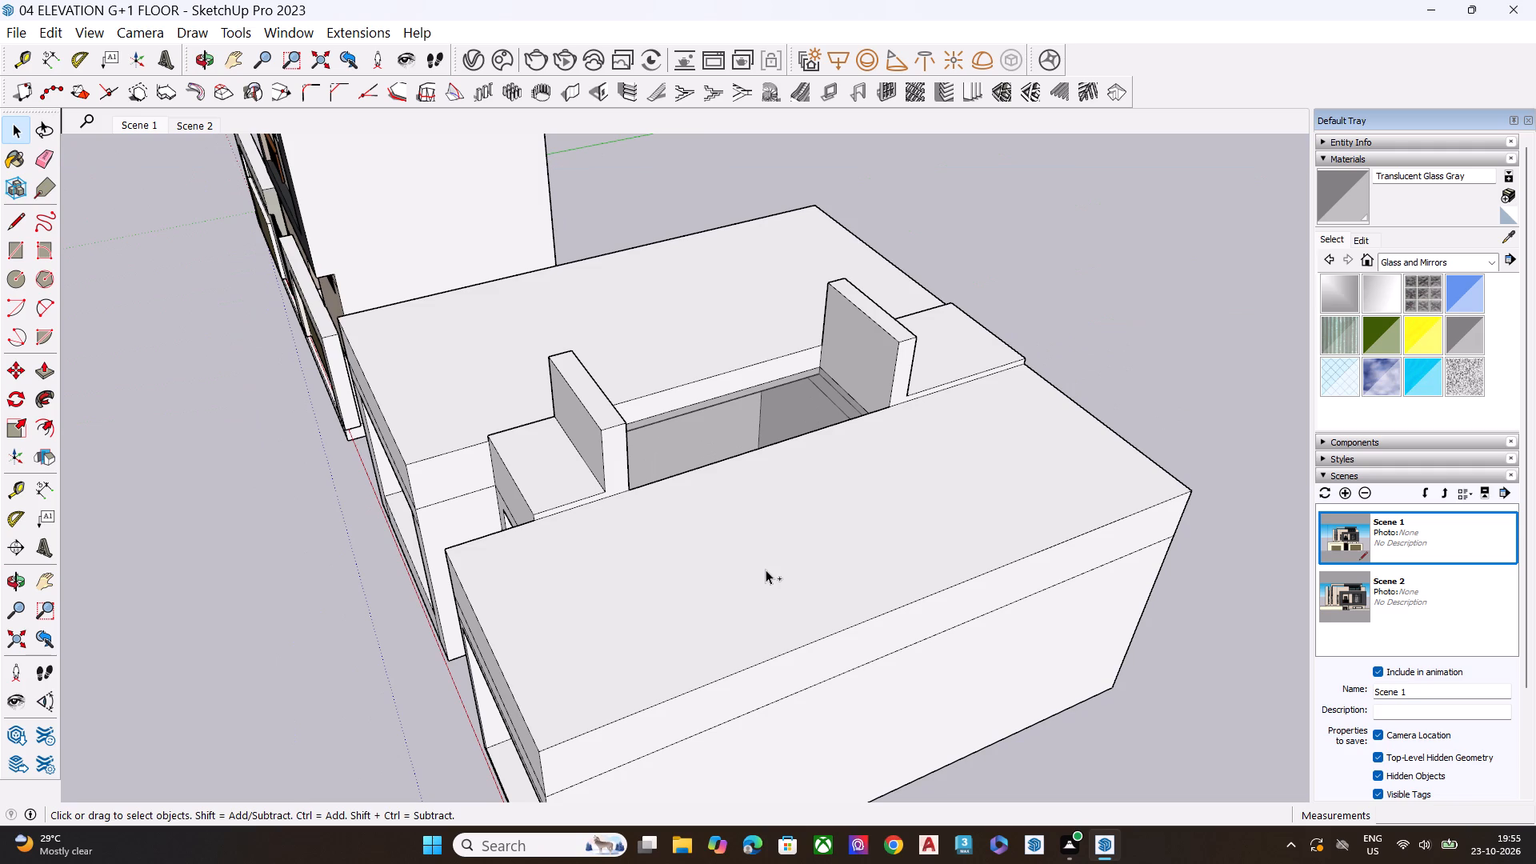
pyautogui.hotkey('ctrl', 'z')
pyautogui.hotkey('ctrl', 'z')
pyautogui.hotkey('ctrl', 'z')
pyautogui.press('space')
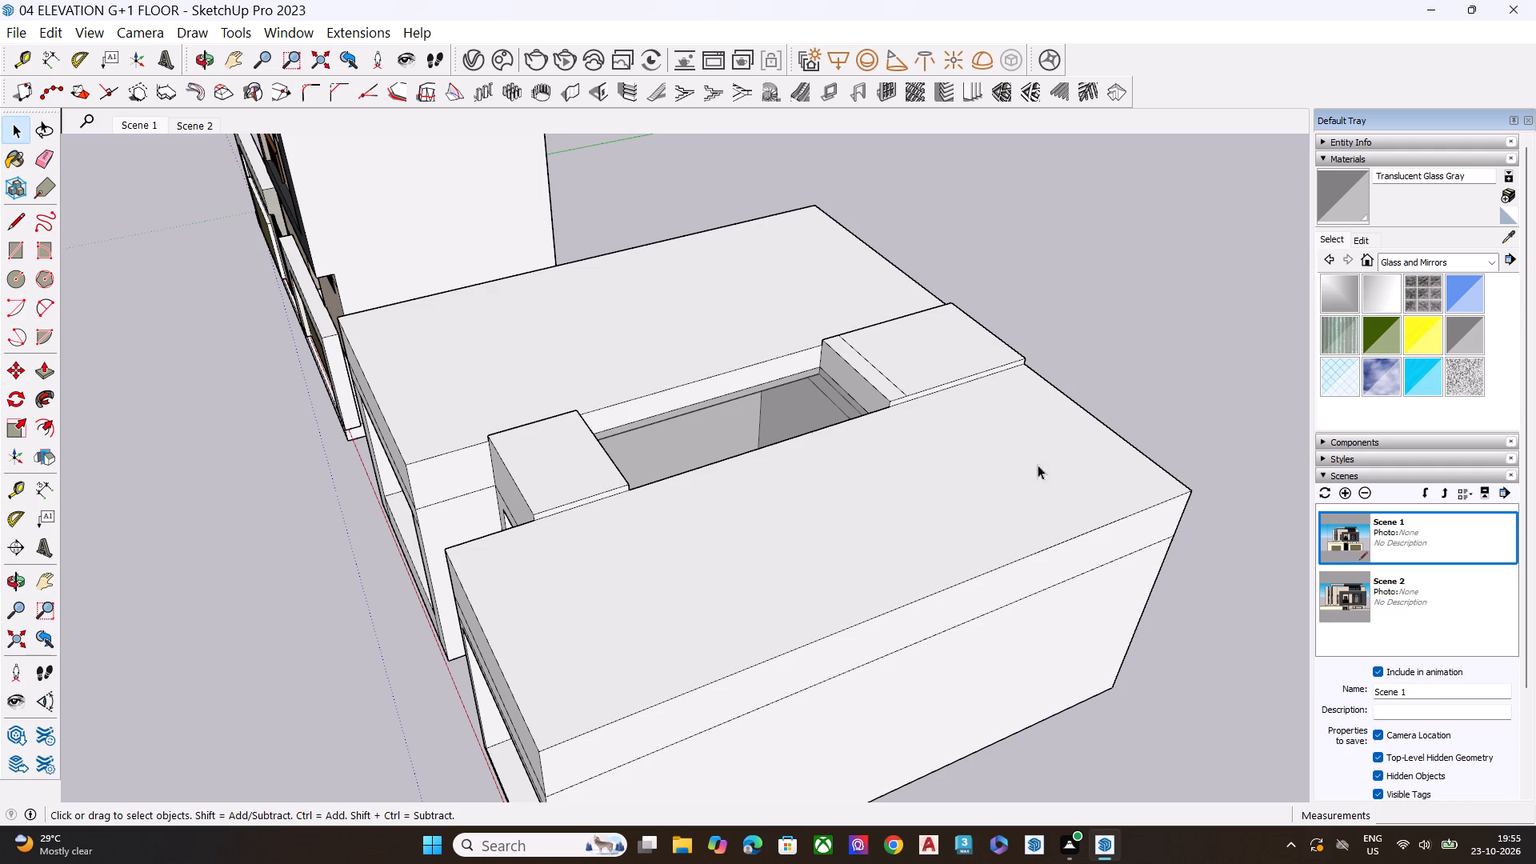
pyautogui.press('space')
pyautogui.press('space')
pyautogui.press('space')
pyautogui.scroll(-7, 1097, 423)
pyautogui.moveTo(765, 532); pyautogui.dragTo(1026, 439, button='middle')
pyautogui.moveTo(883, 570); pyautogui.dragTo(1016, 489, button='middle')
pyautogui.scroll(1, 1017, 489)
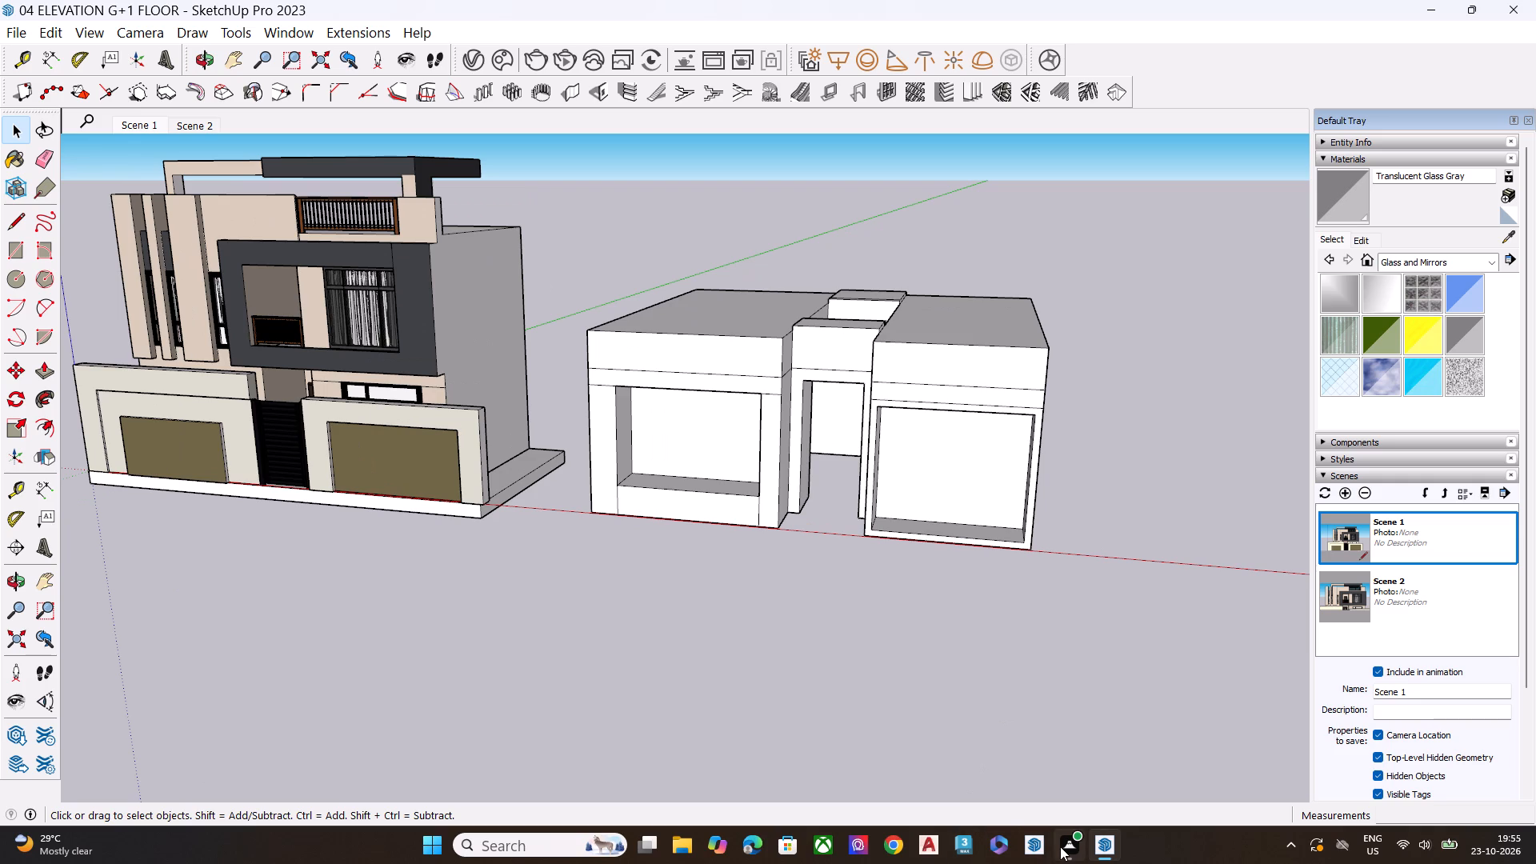
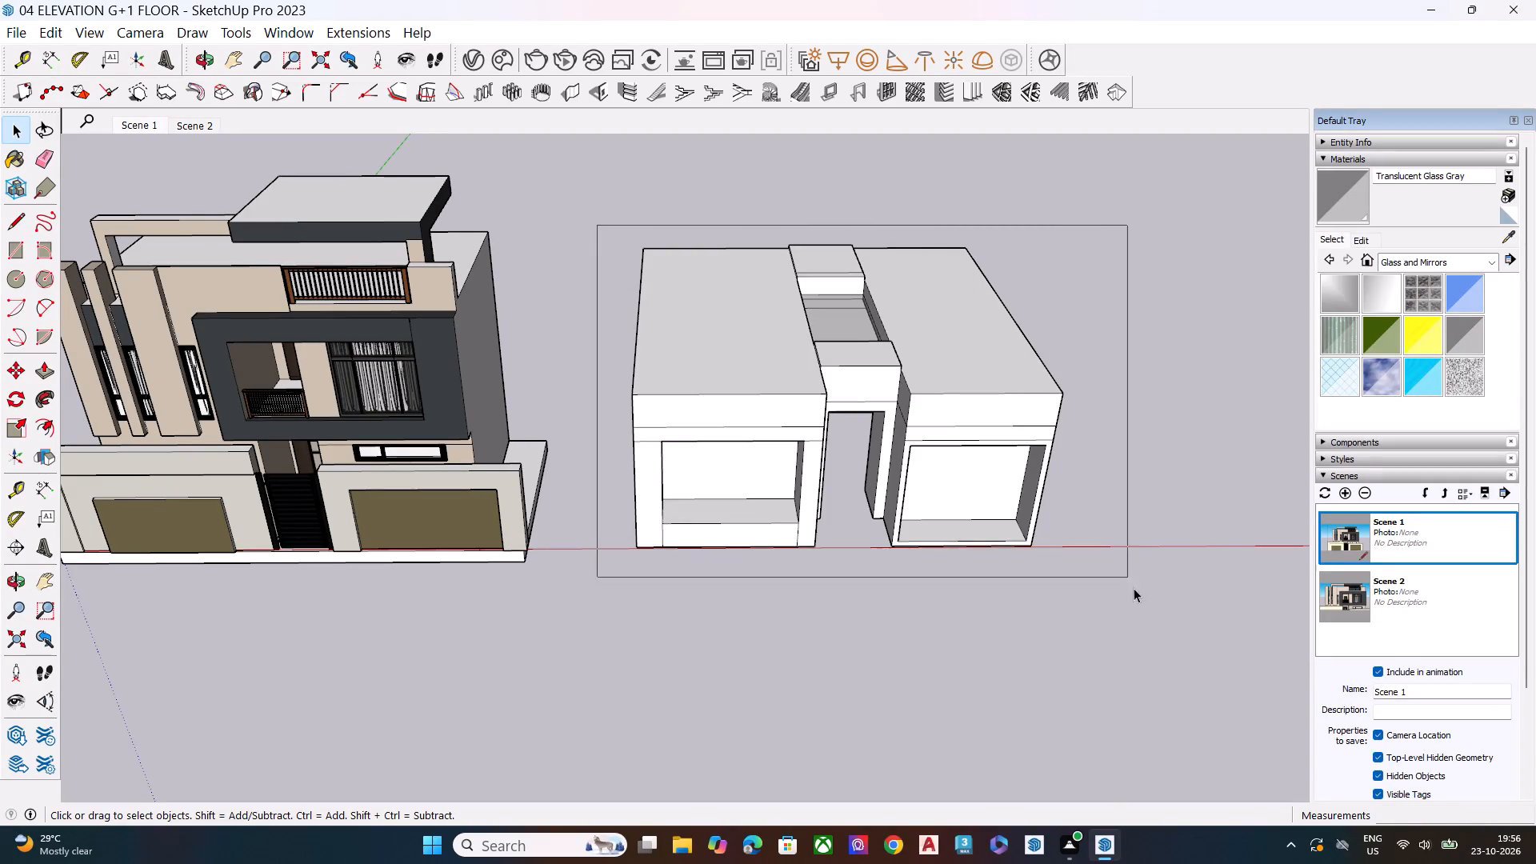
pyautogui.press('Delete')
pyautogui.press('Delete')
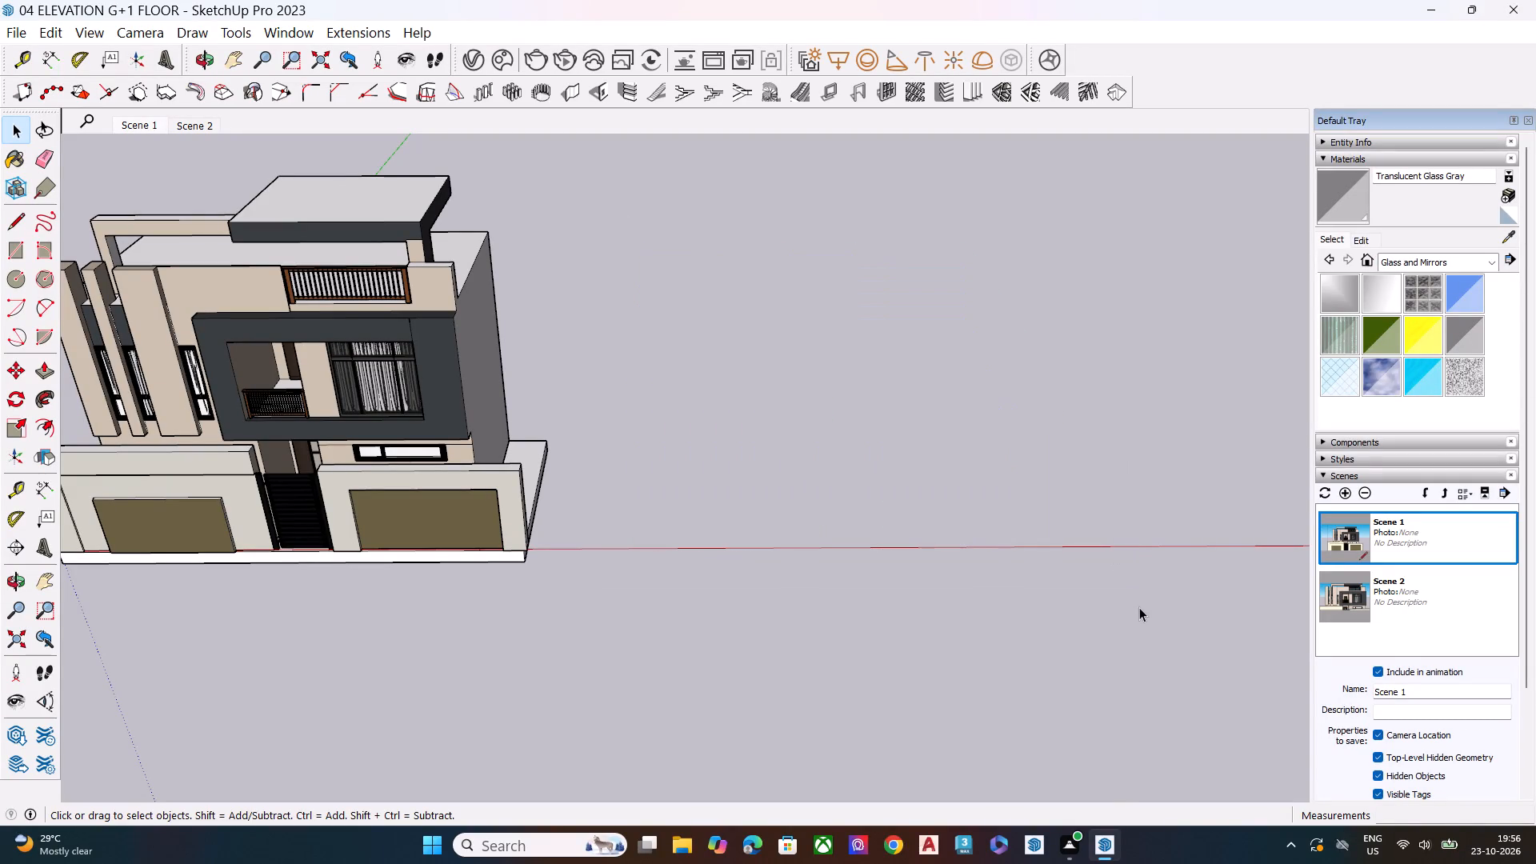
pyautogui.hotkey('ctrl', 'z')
# Delete the plain white building mass standing beside the finished house.
pyautogui.scroll(-1, 668, 471)
pyautogui.scroll(1, 665, 474)
pyautogui.scroll(-3, 661, 480)
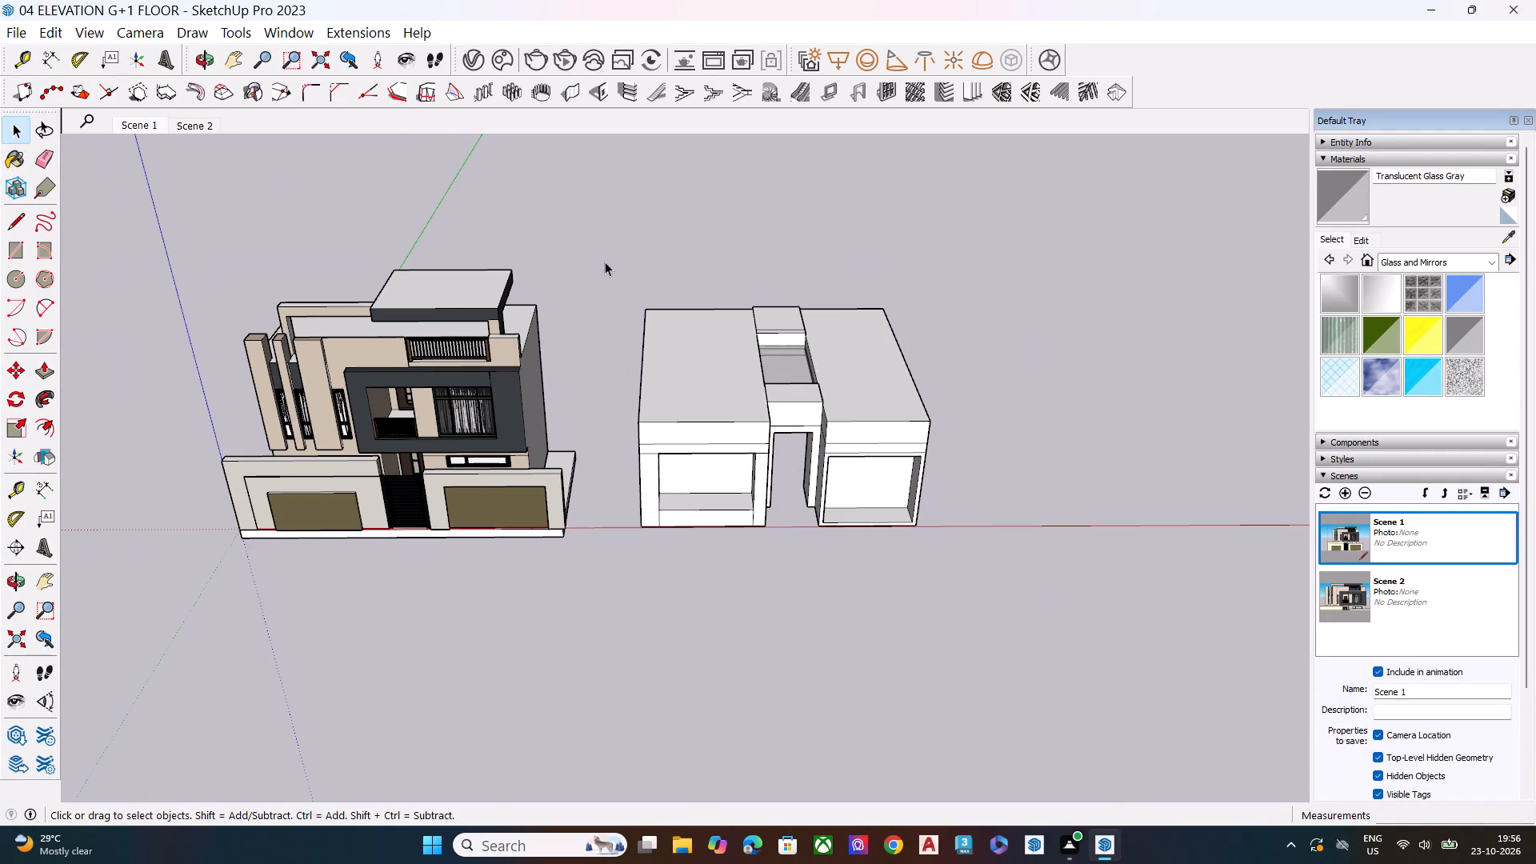
pyautogui.moveTo(622, 262); pyautogui.dragTo(1030, 638)
pyautogui.press('Delete')
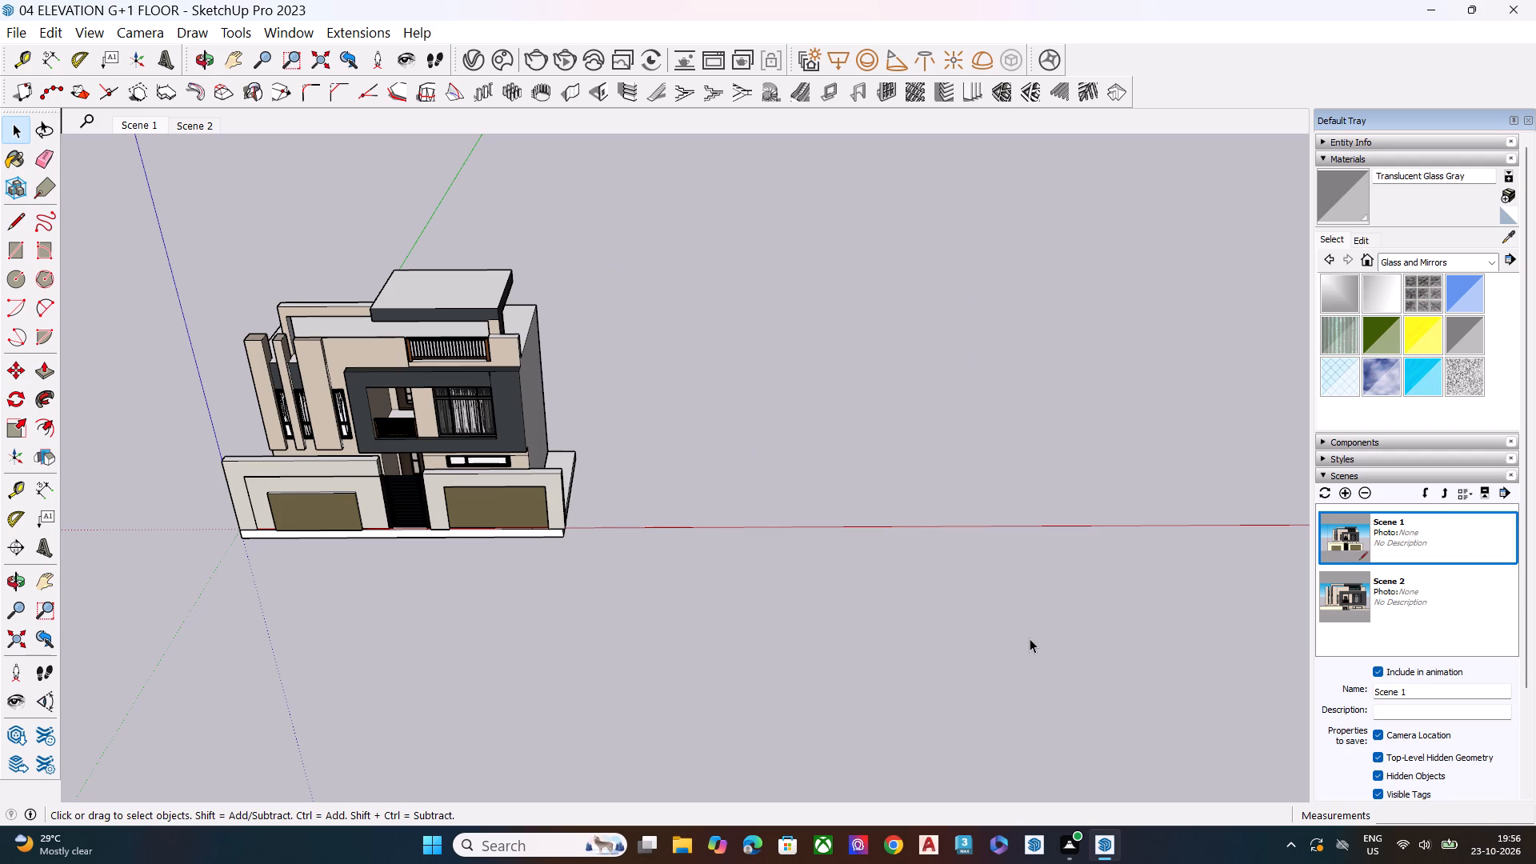
pyautogui.press('space')
# Examine the house's front elevation from several angles, including the balcony, windows and compound wall.
pyautogui.scroll(8, 236, 446)
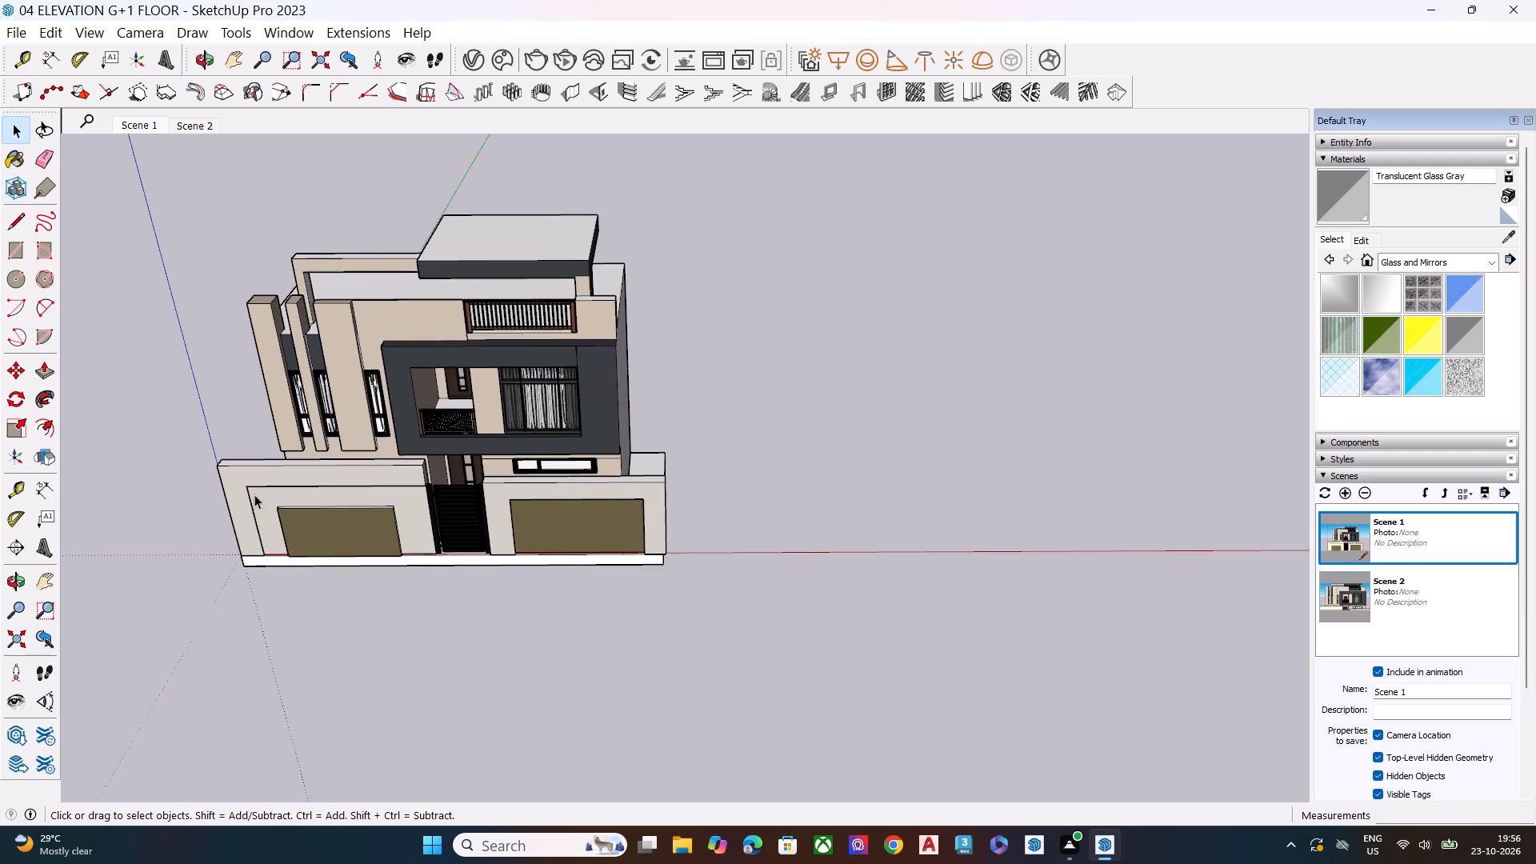
pyautogui.moveTo(264, 519); pyautogui.dragTo(662, 266, button='middle')
pyautogui.scroll(1, 264, 519)
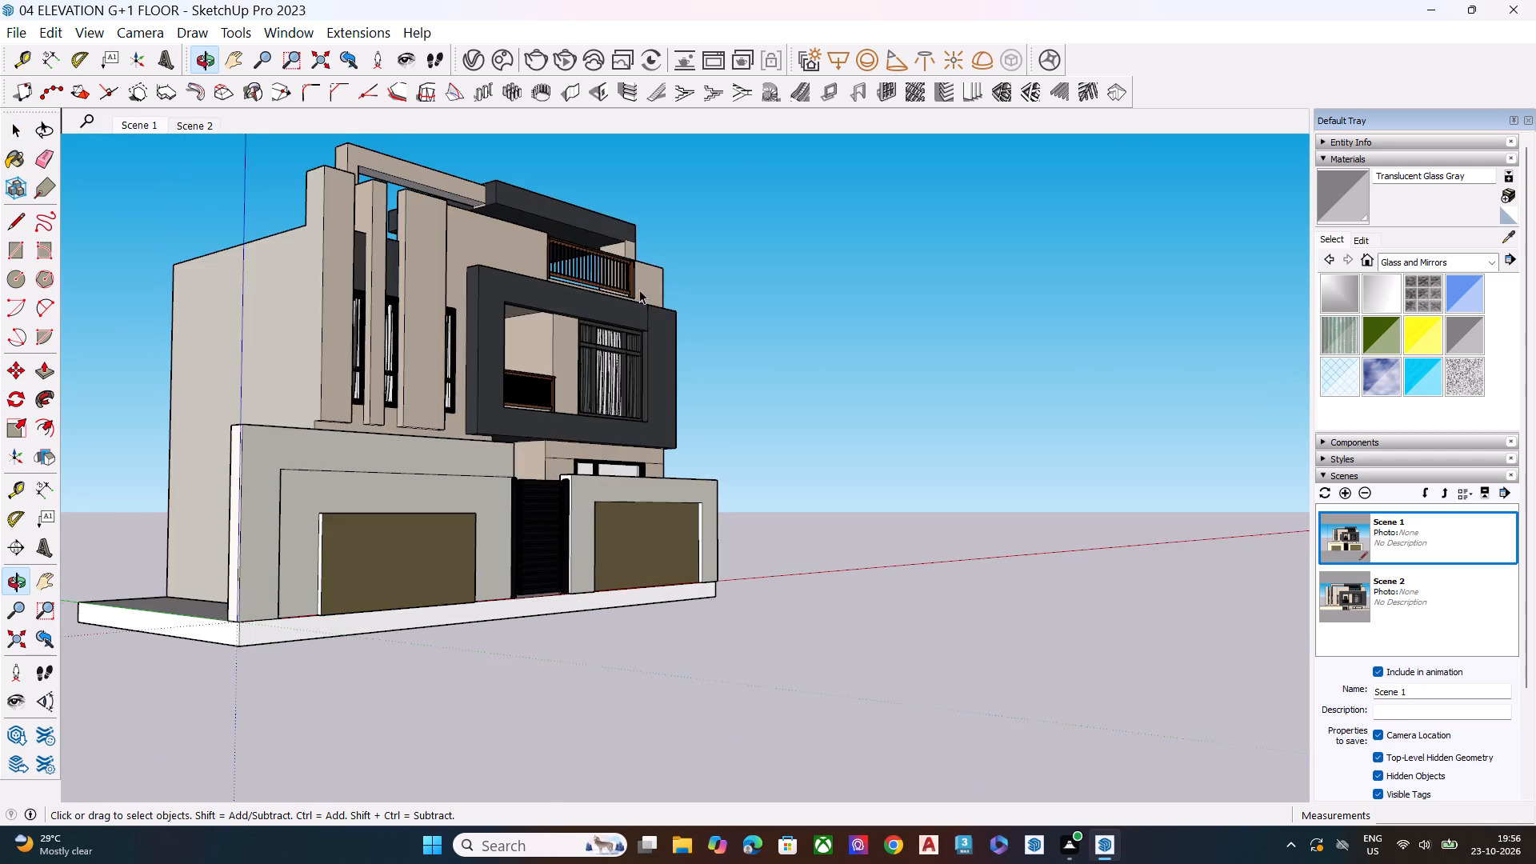
pyautogui.scroll(8, 410, 348)
pyautogui.moveTo(676, 401); pyautogui.dragTo(555, 414, button='middle')
pyautogui.scroll(1, 555, 414)
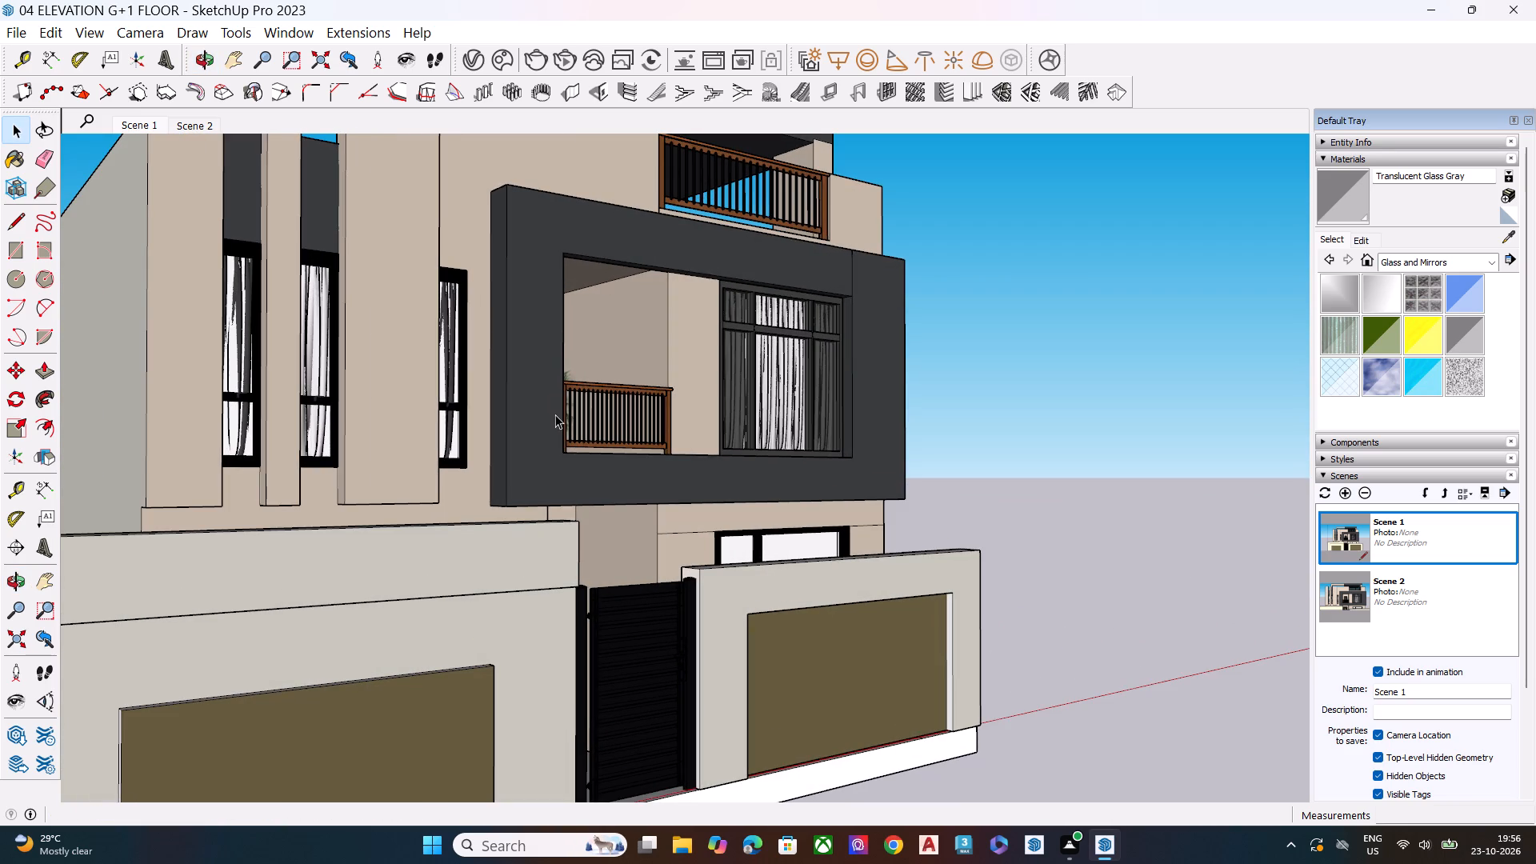
pyautogui.scroll(-3, 735, 446)
pyautogui.moveTo(813, 466); pyautogui.dragTo(452, 467, button='middle')
# Export Scene 2 as a PNG 2D graphic named "04 ELEVATION G+1 S2 FLOOR" in the Downloads folder.
pyautogui.click(188, 130)
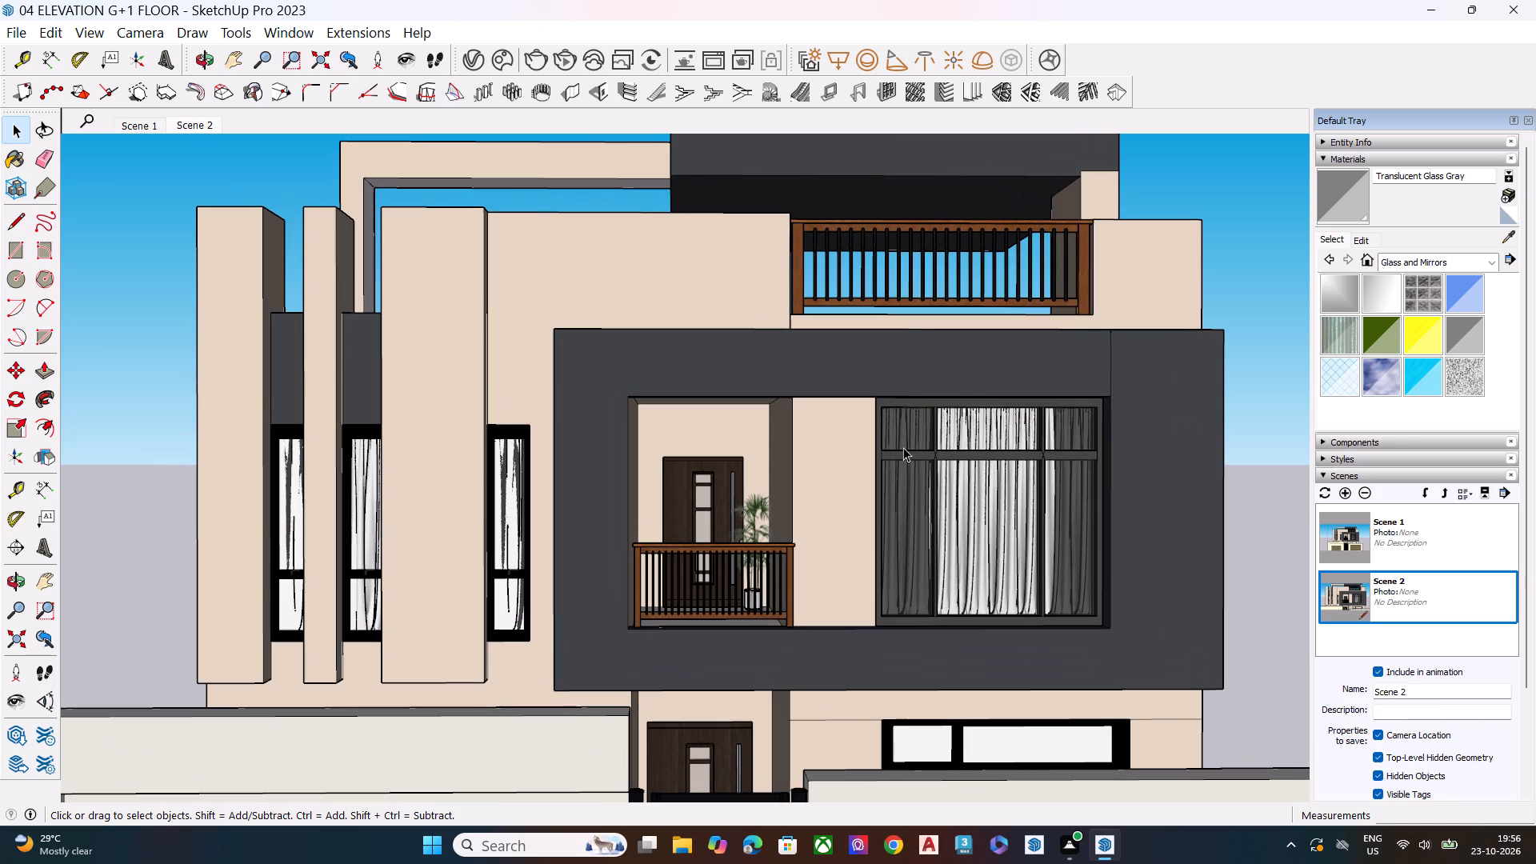
pyautogui.click(20, 33)
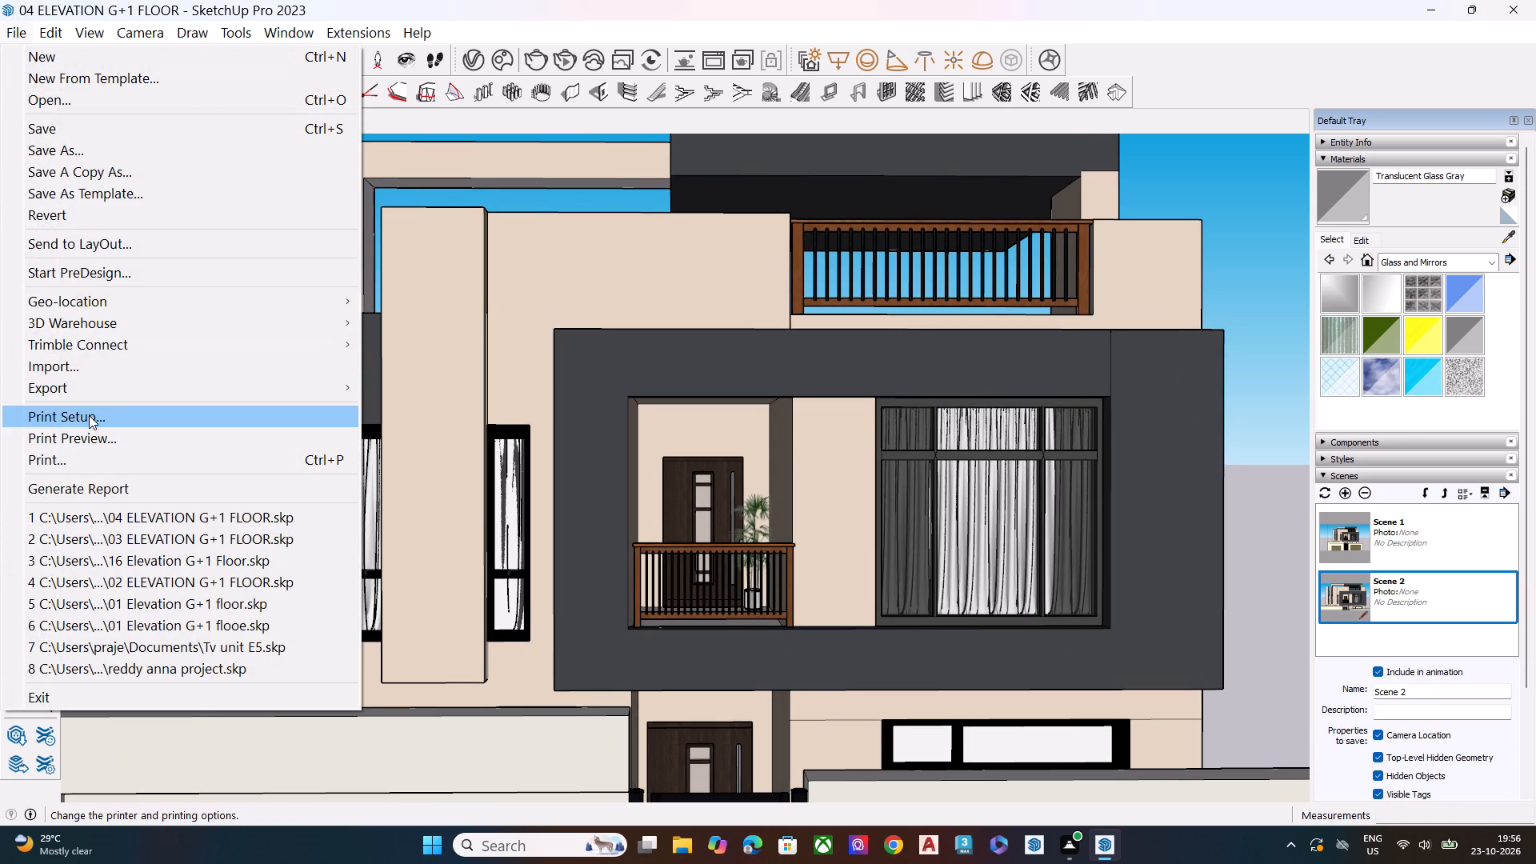
pyautogui.click(92, 392)
pyautogui.click(399, 410)
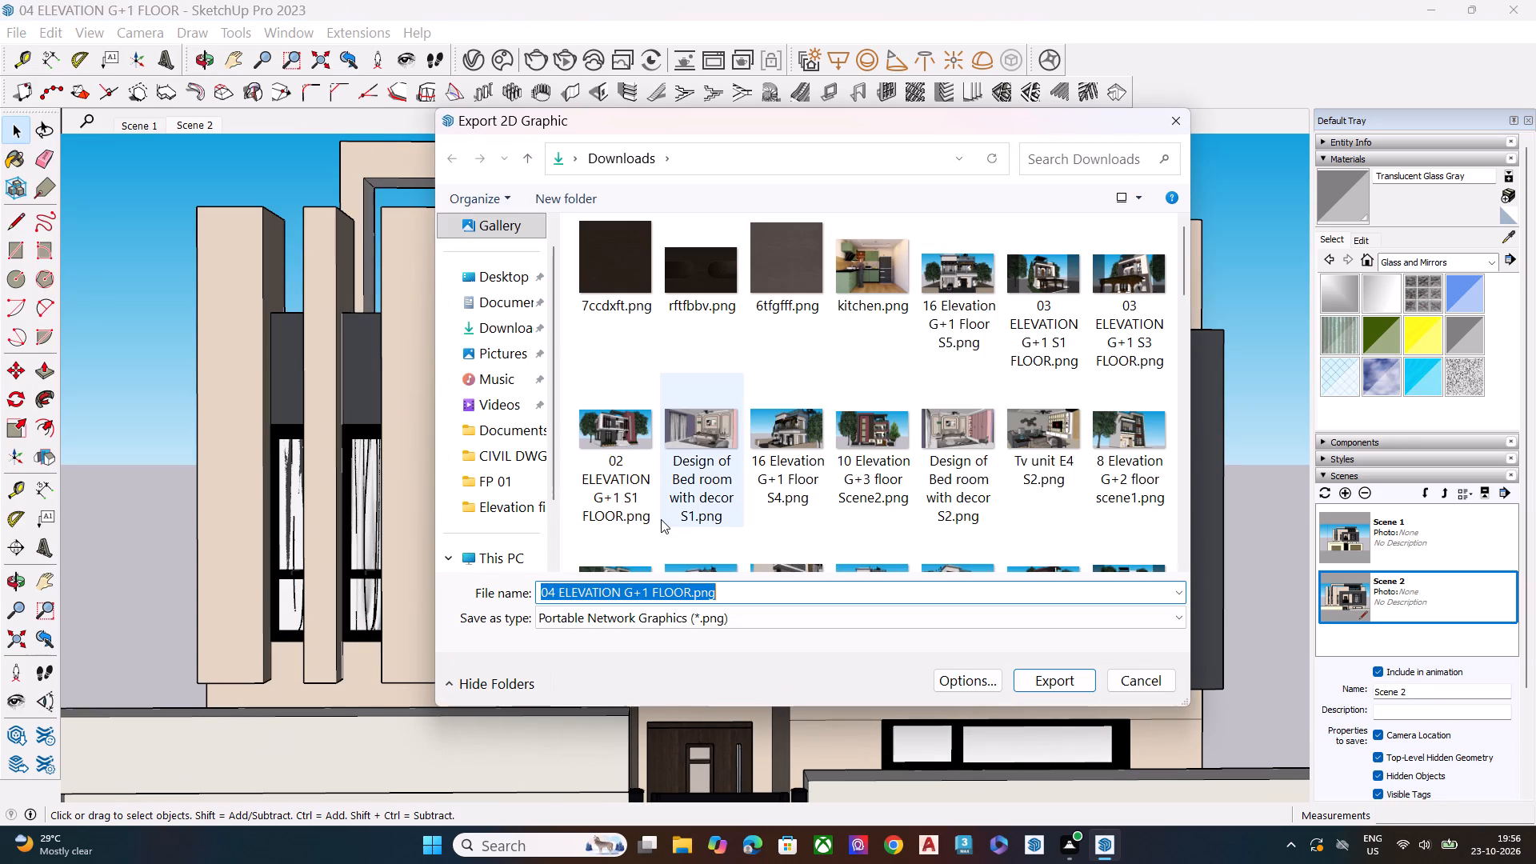
pyautogui.press('Right')
pyautogui.press('Left')
pyautogui.press('Left')
pyautogui.press('Left')
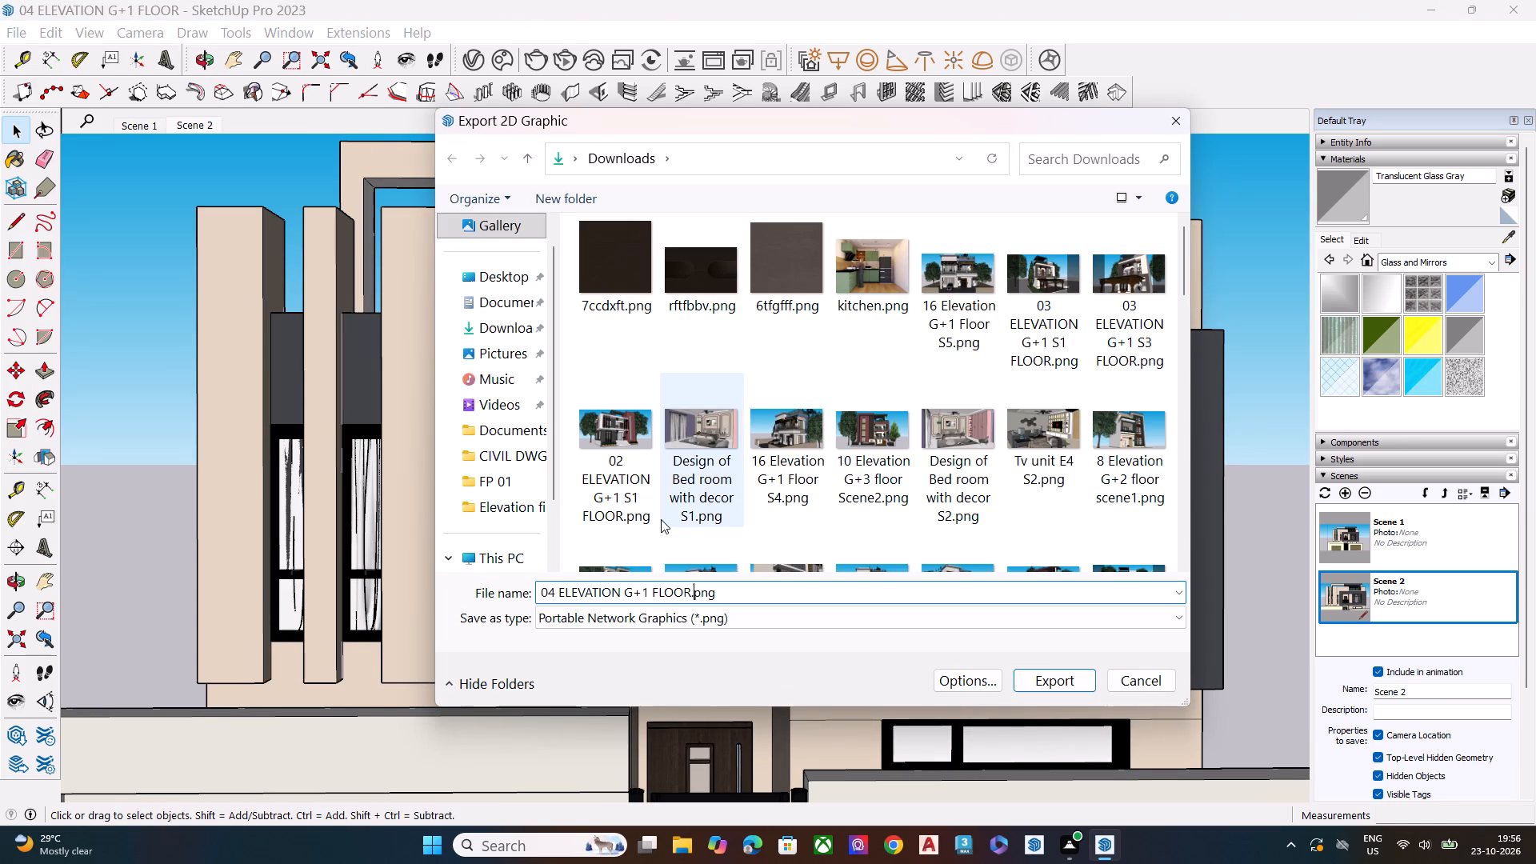
pyautogui.press('Left')
pyautogui.press('Left')
pyautogui.press('Left')
pyautogui.press('Left')
pyautogui.press('Left')
pyautogui.press('Left')
pyautogui.press('s')
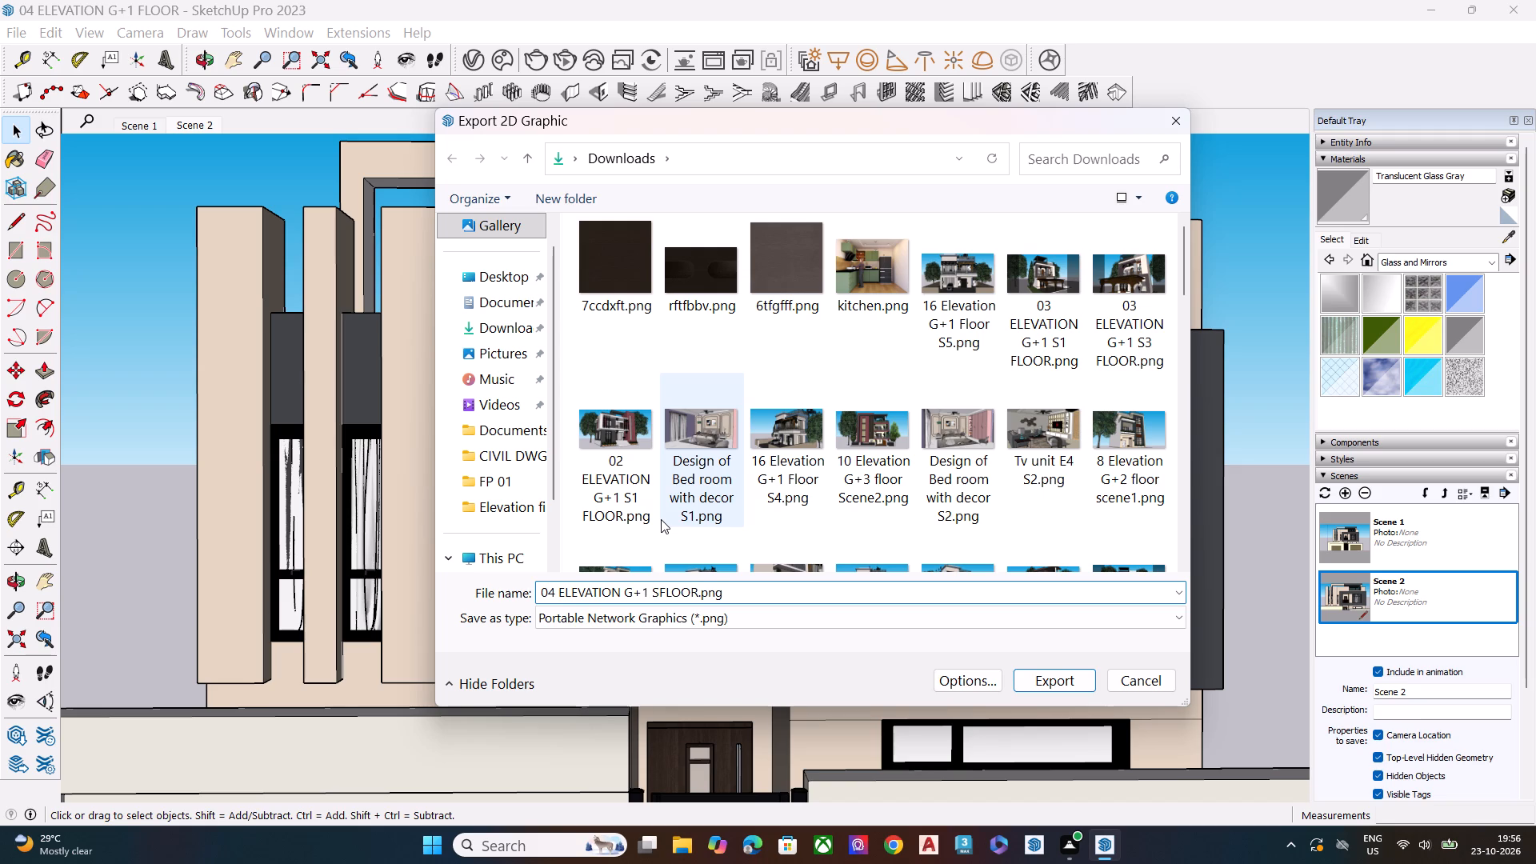
pyautogui.write('2')
pyautogui.press('space')
pyautogui.press('Return')
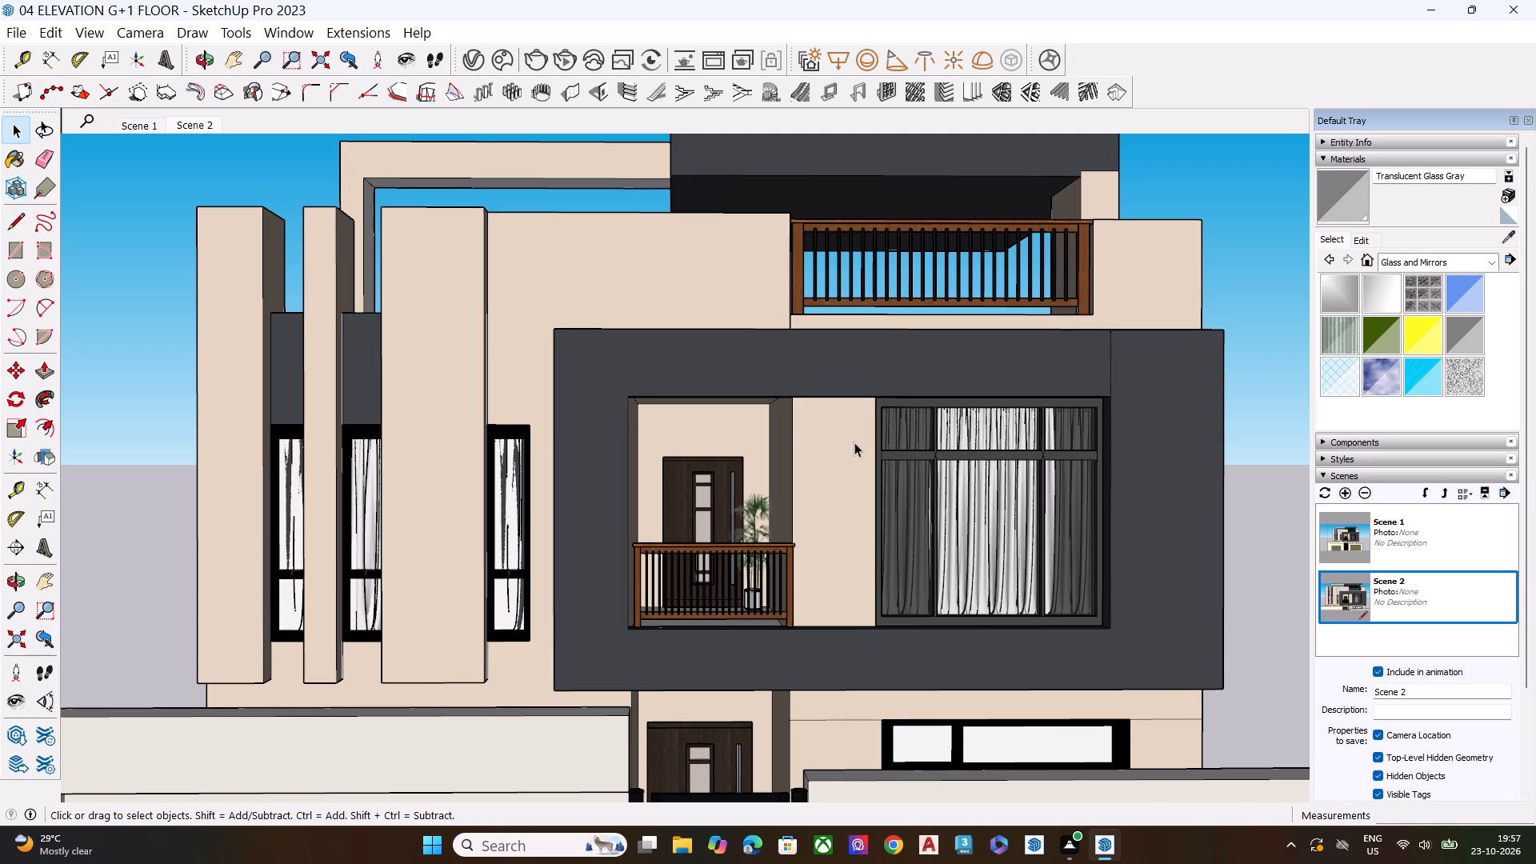
pyautogui.press('space')
# Add a third scene that looks up at the front facade from a low angle.
pyautogui.scroll(-7, 1042, 534)
pyautogui.moveTo(1091, 589); pyautogui.dragTo(815, 594, button='middle')
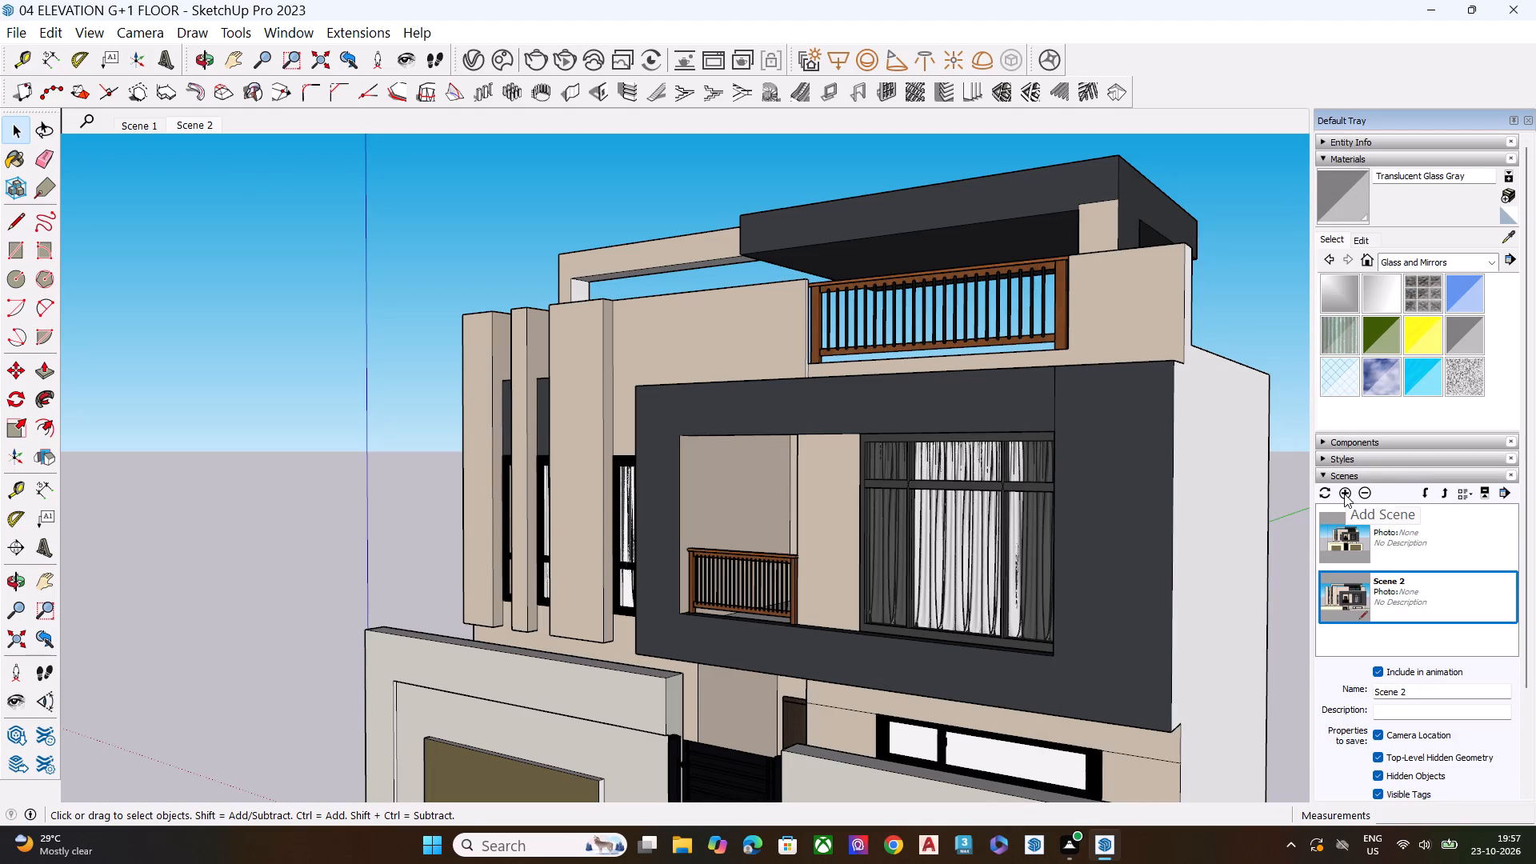
pyautogui.moveTo(890, 602); pyautogui.dragTo(1224, 593, button='middle')
pyautogui.moveTo(841, 604); pyautogui.dragTo(858, 578, button='middle')
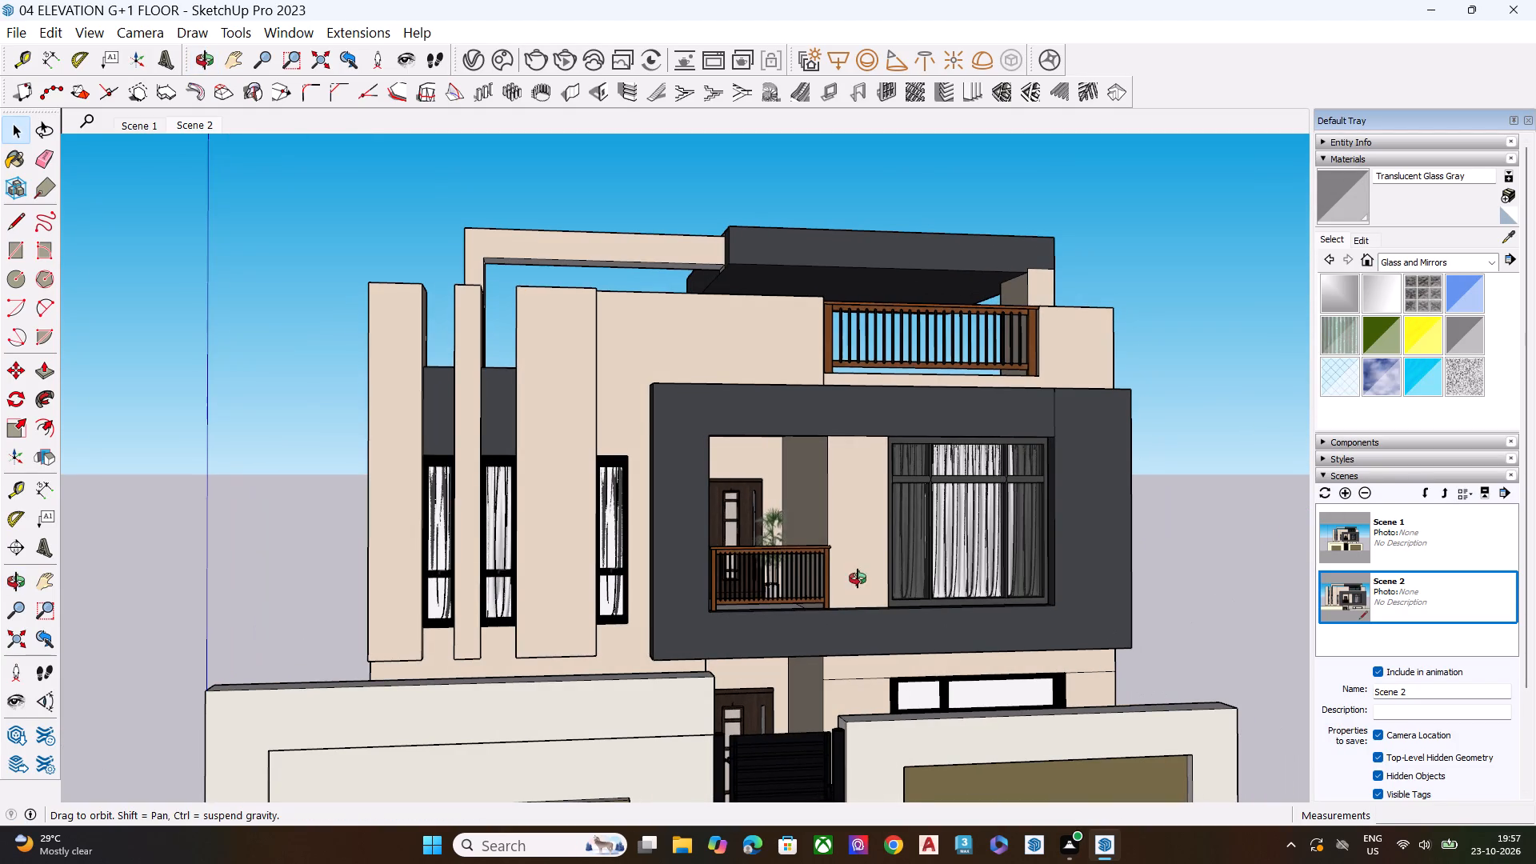
pyautogui.moveTo(858, 578); pyautogui.dragTo(782, 482, button='middle')
pyautogui.moveTo(782, 482); pyautogui.dragTo(776, 447, button='middle')
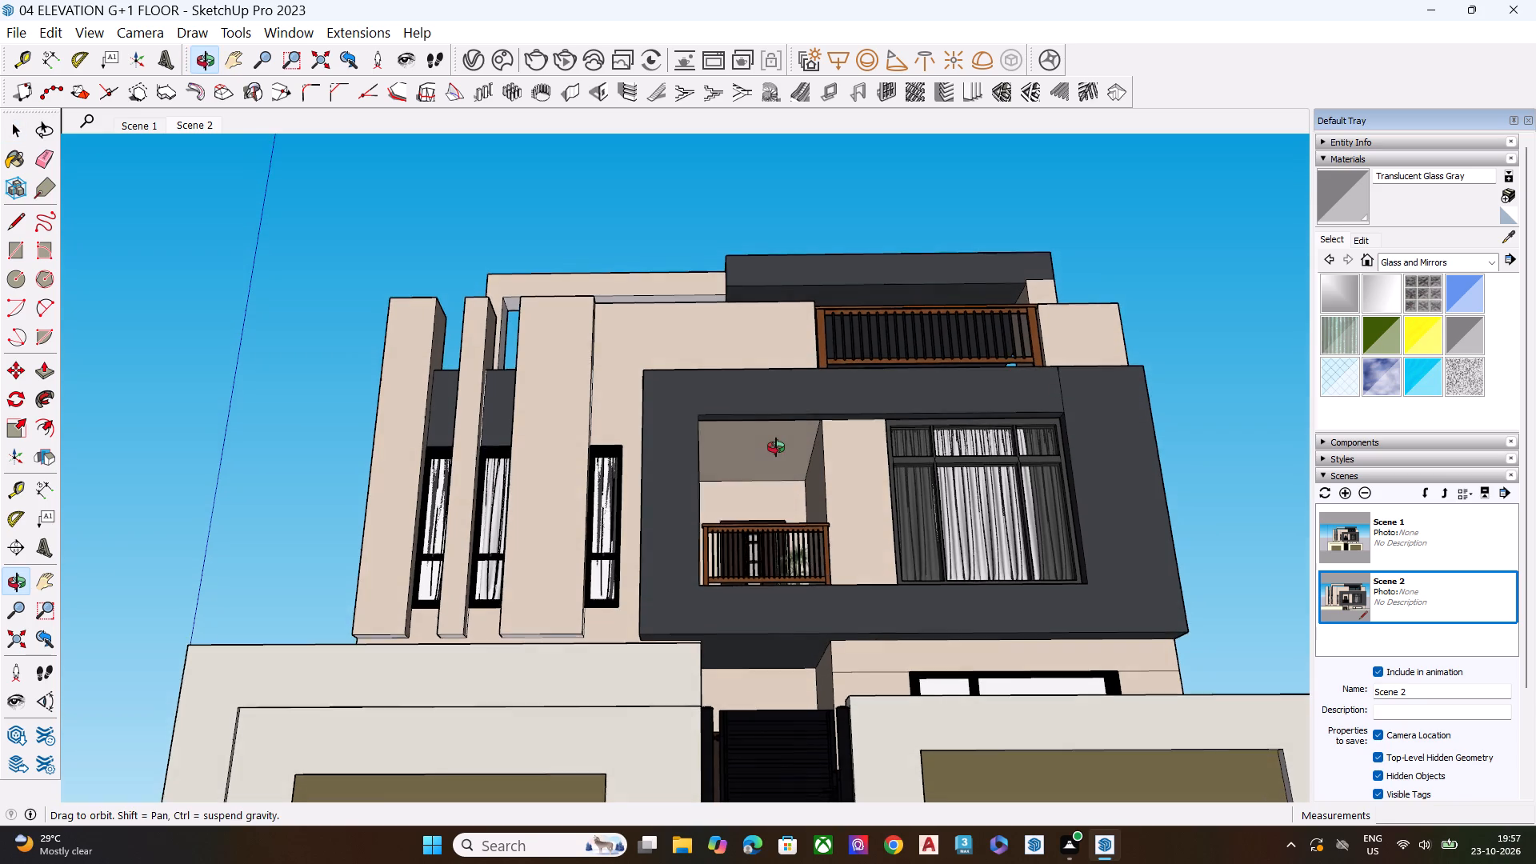
pyautogui.moveTo(776, 447); pyautogui.dragTo(772, 426, button='middle')
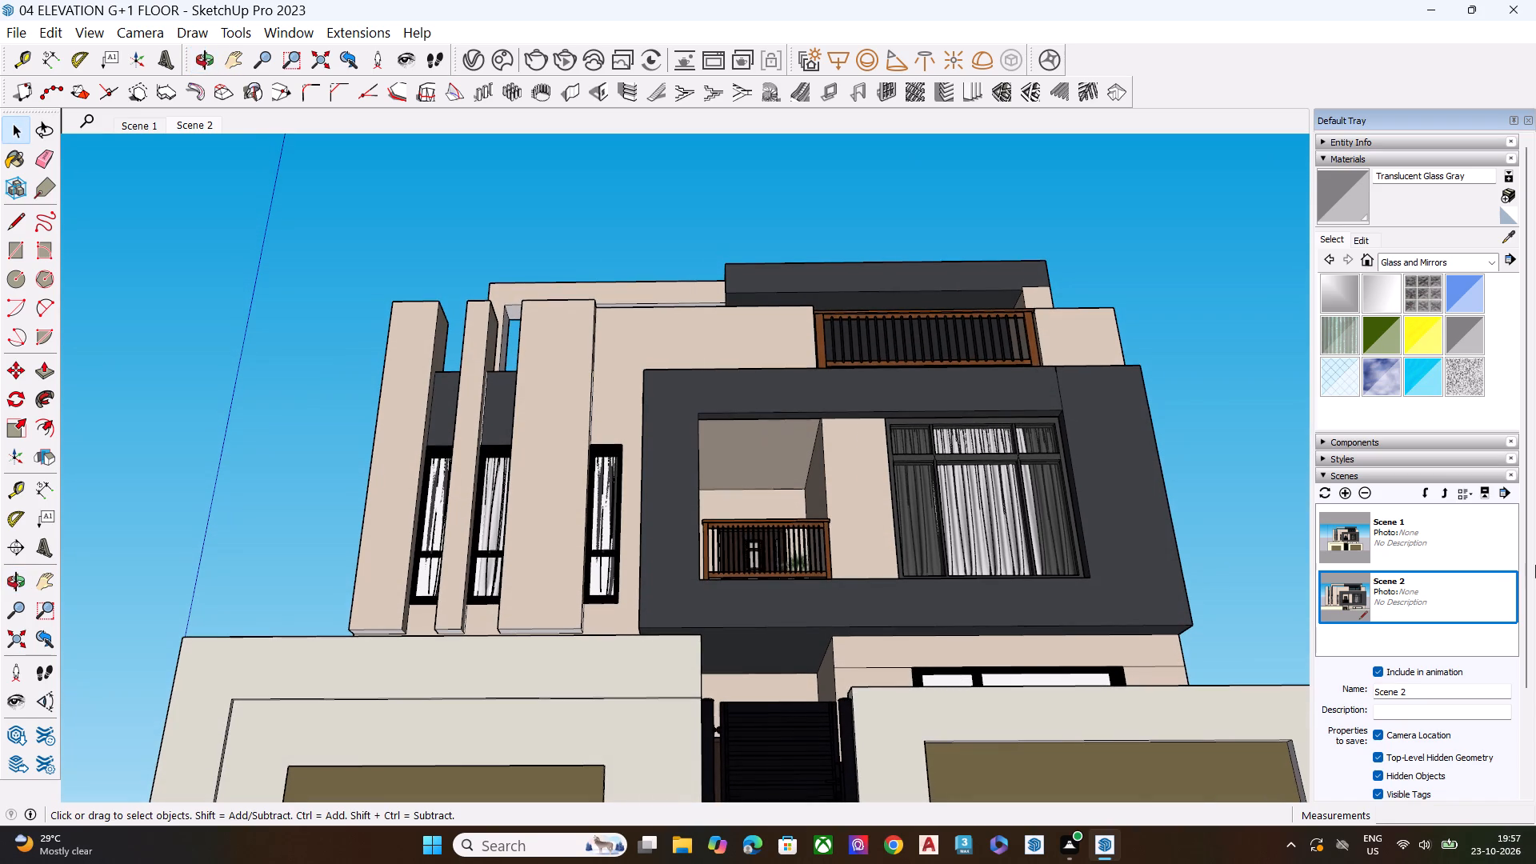
pyautogui.click(1342, 494)
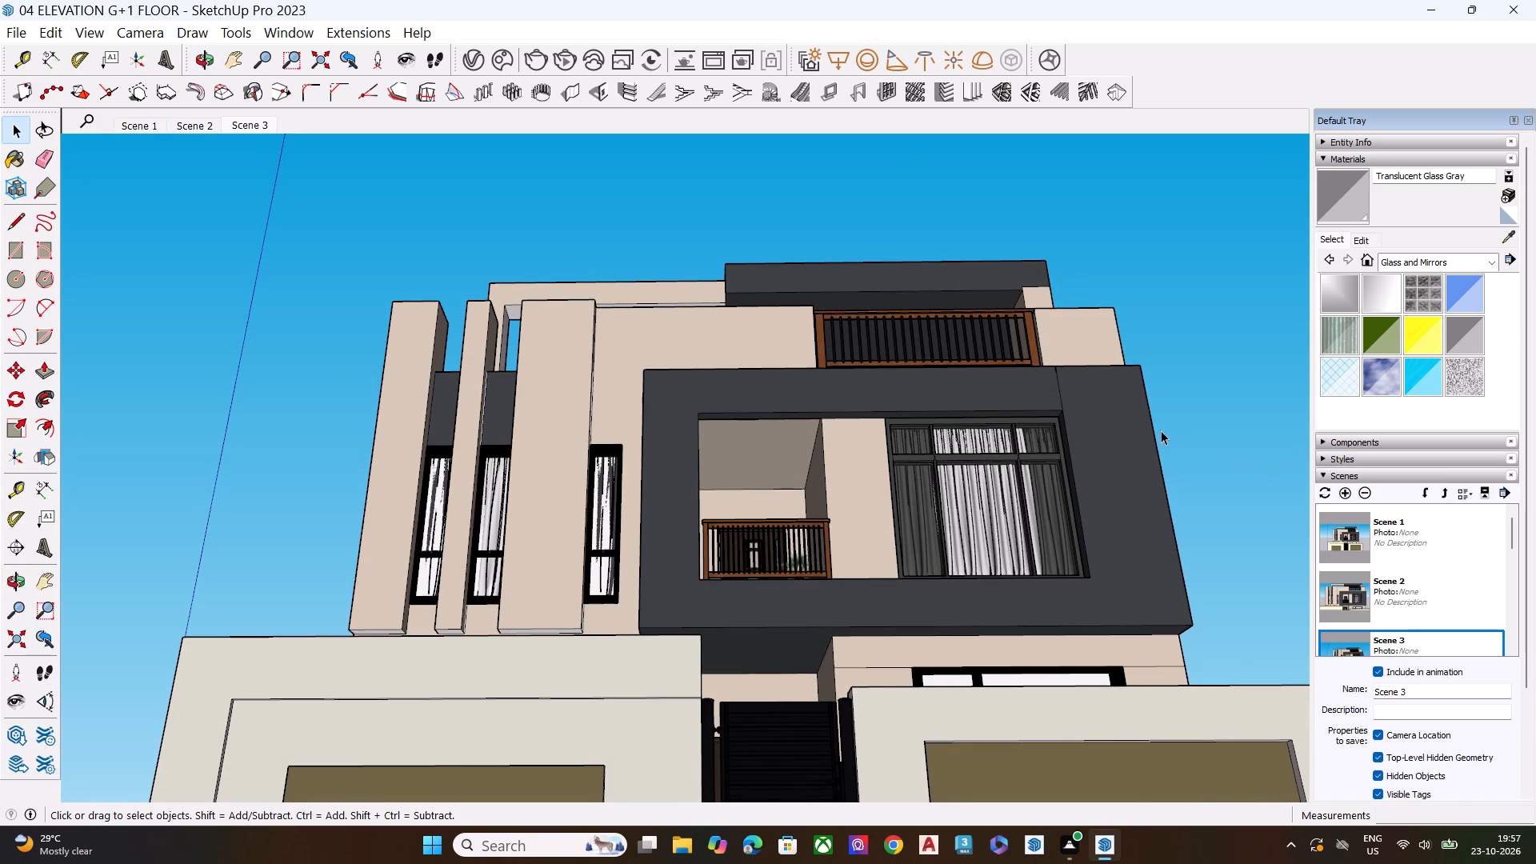
# Export Scene 3 as a PNG 2D graphic named "04 ELEVATION G+1 S3FLOOR" in the Downloads folder.
pyautogui.click(233, 130)
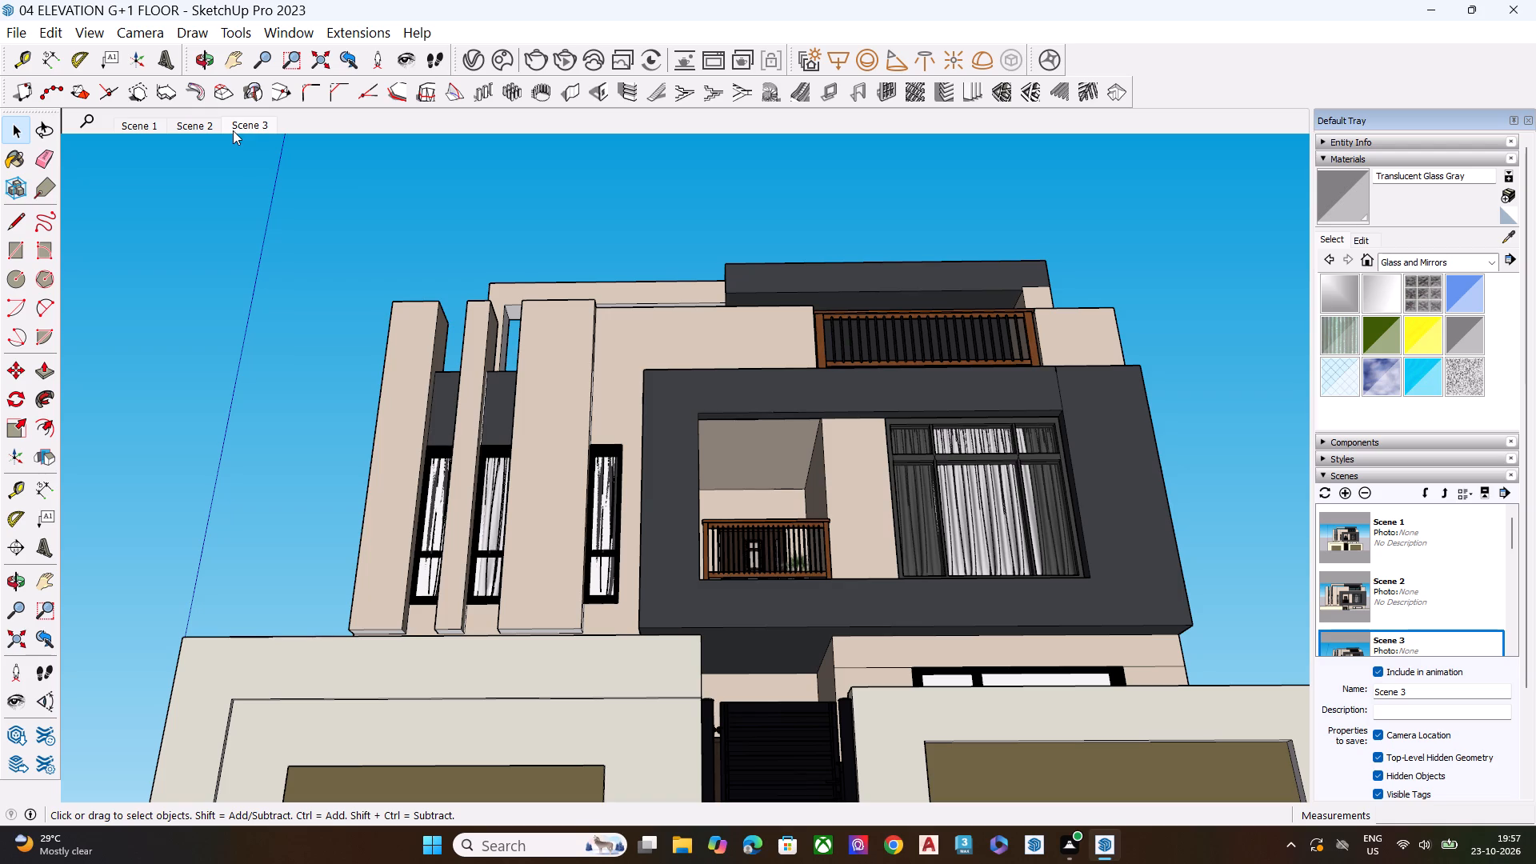
pyautogui.click(246, 122)
pyautogui.click(18, 34)
pyautogui.click(65, 394)
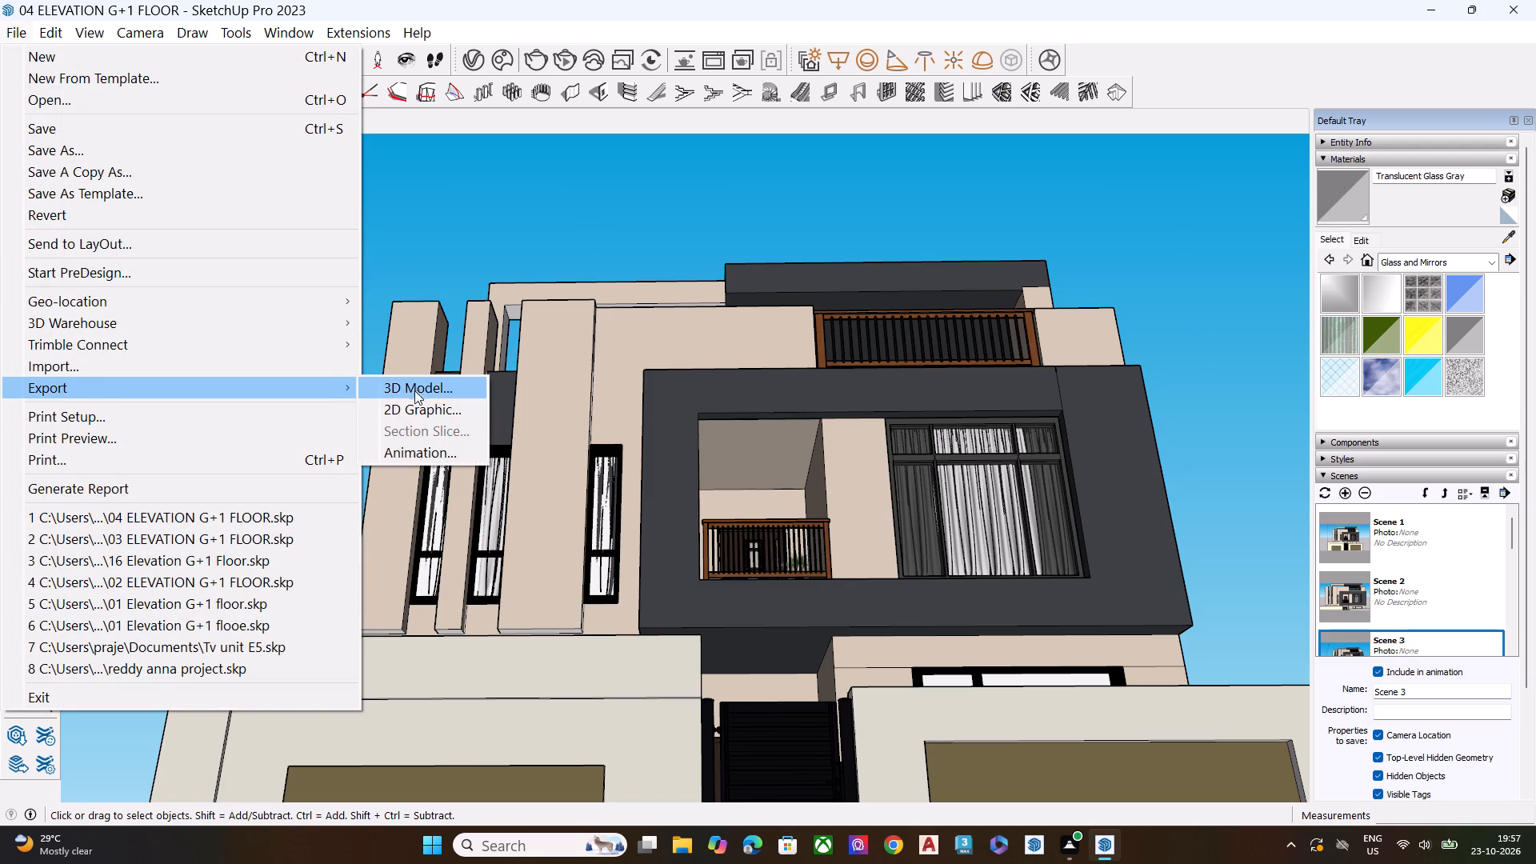
pyautogui.click(443, 410)
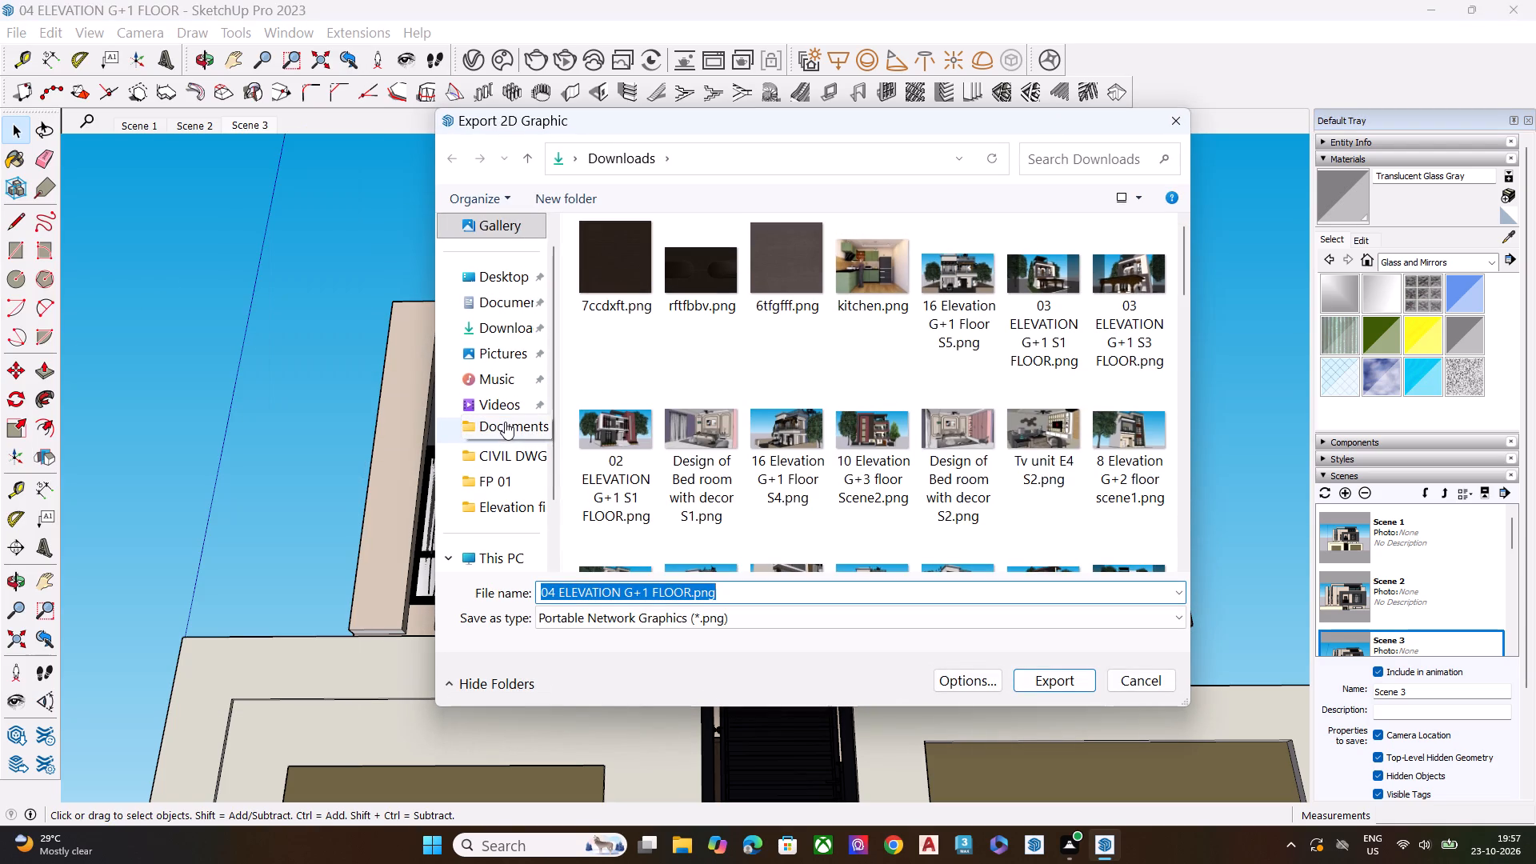
pyautogui.press('Right')
pyautogui.press('Left')
pyautogui.press('Left')
pyautogui.press('Left')
pyautogui.press('Left')
pyautogui.press('Left')
pyautogui.press('Left')
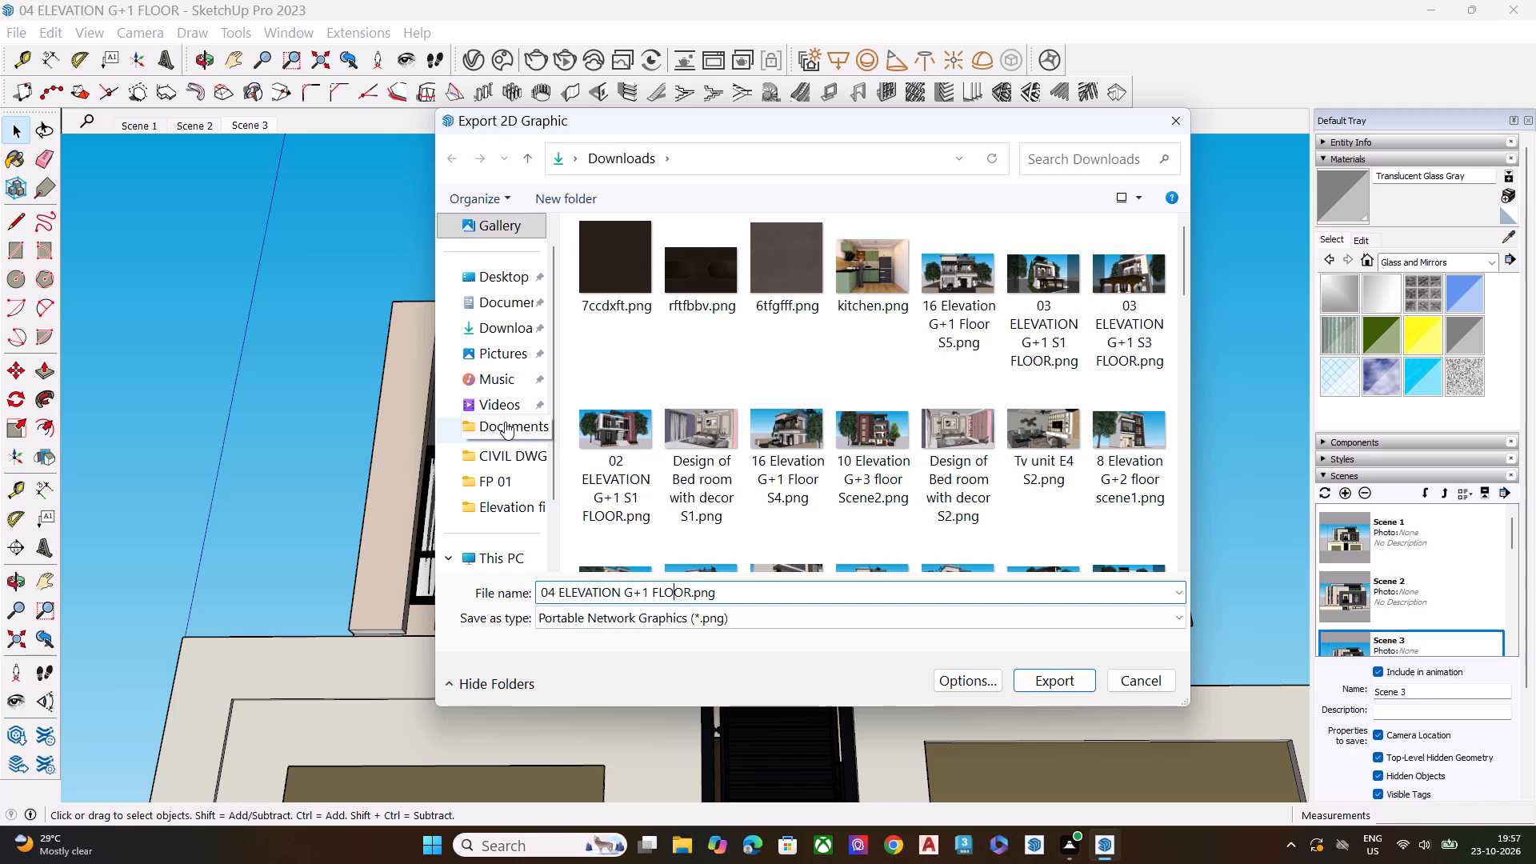
pyautogui.press('Left')
pyautogui.press('Left')
pyautogui.press('Left')
pyautogui.press('s')
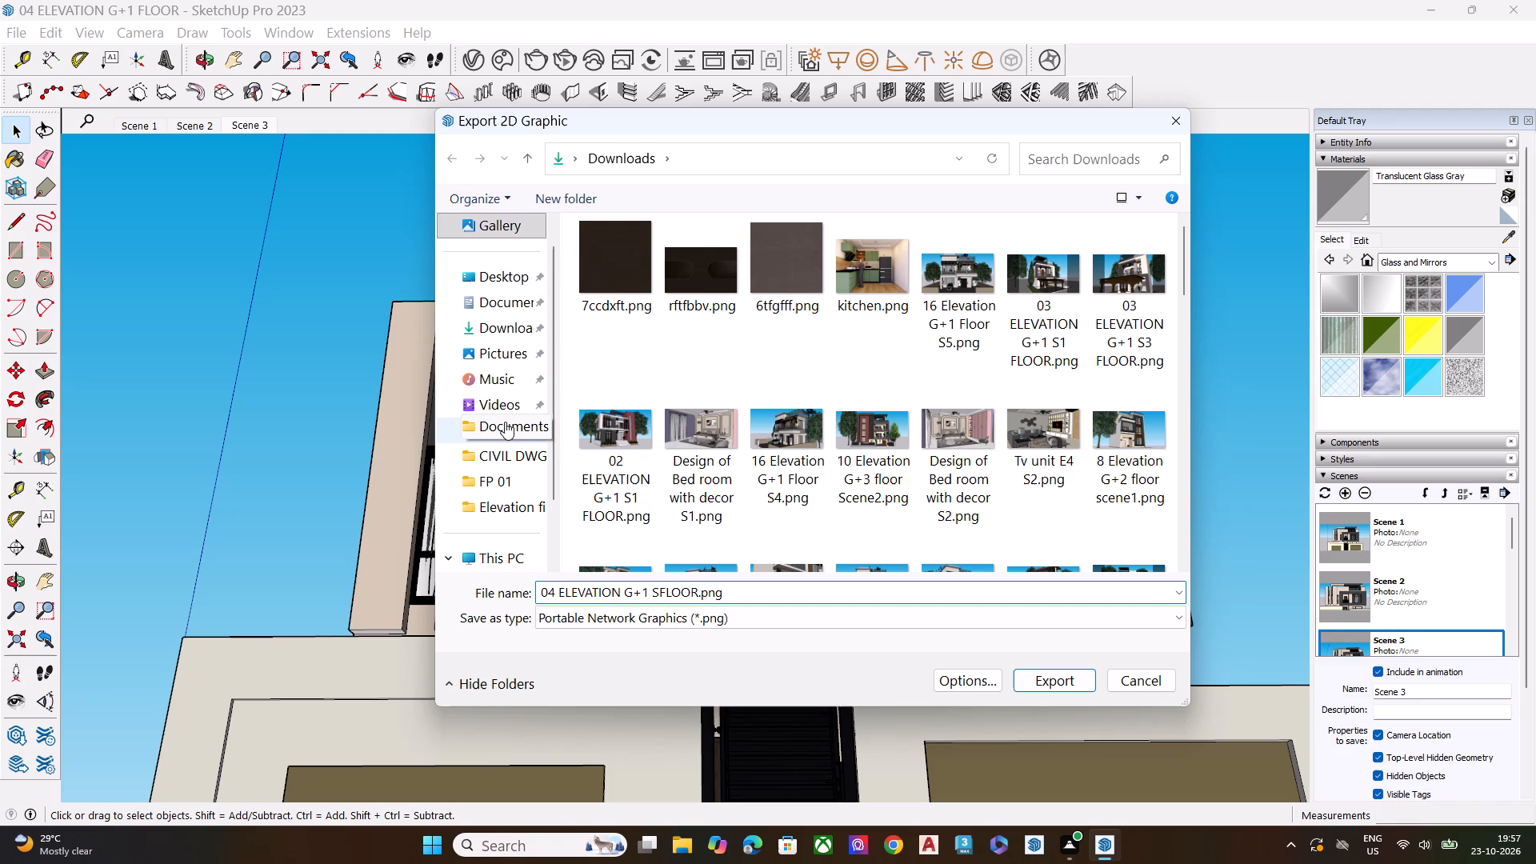
pyautogui.press('3')
pyautogui.press('Return')
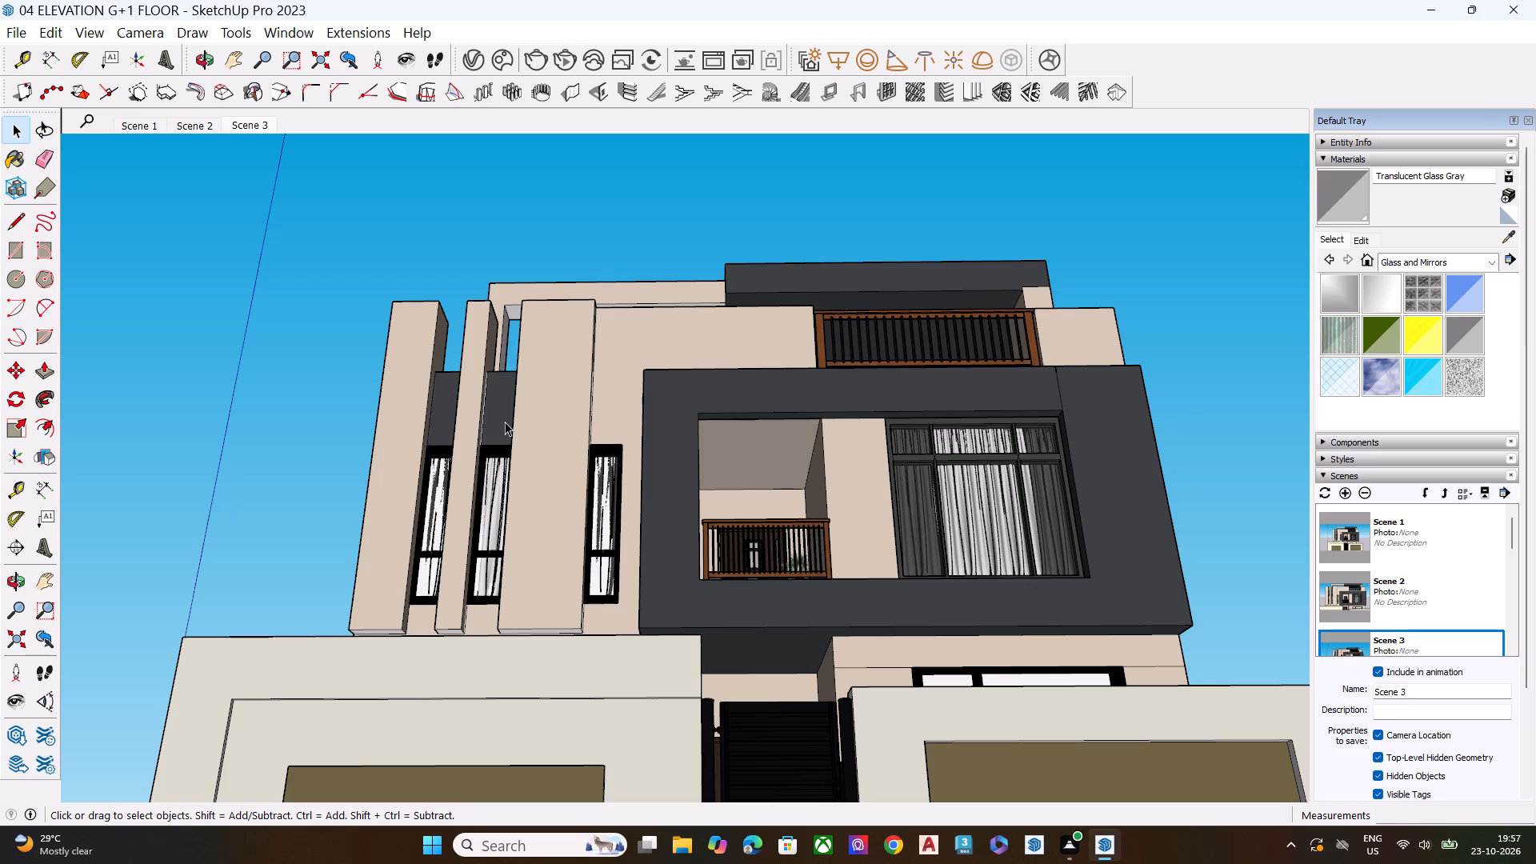
pyautogui.press('space')
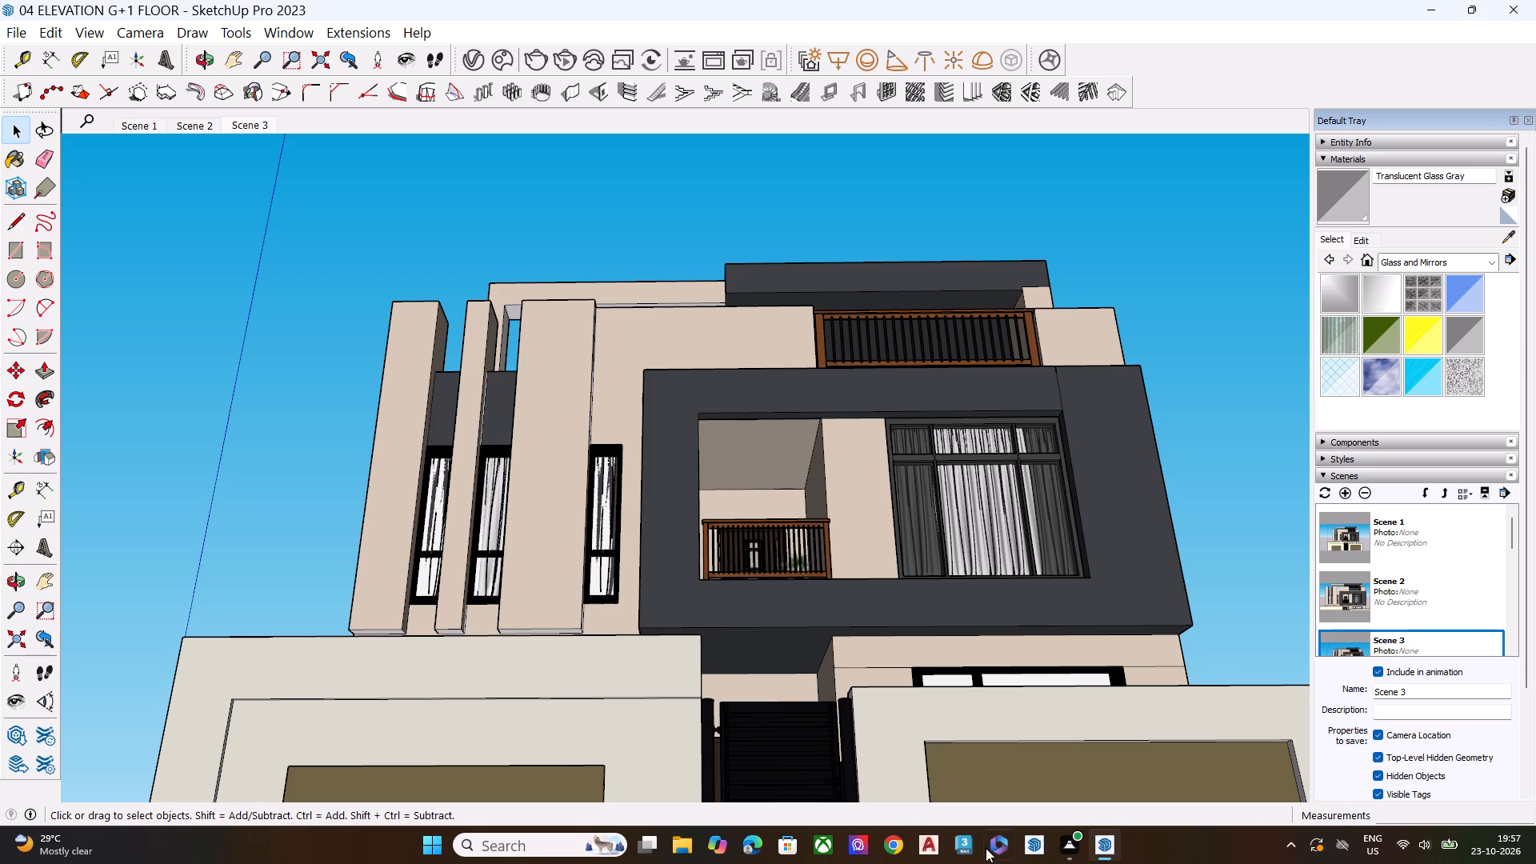
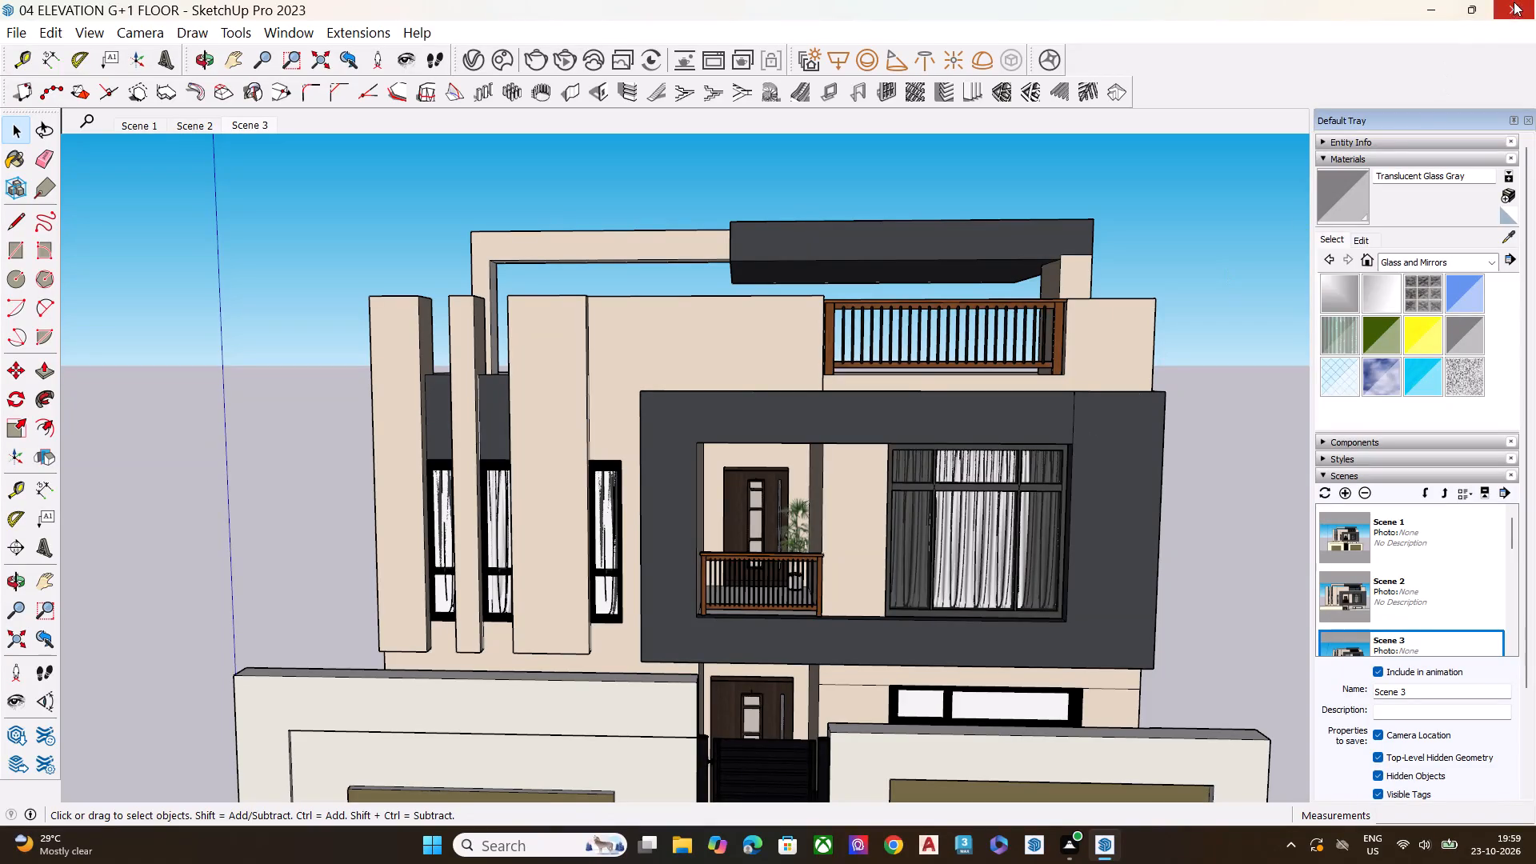
# Close the 04 ELEVATION G+1 FLOOR model and save its changes.
pyautogui.click(1516, 6)
pyautogui.click(762, 443)
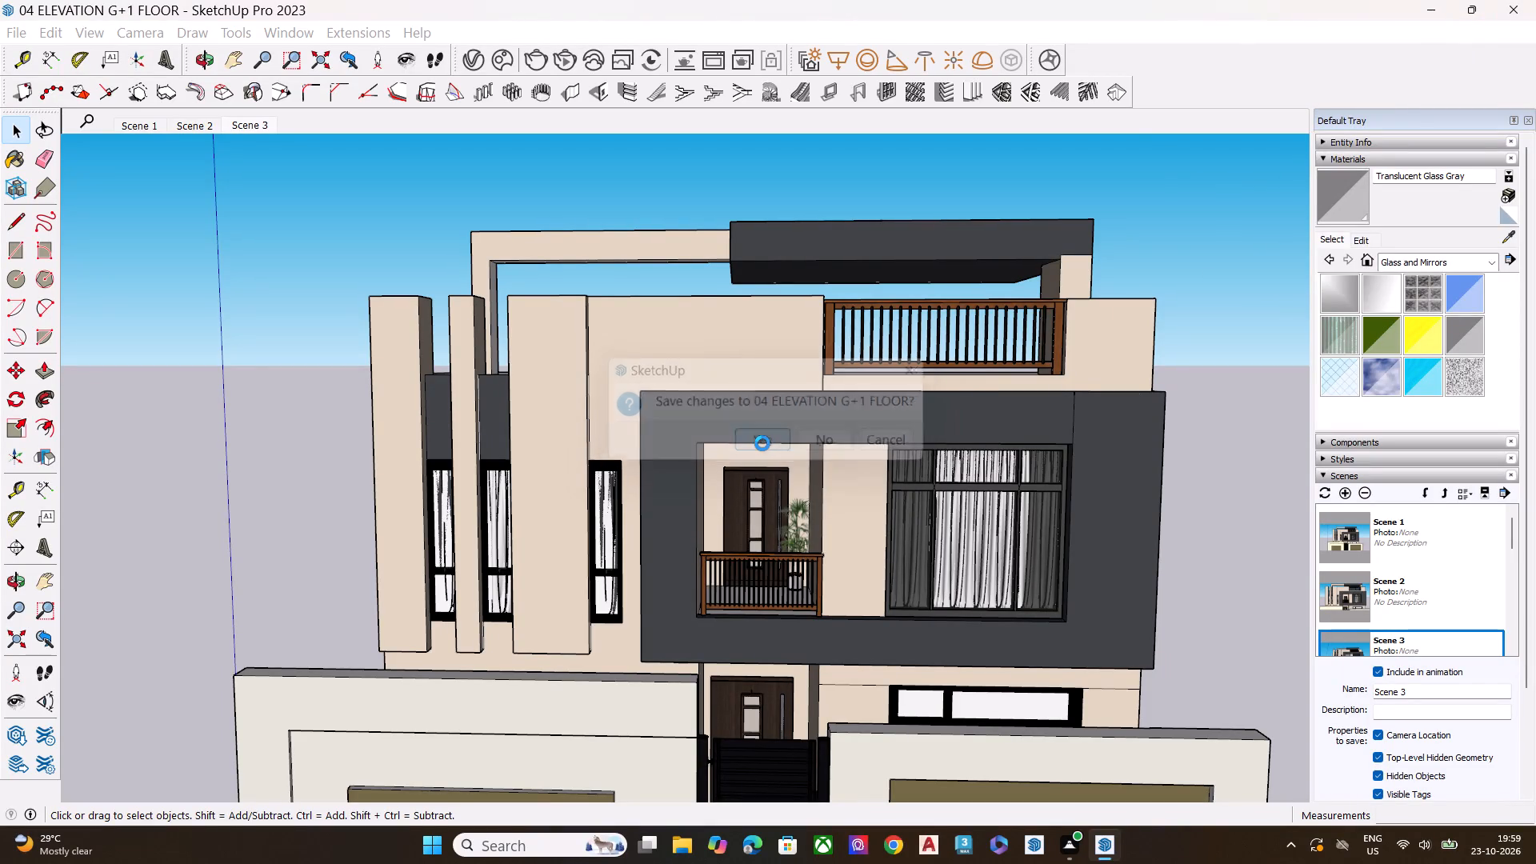